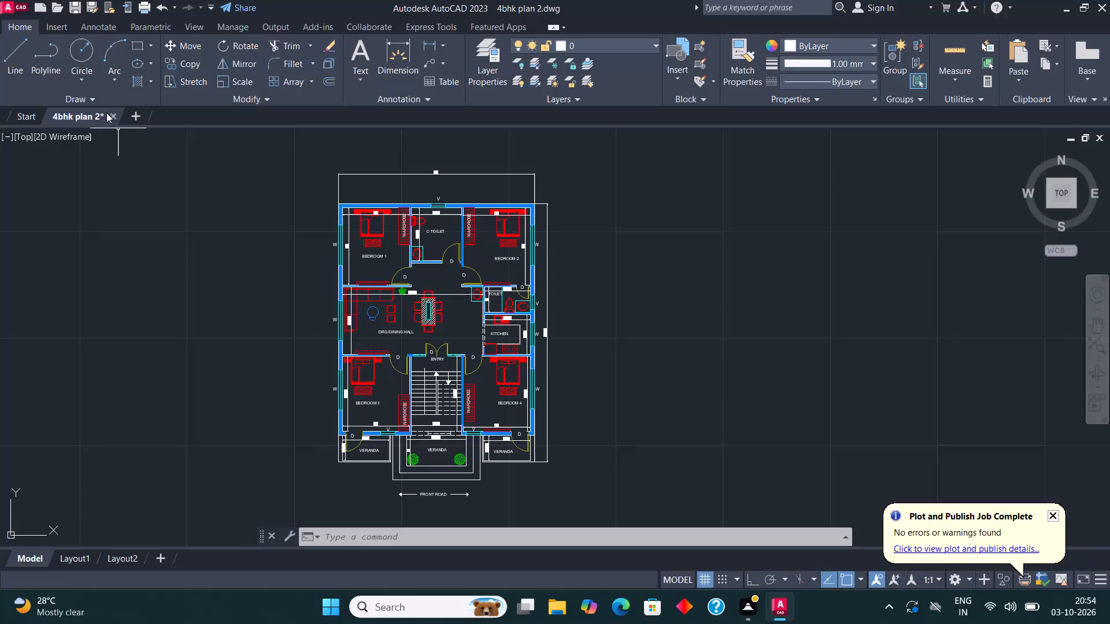
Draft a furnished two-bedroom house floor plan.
Close the 4bhk plan 2 drawing and save its changes.
left_click(113, 113)
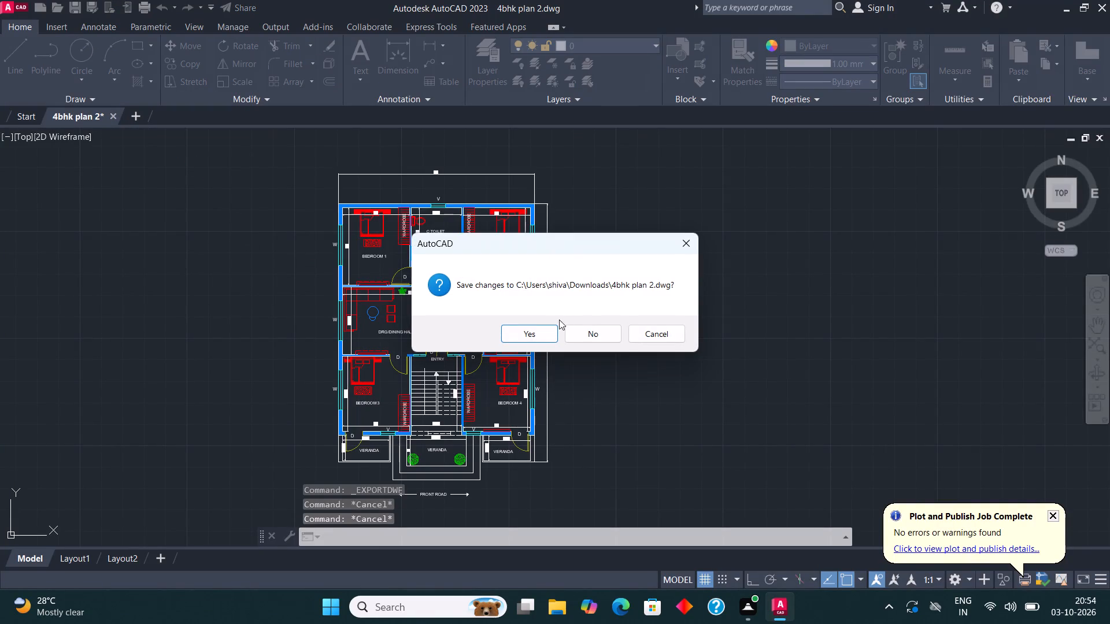
left_click(538, 327)
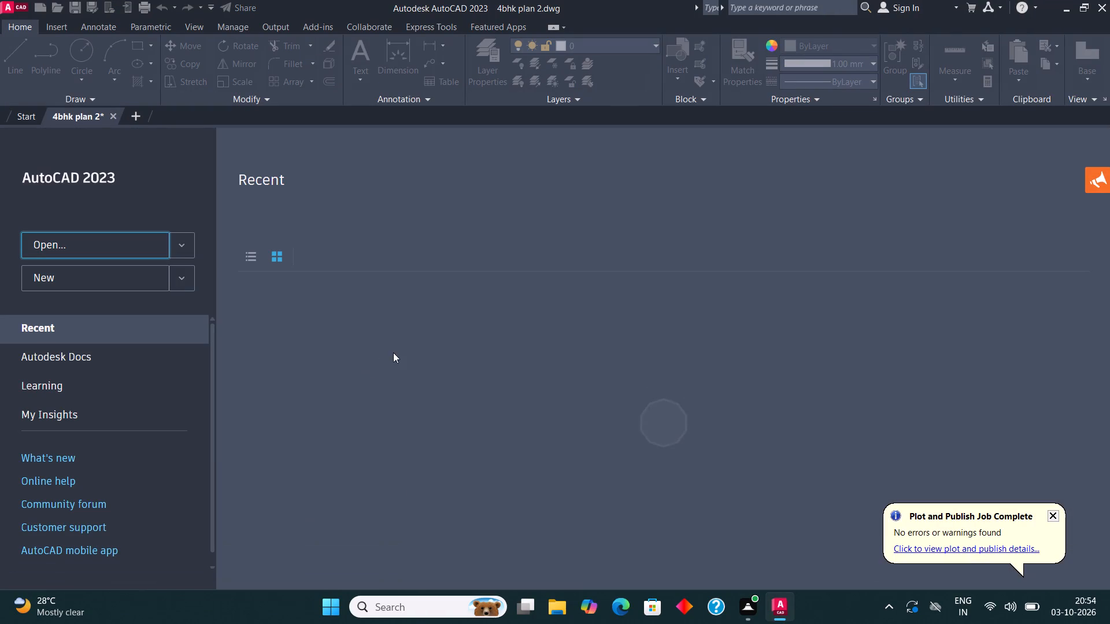
Start a new blank drawing.
left_click(100, 276)
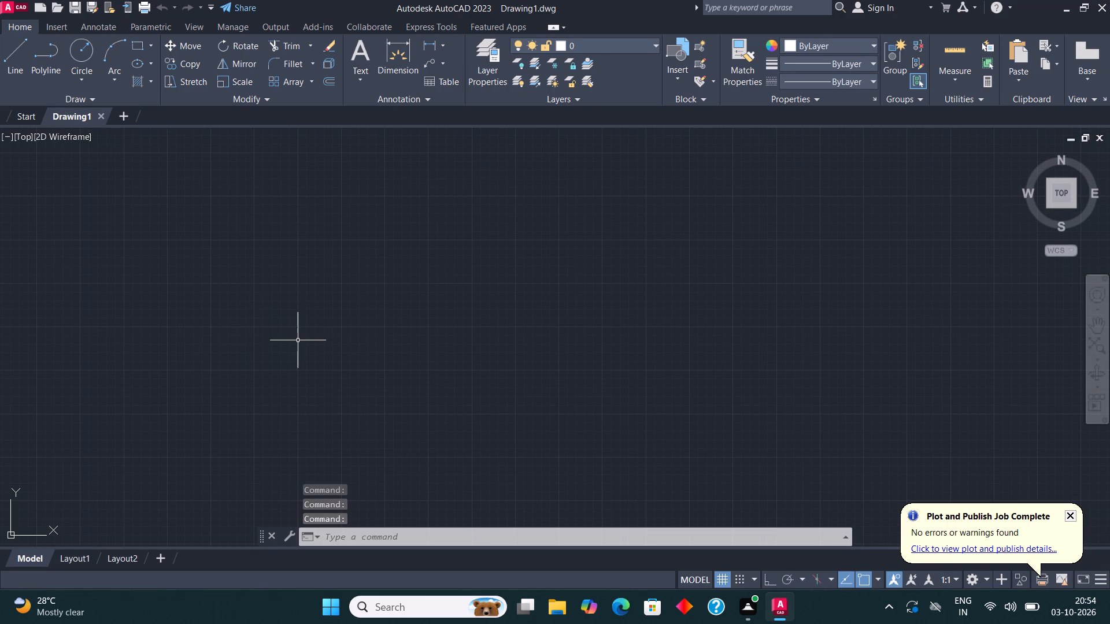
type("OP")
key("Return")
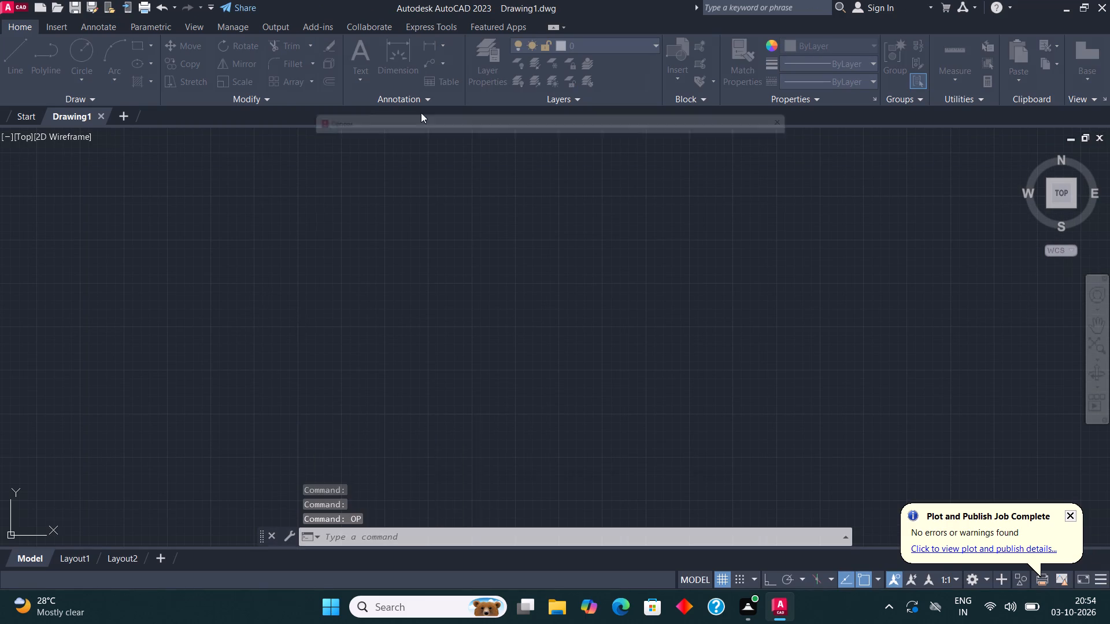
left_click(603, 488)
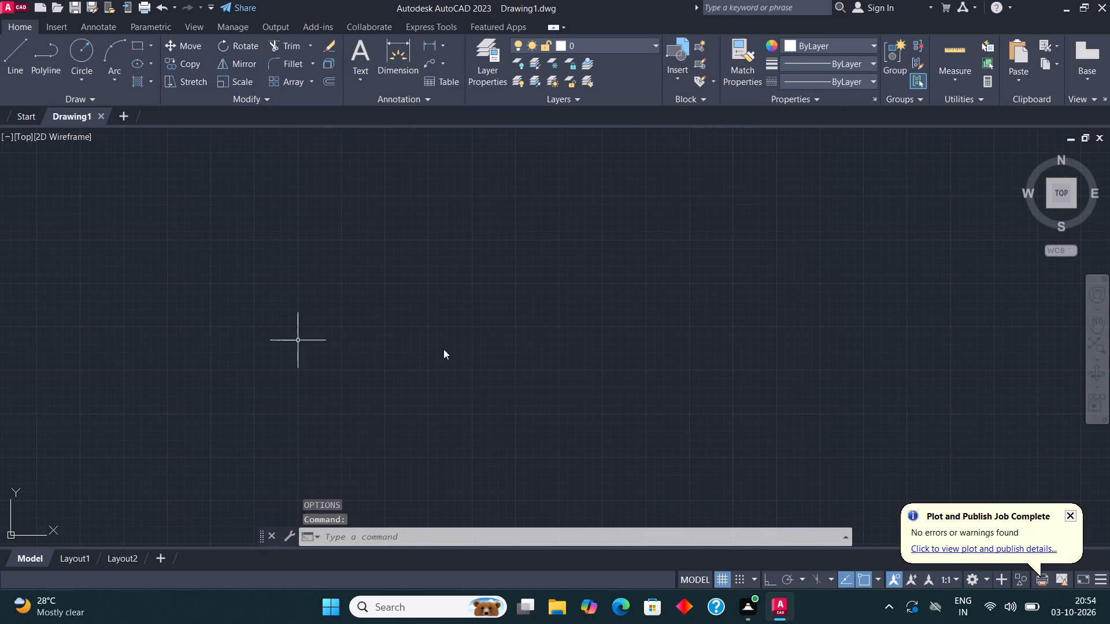
Configure the drawing units to Architectural length with 0'-0" precision and an insertion scale in Inches.
type("UN")
key("Return")
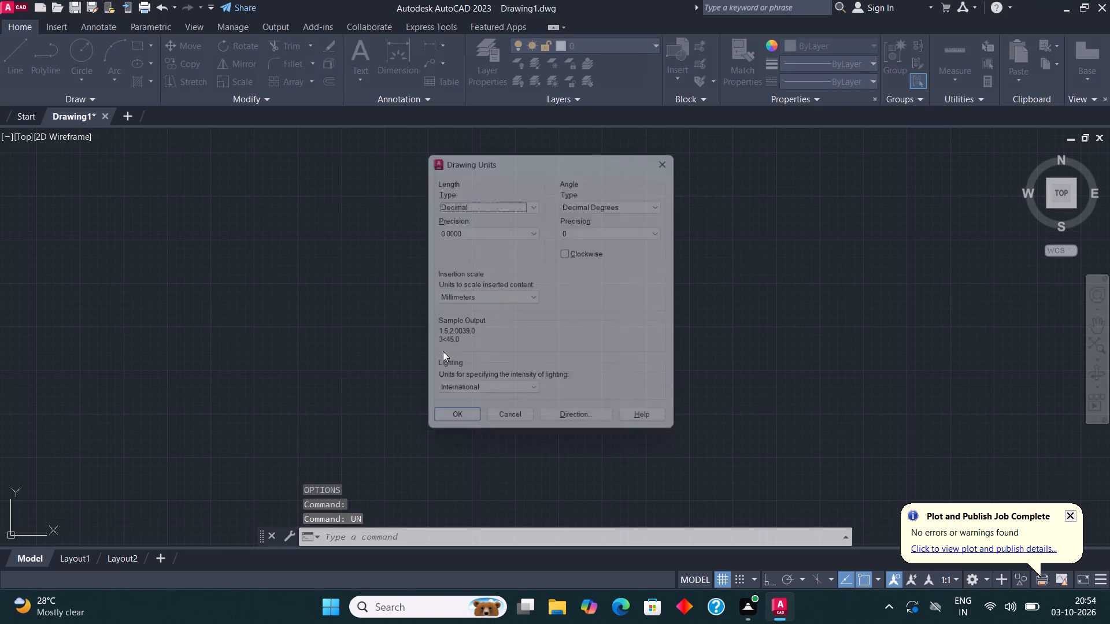
left_click(513, 202)
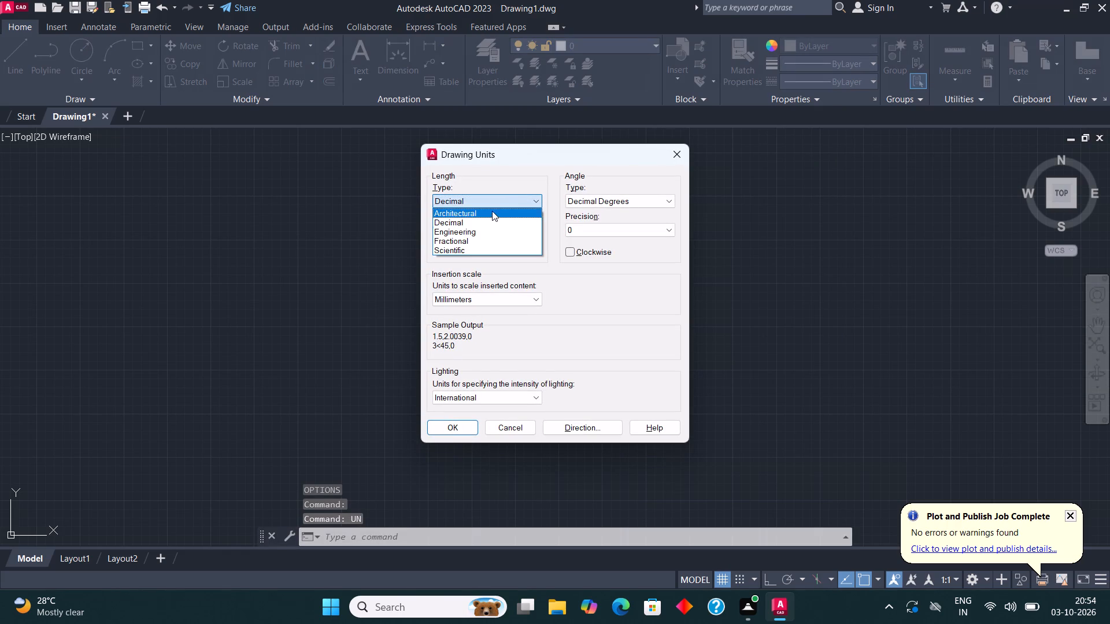
left_click(492, 211)
left_click(492, 229)
left_click(489, 245)
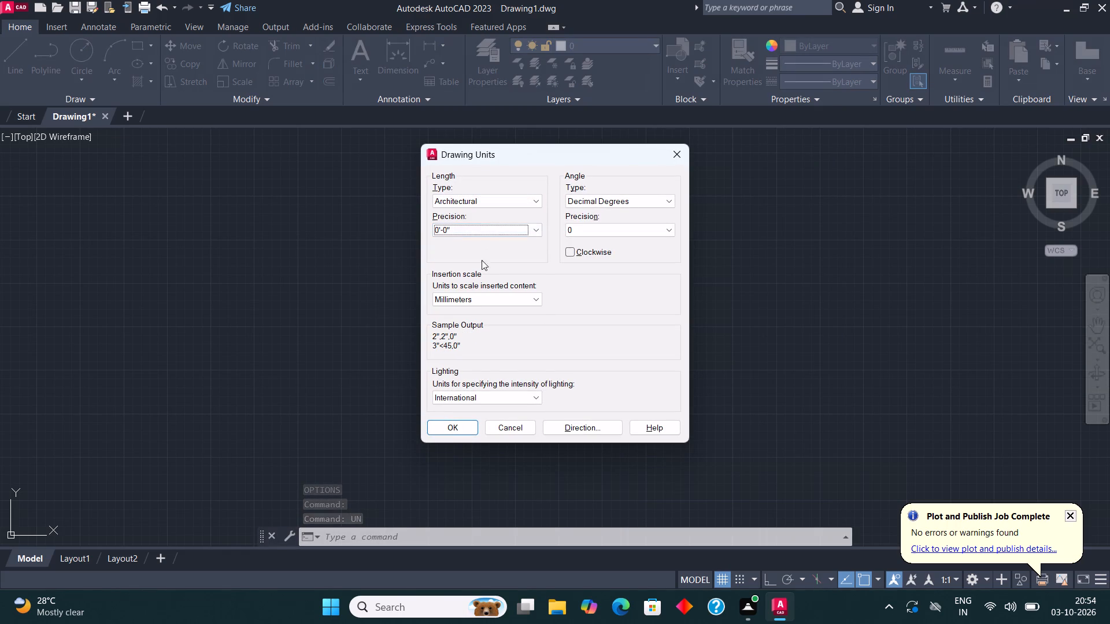
left_click(479, 302)
left_click(469, 318)
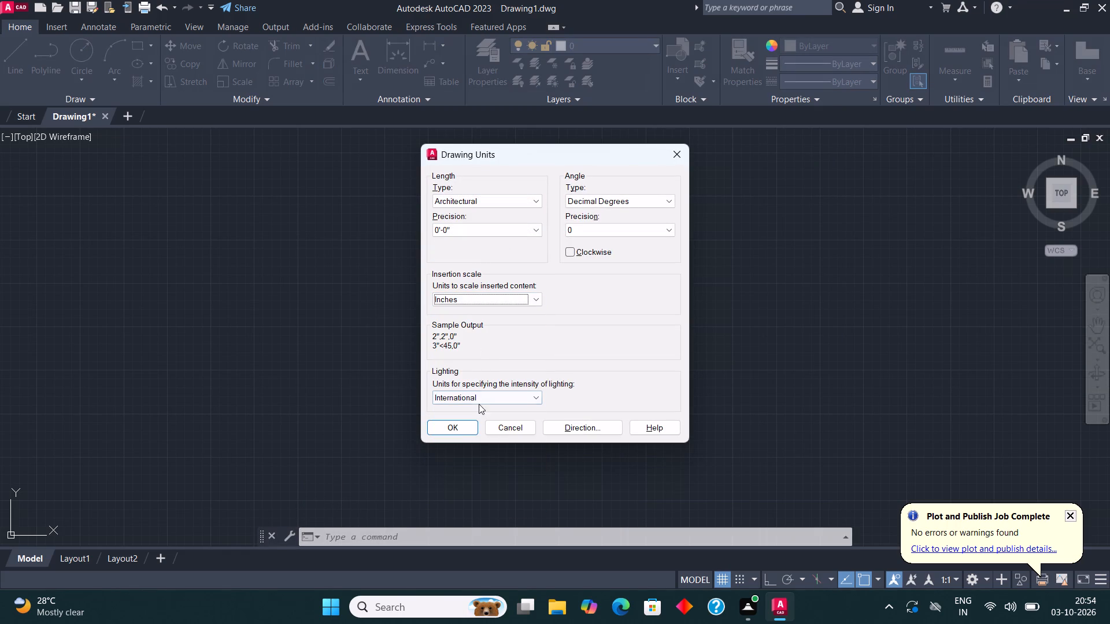
left_click(456, 425)
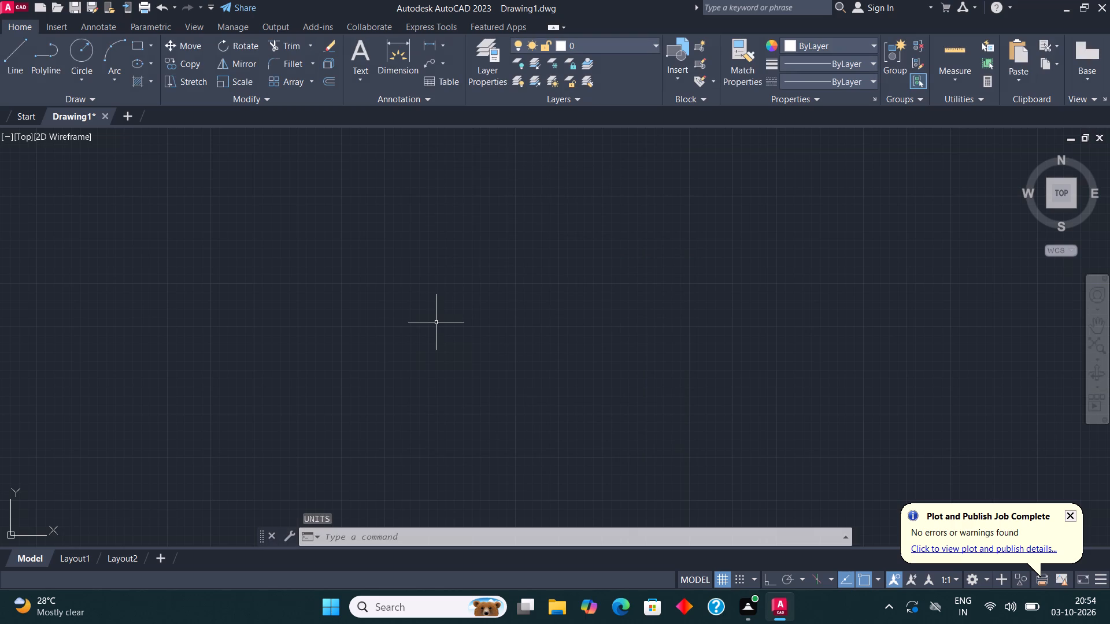
Modify the ISO-25 dimension style so its primary units use the Architectural format with 0'-0" precision.
type("DIM")
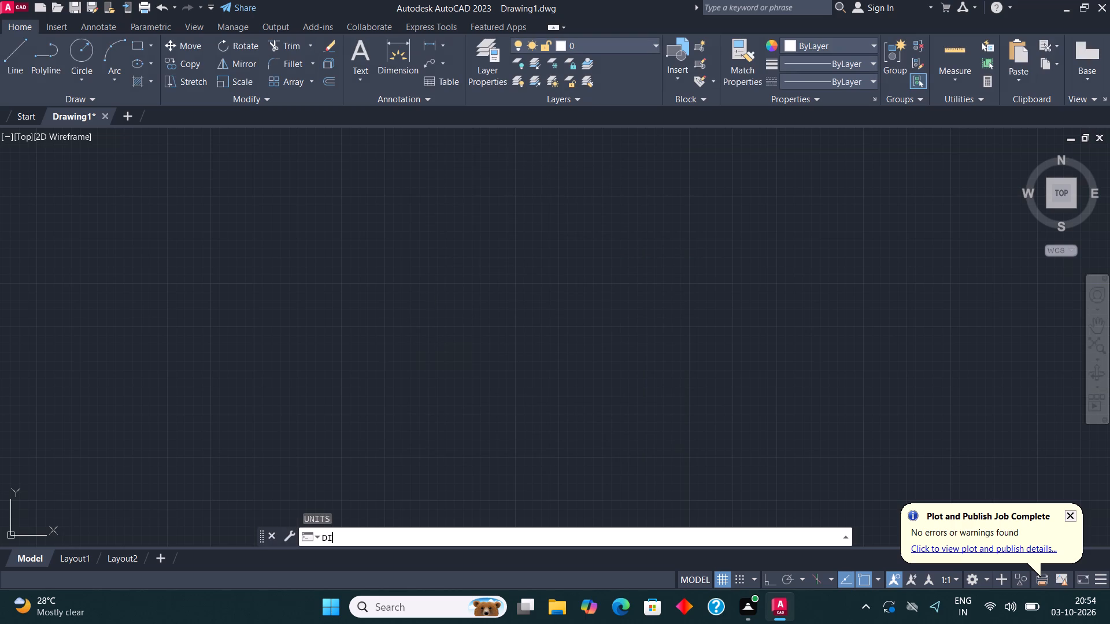
left_click(382, 422)
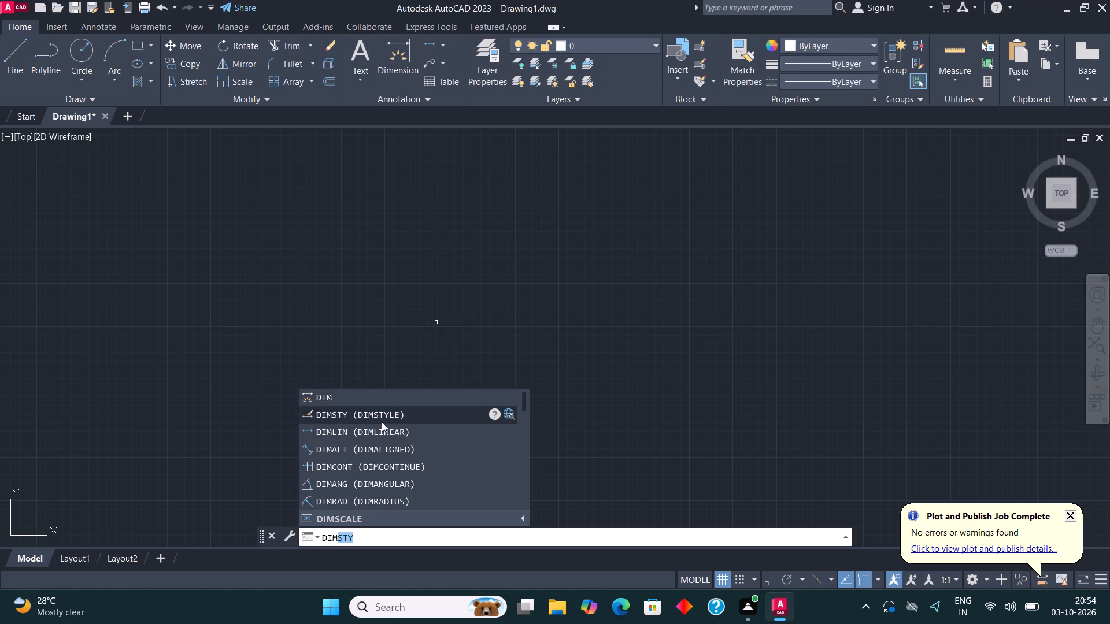
left_click(712, 274)
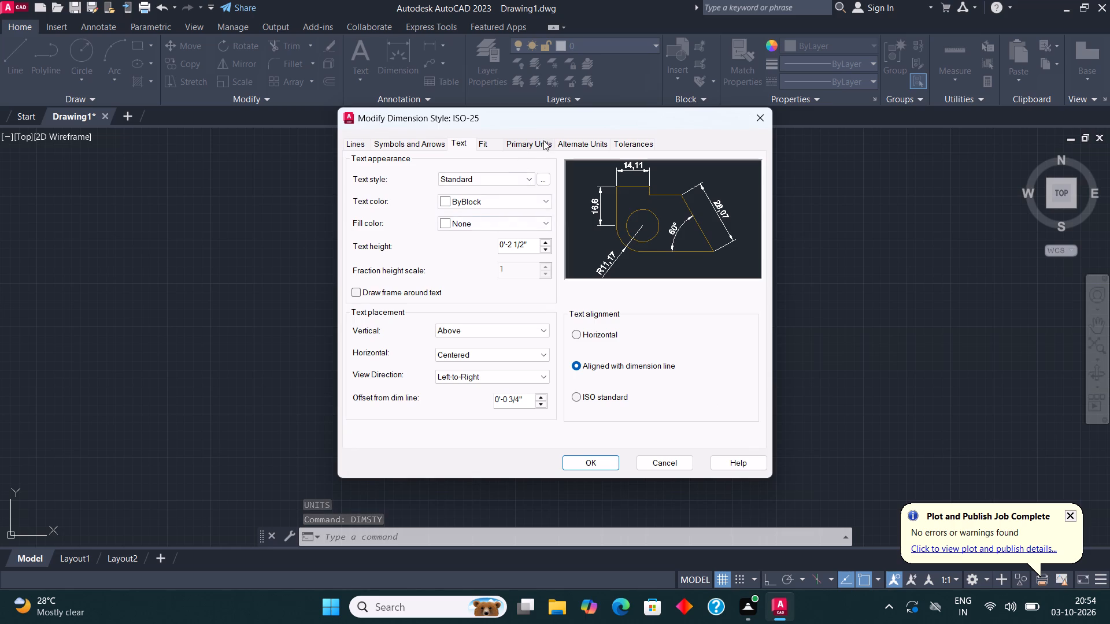
left_click(543, 140)
left_click(492, 177)
left_click(482, 219)
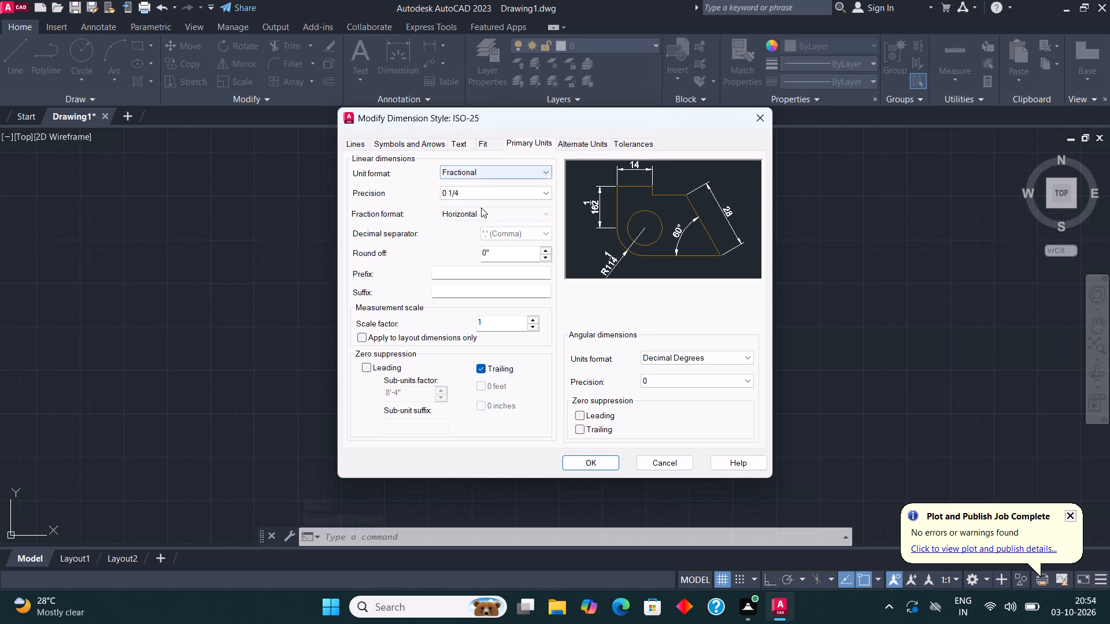
left_click(535, 141)
left_click(495, 174)
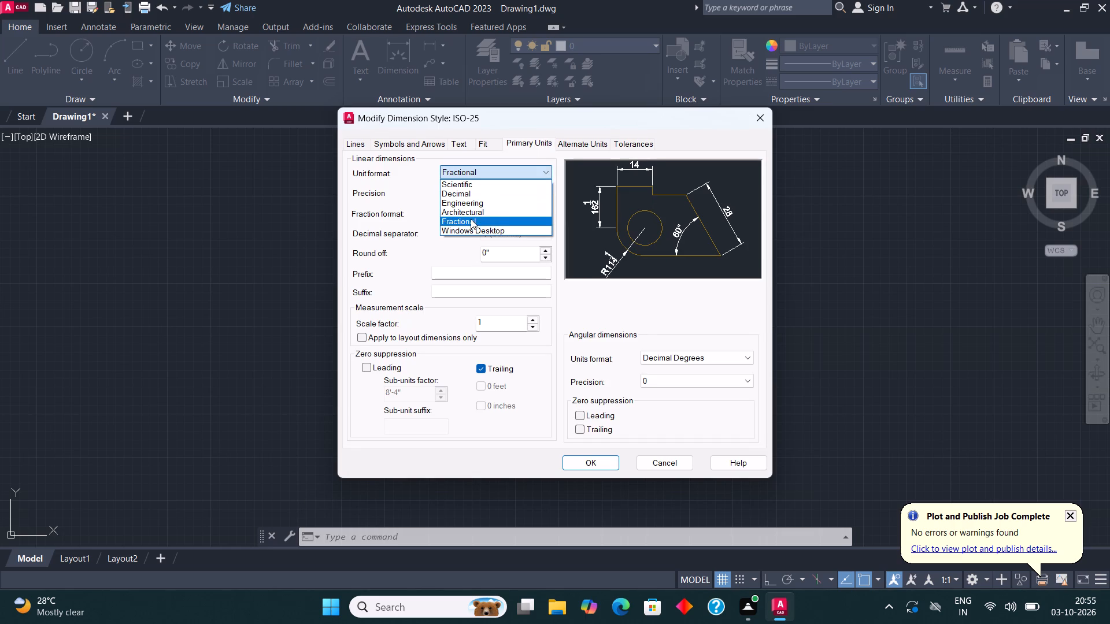
left_click(470, 212)
left_click(481, 192)
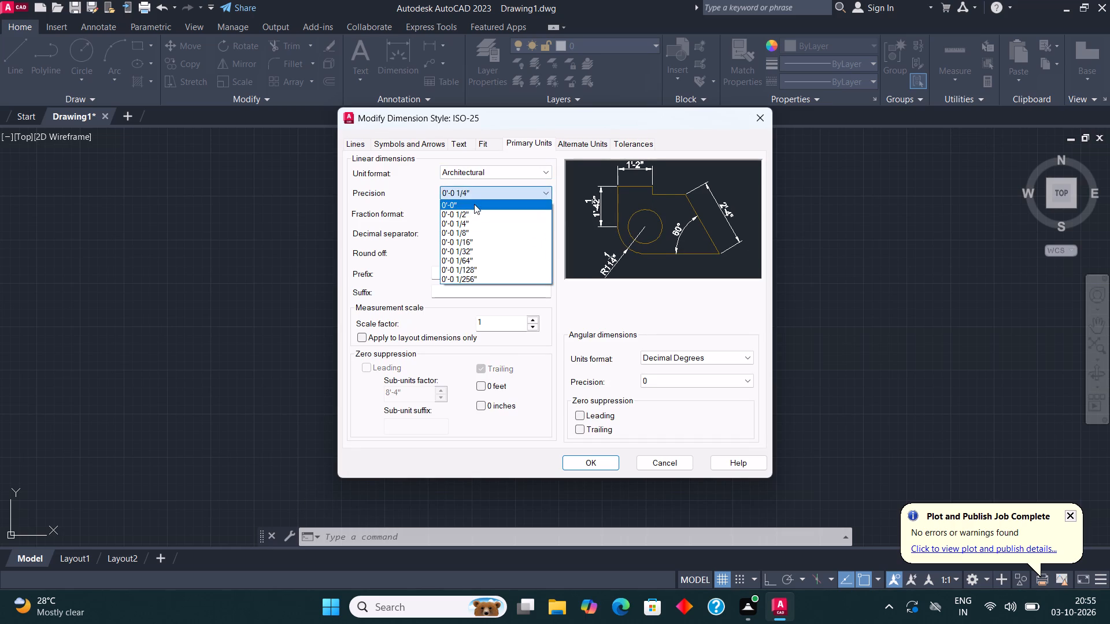
left_click(474, 204)
Set the ISO-25 dimension style's text height to 5" and make the style current.
left_click(458, 143)
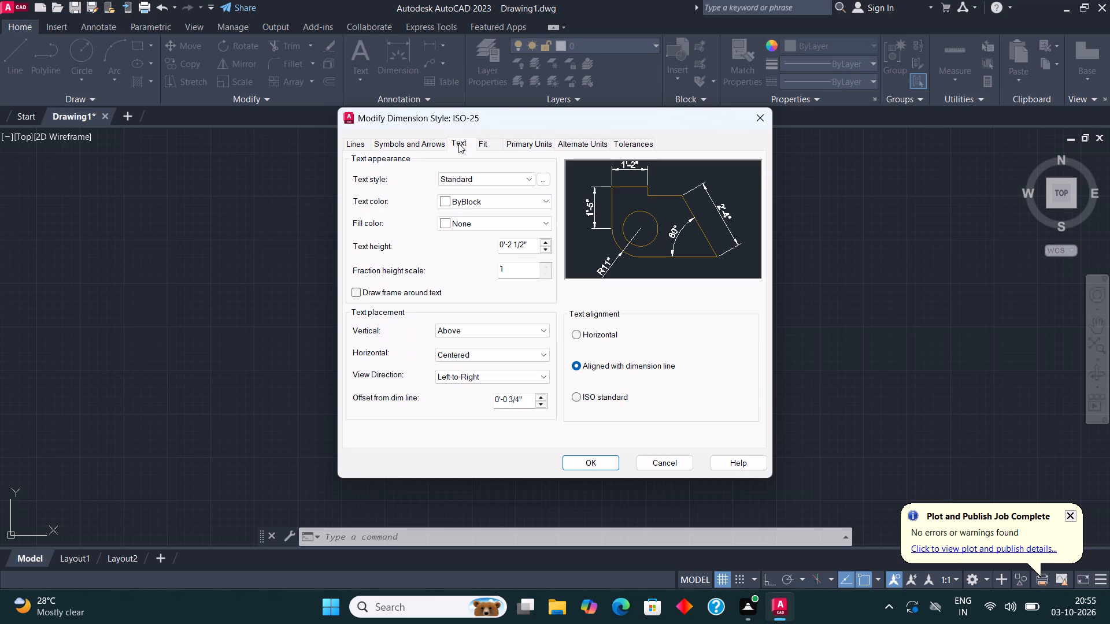
left_click_drag(541, 245, 530, 243)
left_click_drag(528, 242, 512, 239)
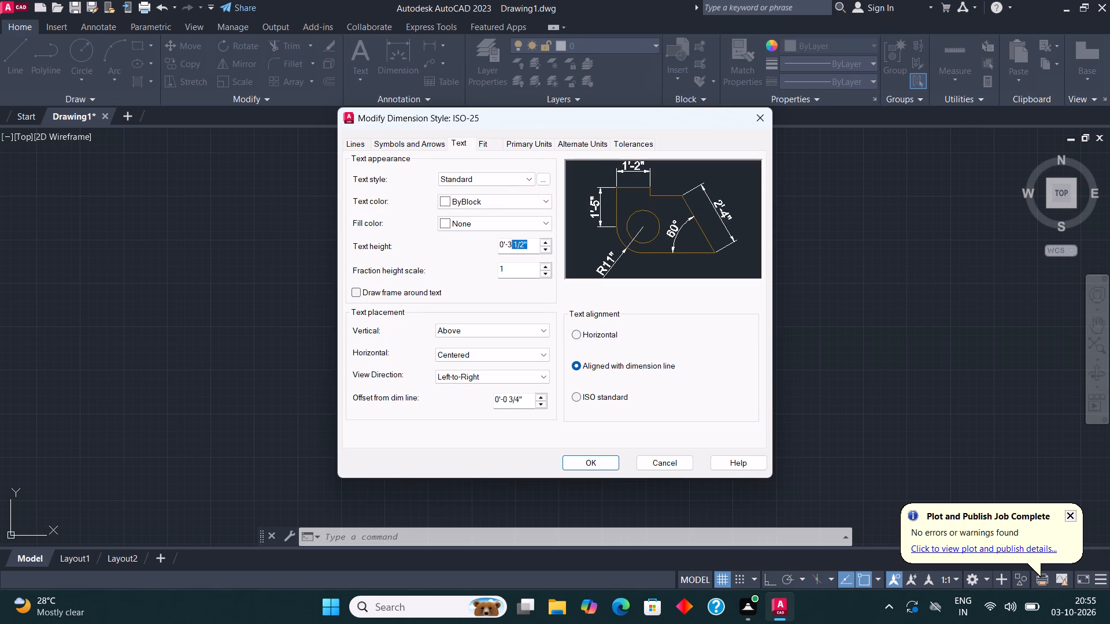
left_click_drag(512, 239, 484, 240)
type("5\"")
left_click(575, 460)
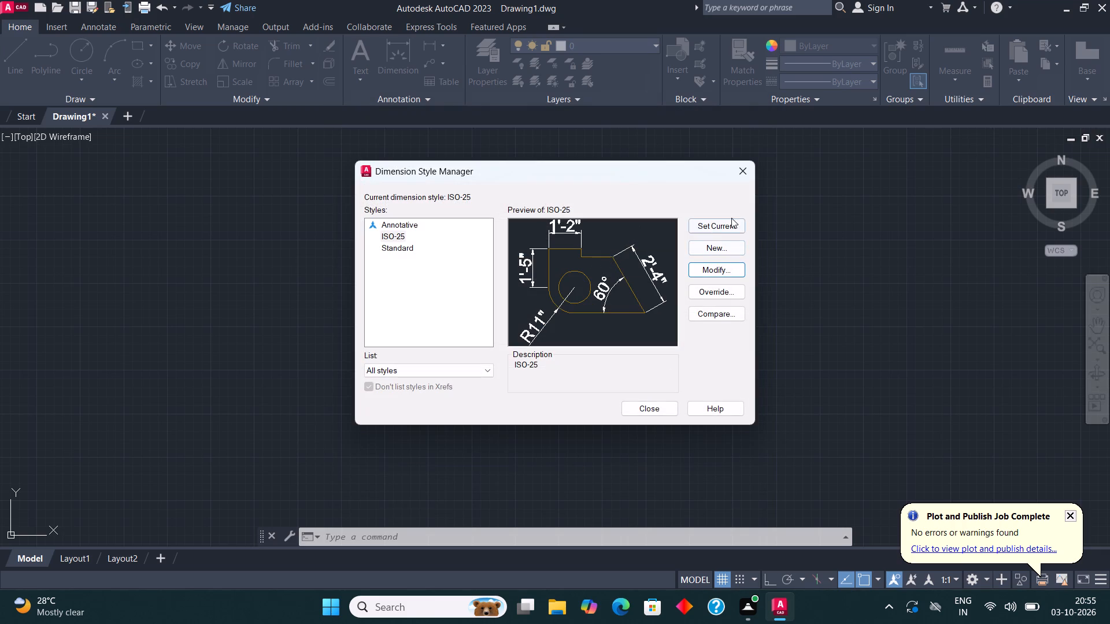
left_click(716, 225)
left_click(641, 408)
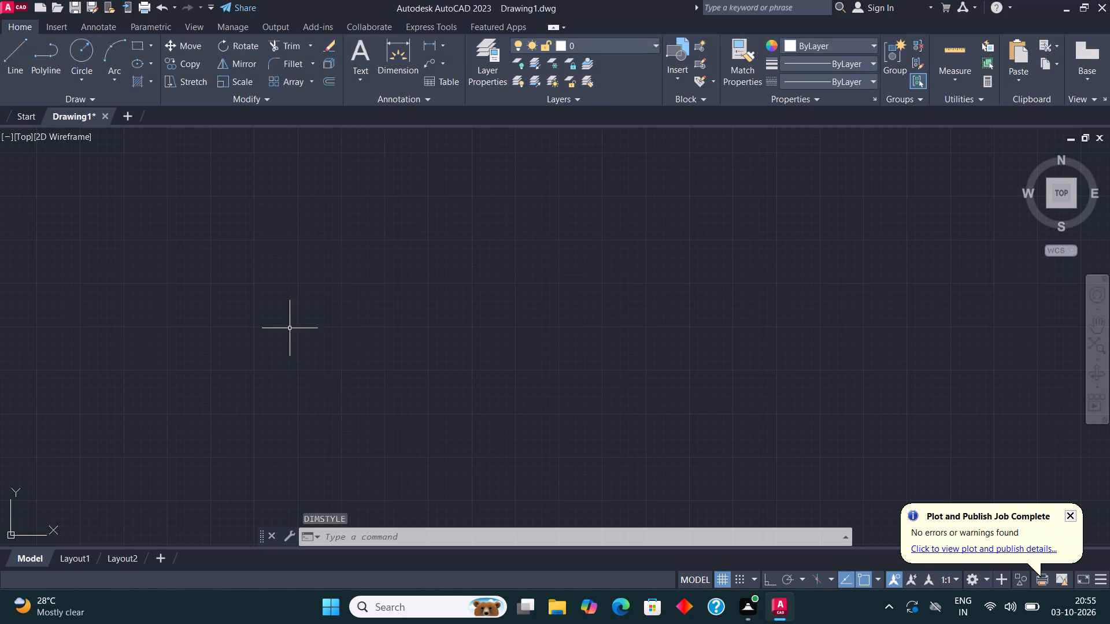
Review the drawing units settings and close them without changes.
type("UN")
key("Return")
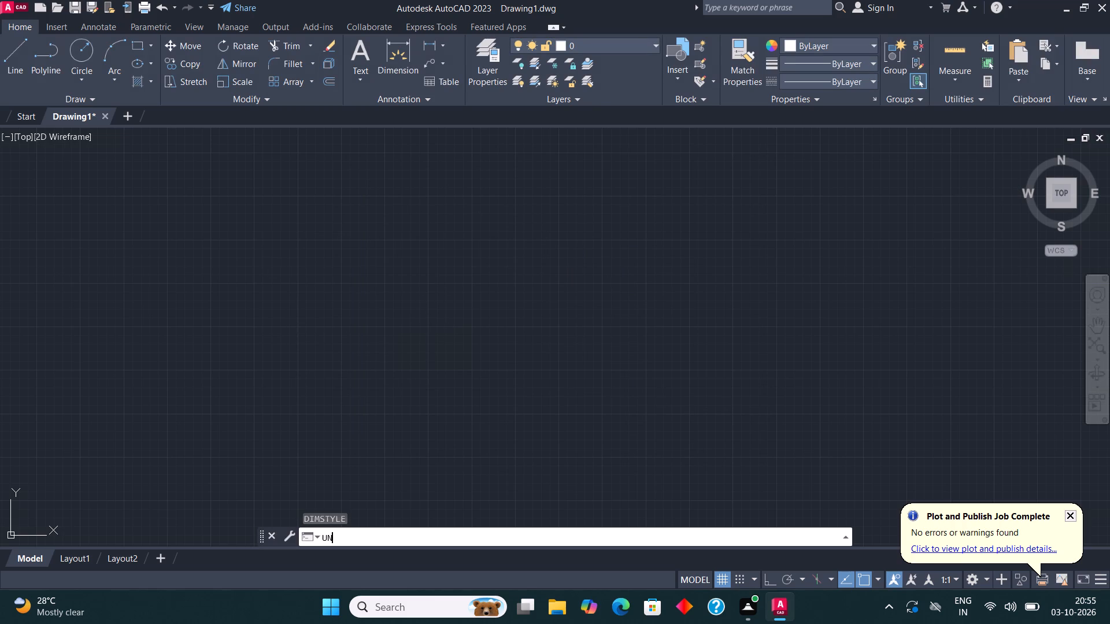
left_click(677, 148)
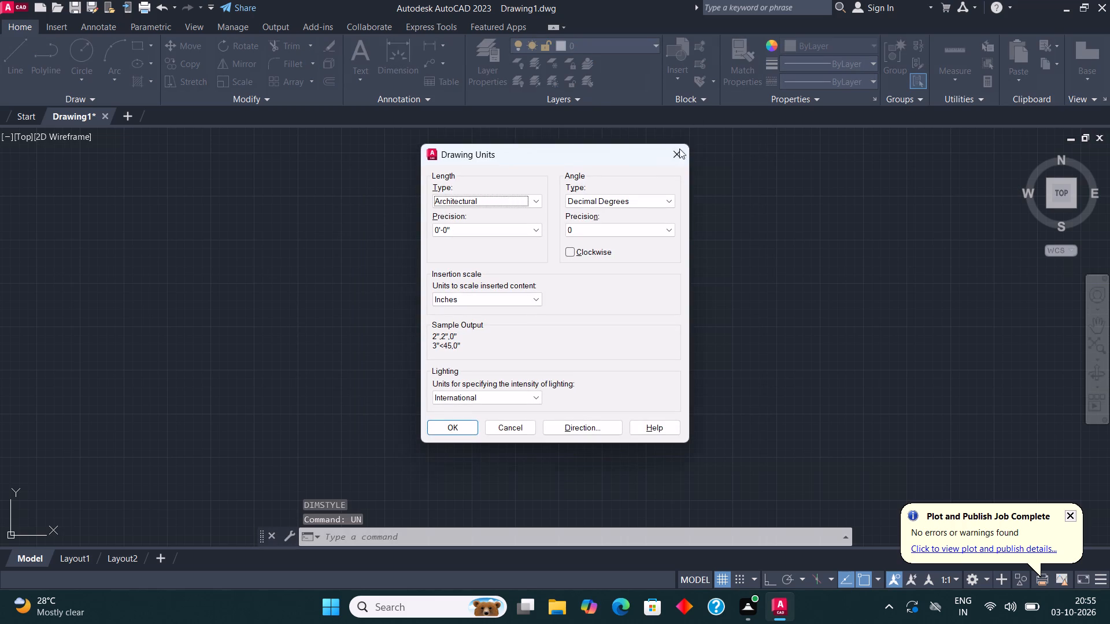
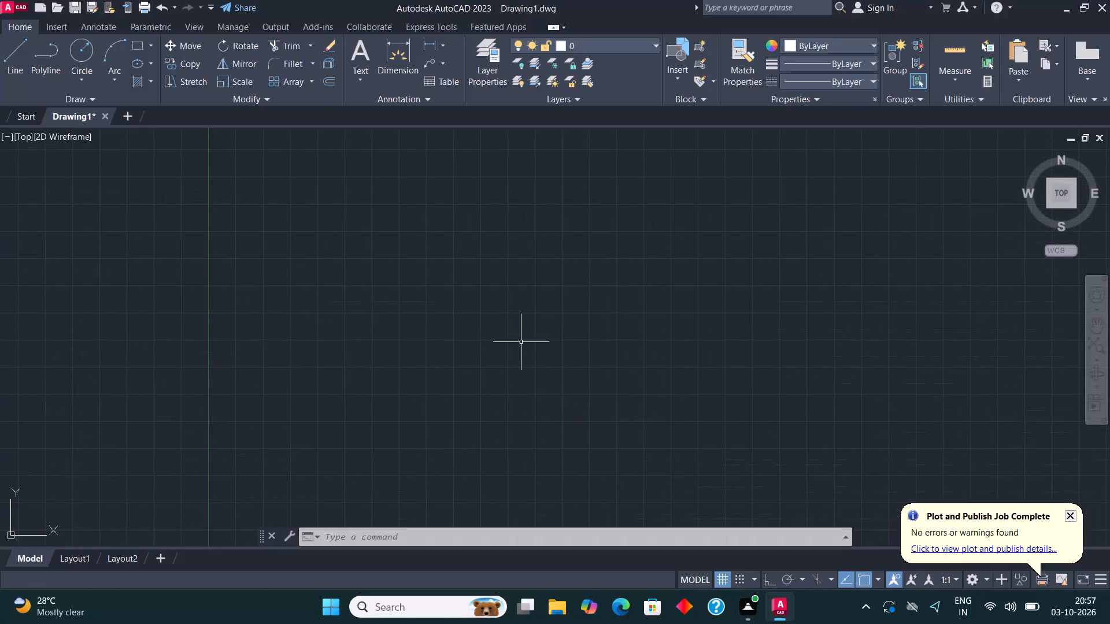
Draw a 12' by 12' square with the Line tool, using Ortho mode to keep its sides straight.
middle_click_drag(490, 300, 499, 355)
left_click(10, 60)
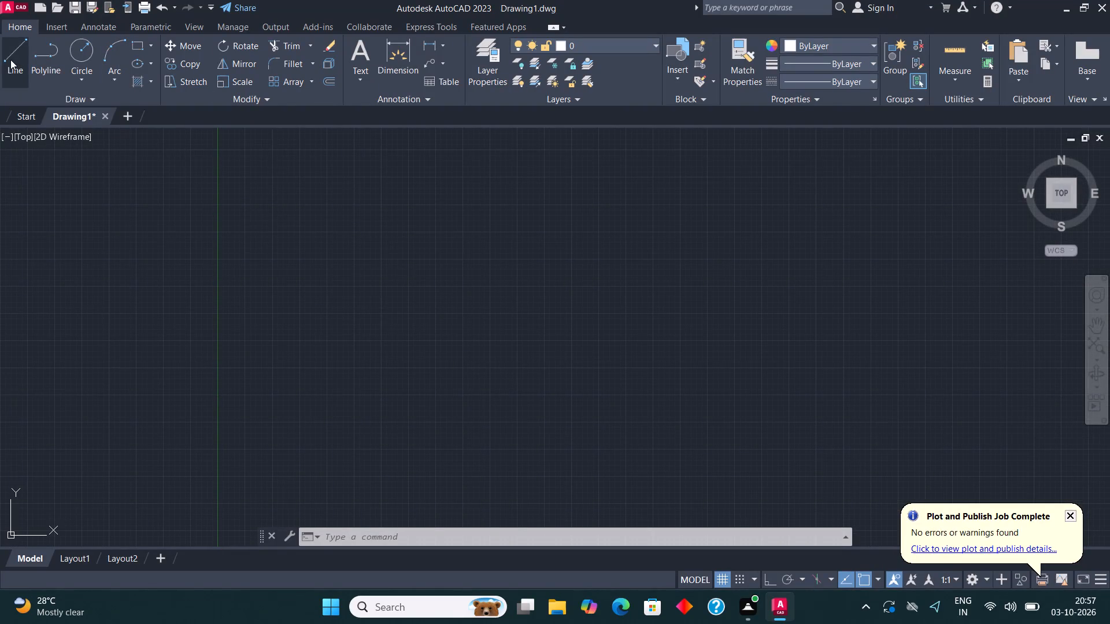
left_click(318, 296)
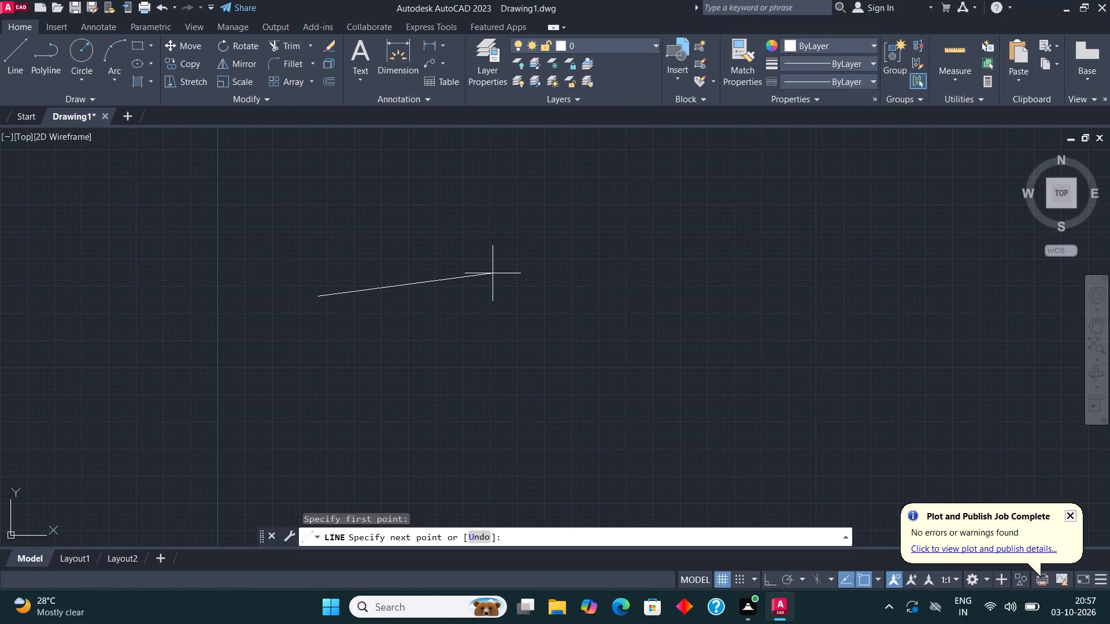
key("F8")
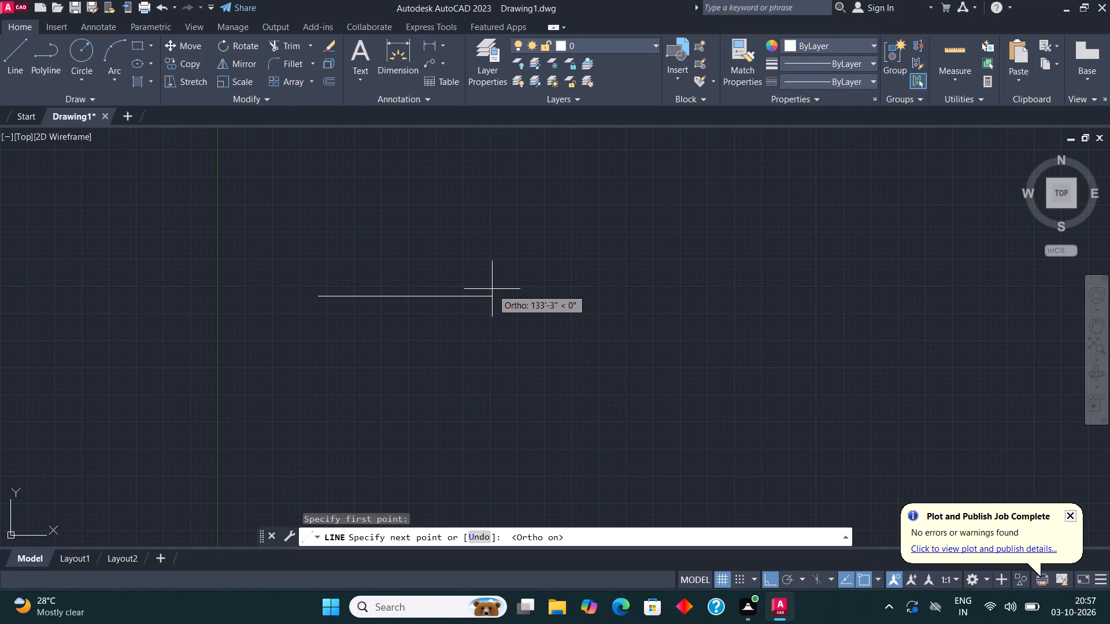
type("12'")
key("Return")
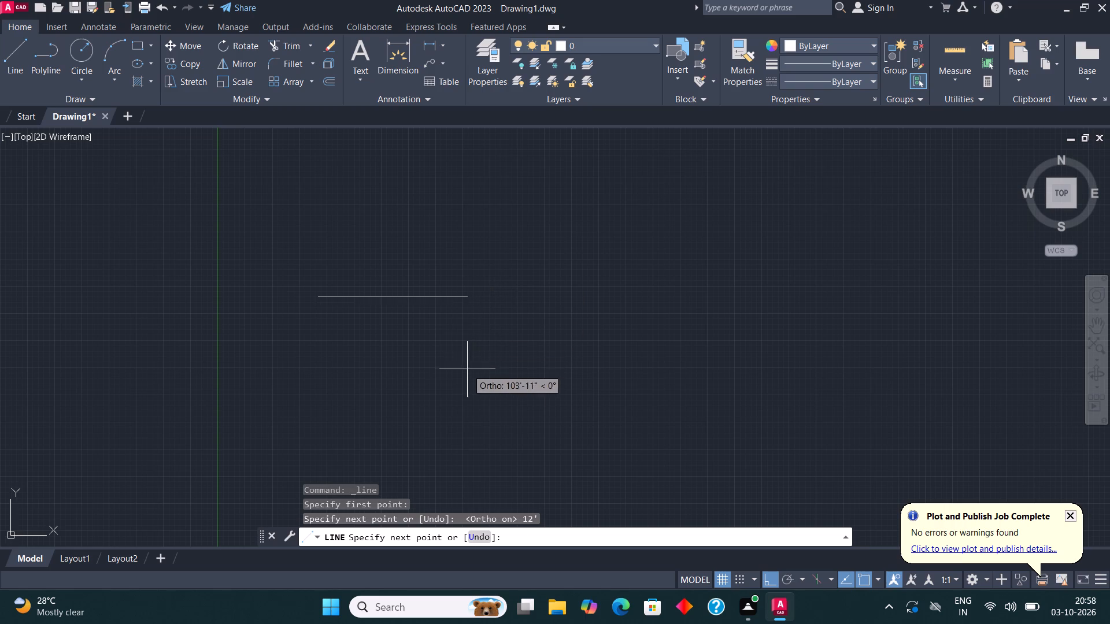
type("12'")
key("Return")
scroll(276, 270, "up", 3)
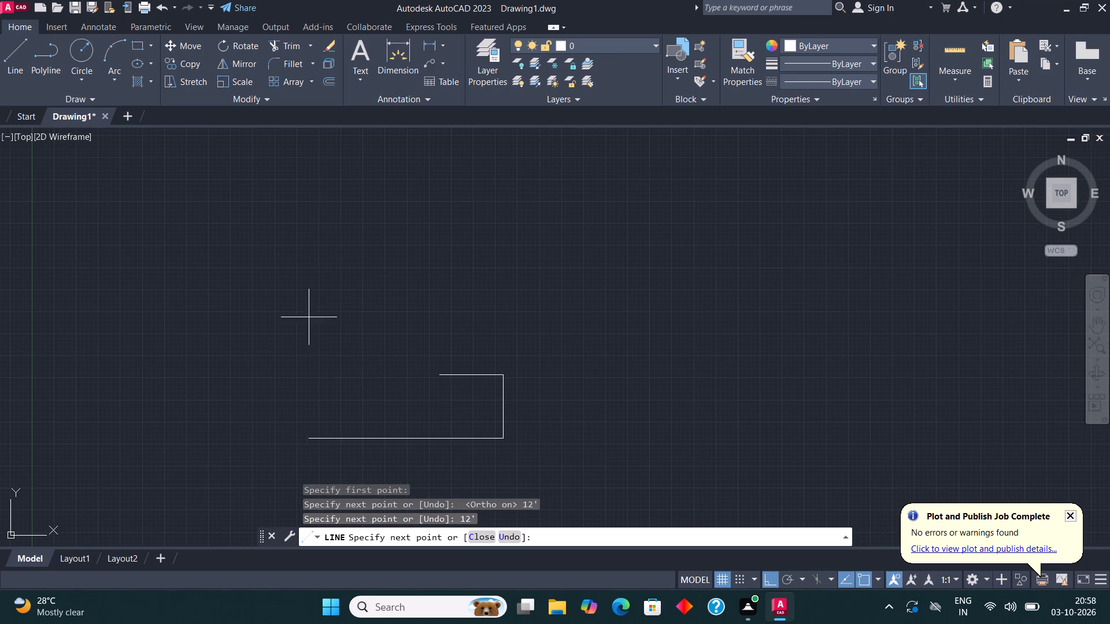
scroll(458, 407, "up", 3)
scroll(430, 392, "down", 2)
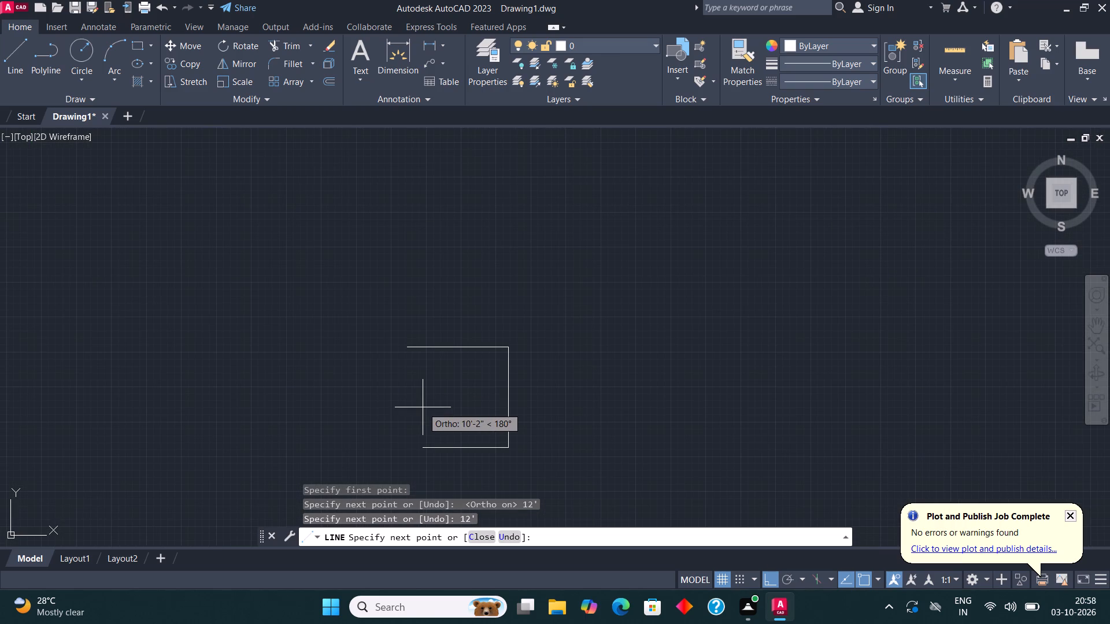
type("12'")
key("Return")
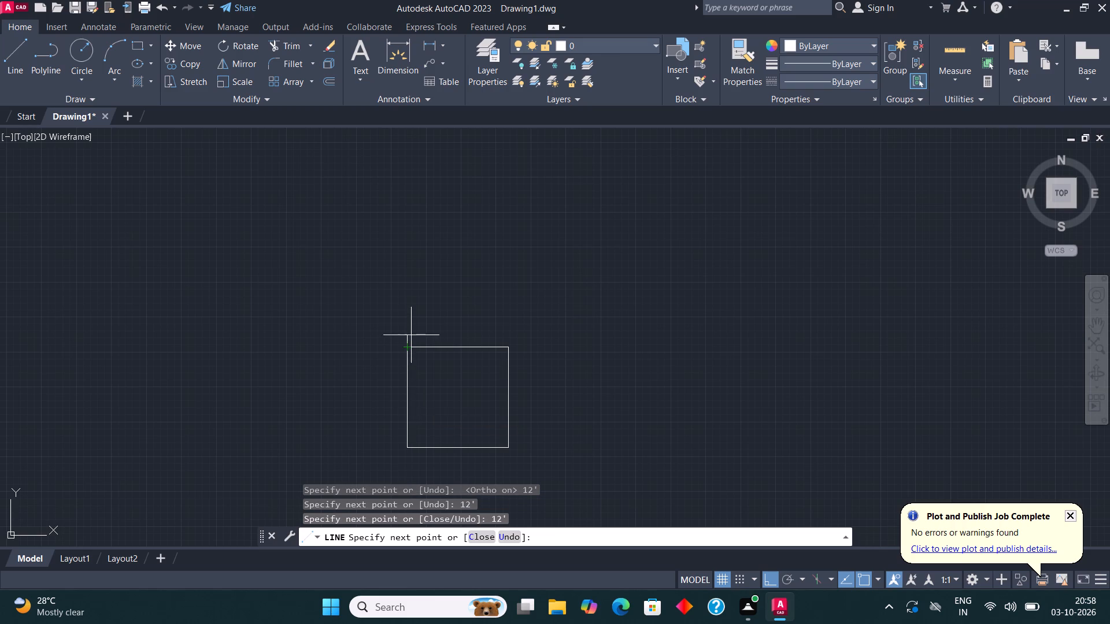
left_click(408, 347)
key("Escape")
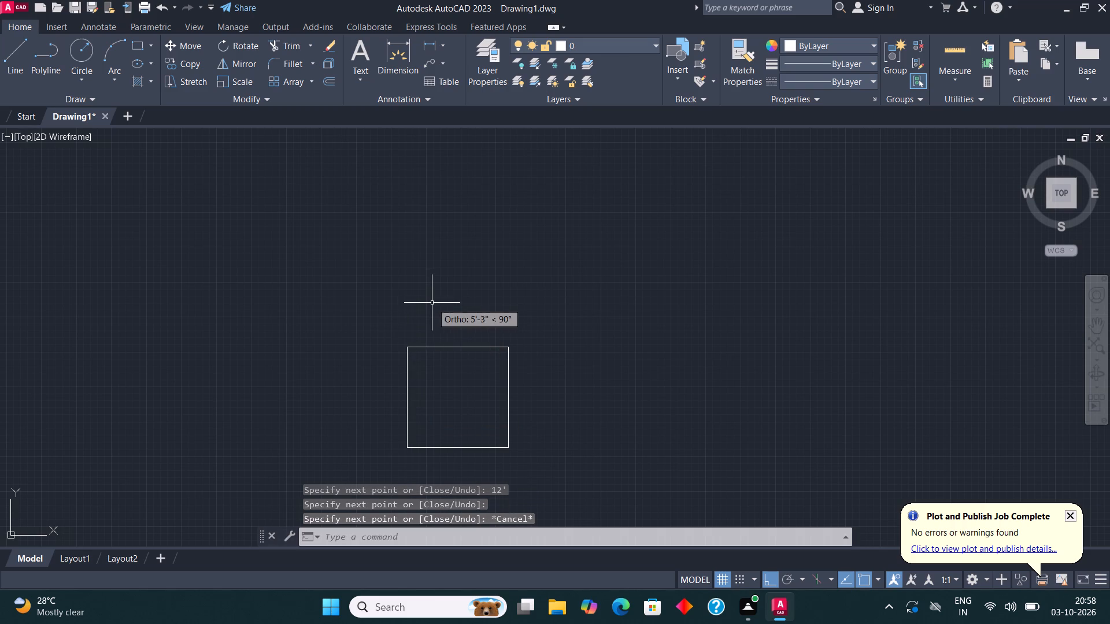
Offset the square's left side 9" outward.
scroll(443, 284, "down", 1)
middle_click_drag(464, 366, 449, 319)
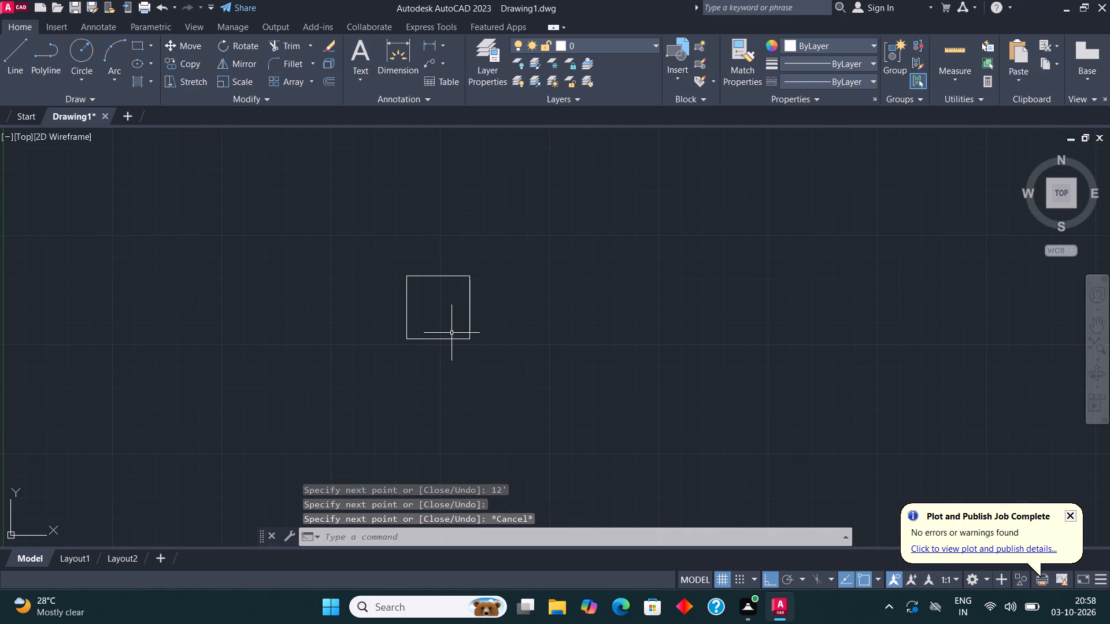
left_click_drag(494, 351, 486, 337)
left_click(335, 224)
scroll(398, 251, "up", 2)
left_click(336, 79)
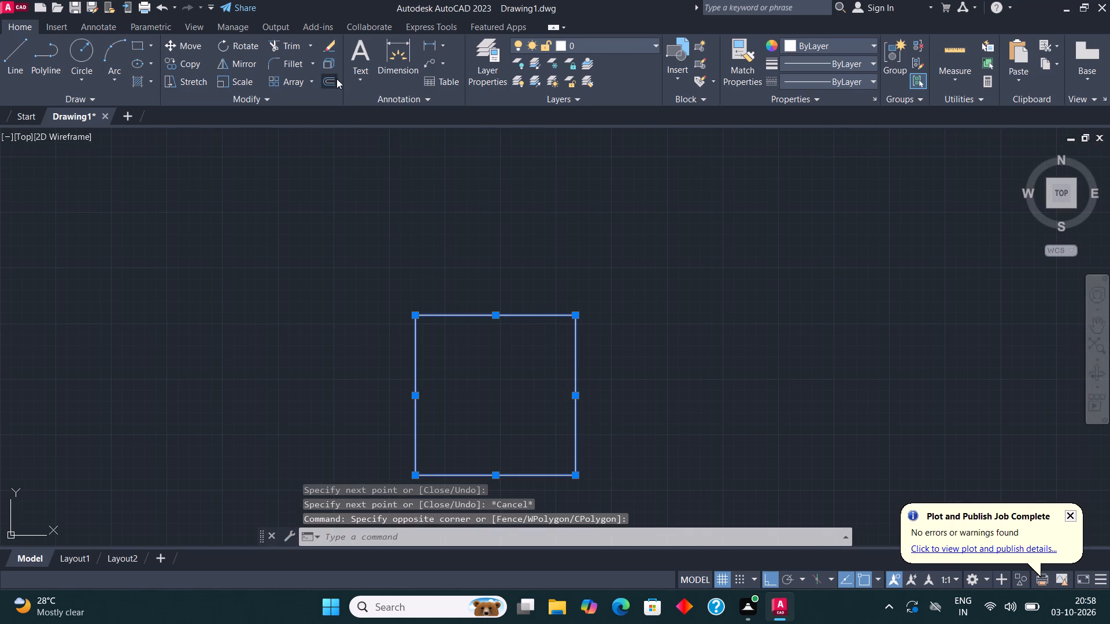
left_click(414, 358)
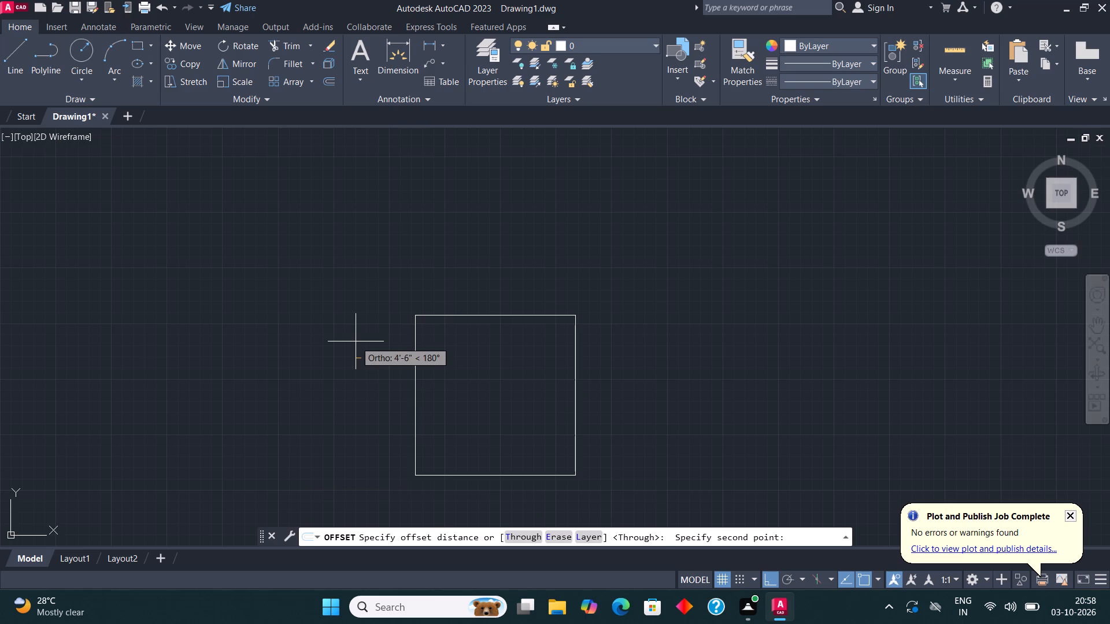
key("9")
key("shift+quotedbl")
key("Return")
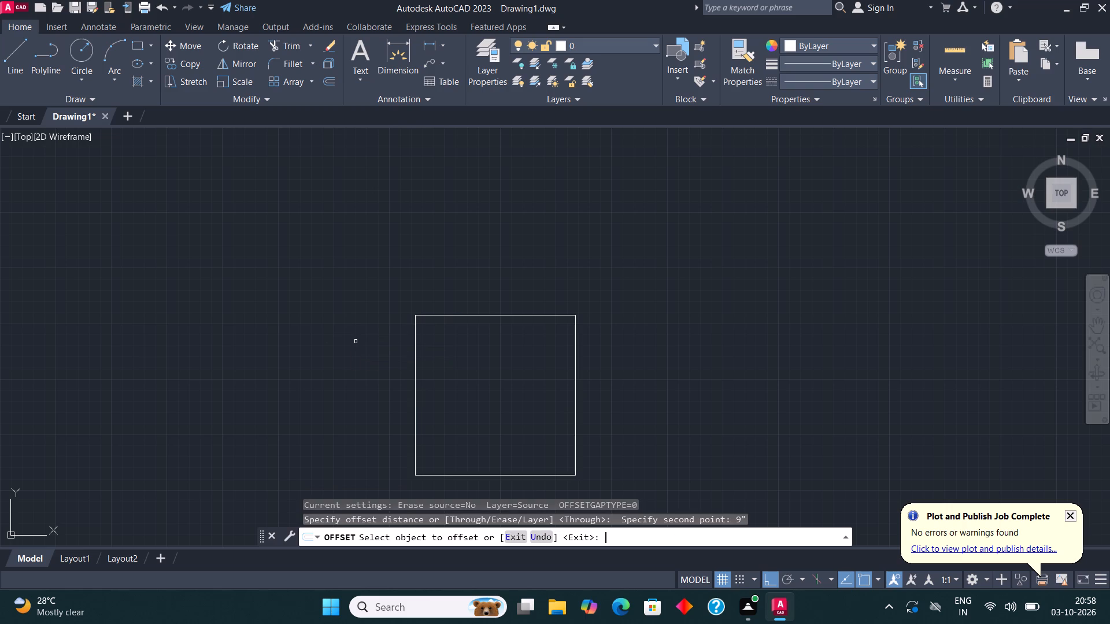
left_click(416, 384)
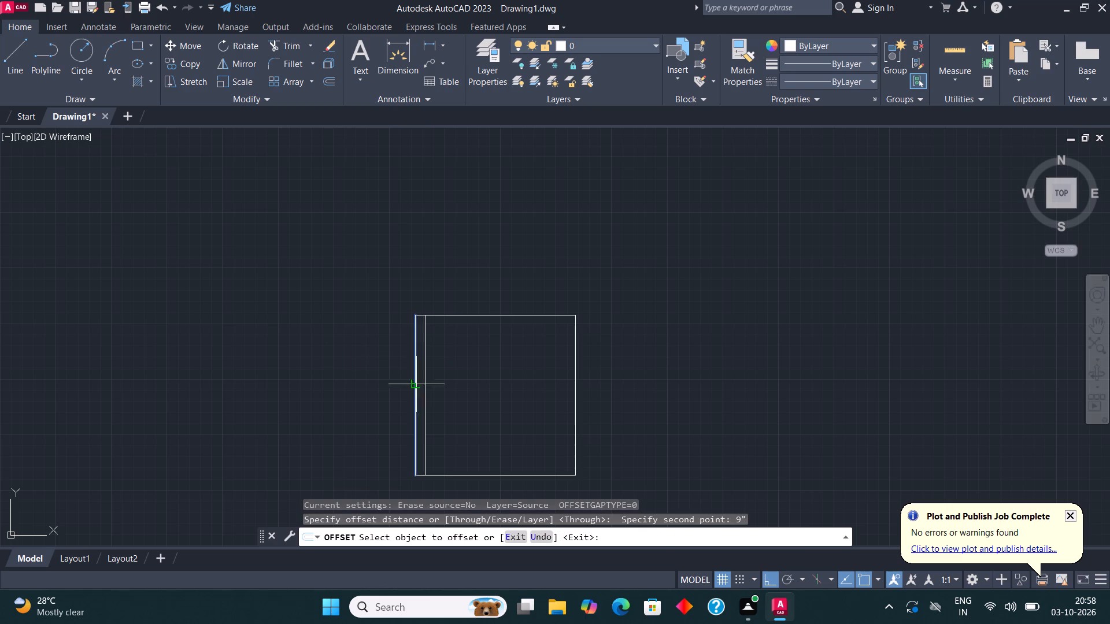
left_click(397, 372)
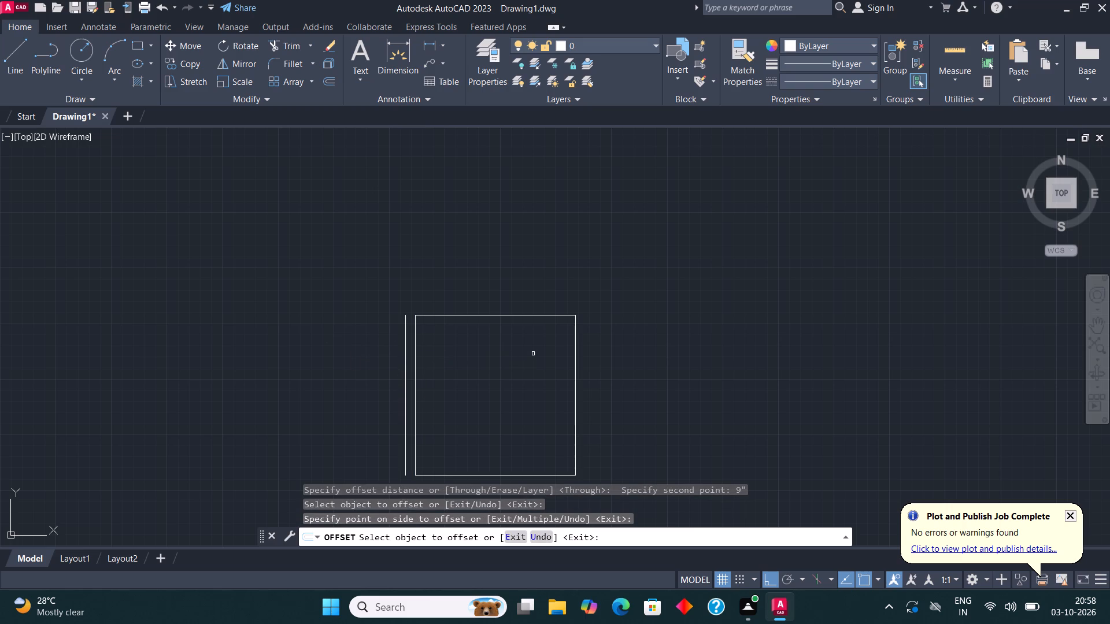
Offset the square's top and bottom sides outward by the same 9" distance.
left_click(508, 315)
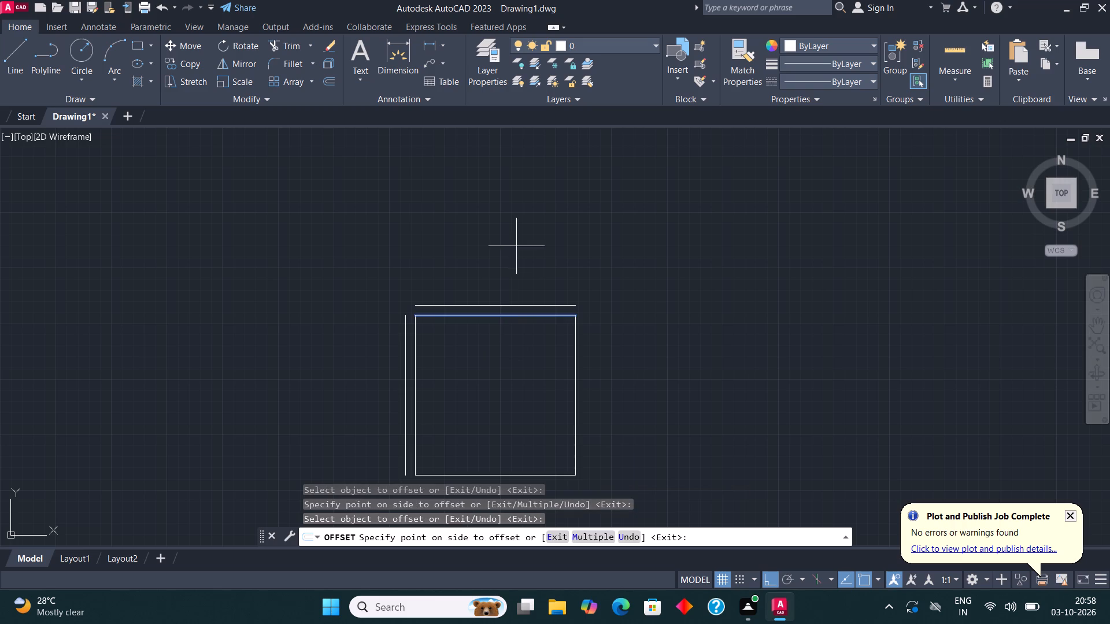
left_click(516, 246)
scroll(516, 250, "down", 1)
scroll(501, 388, "up", 1)
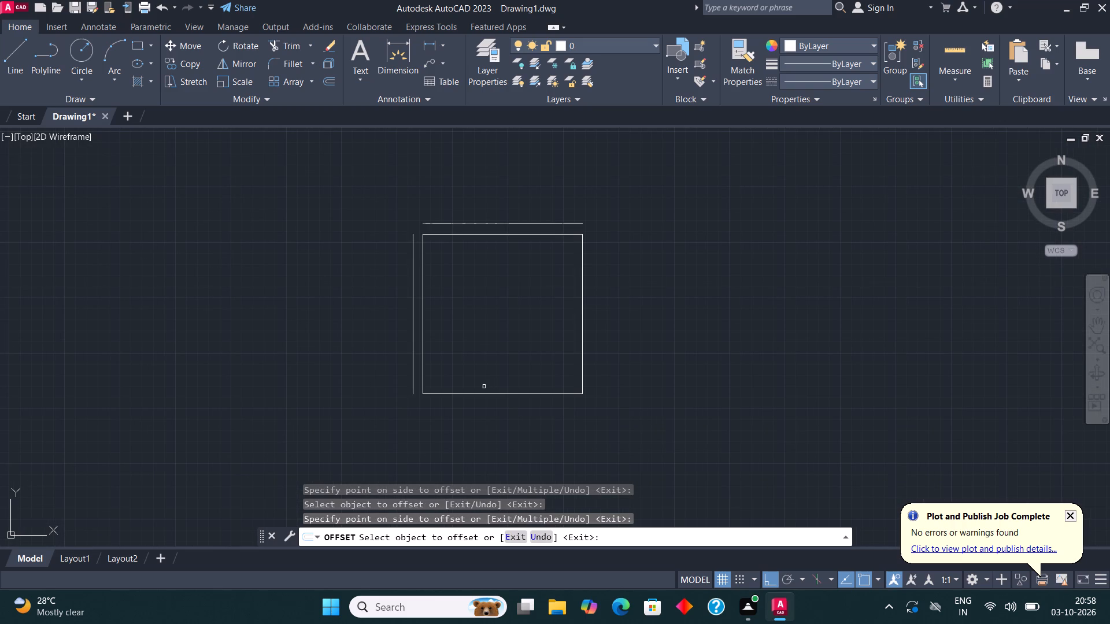
left_click(483, 392)
left_click(485, 411)
key("Escape")
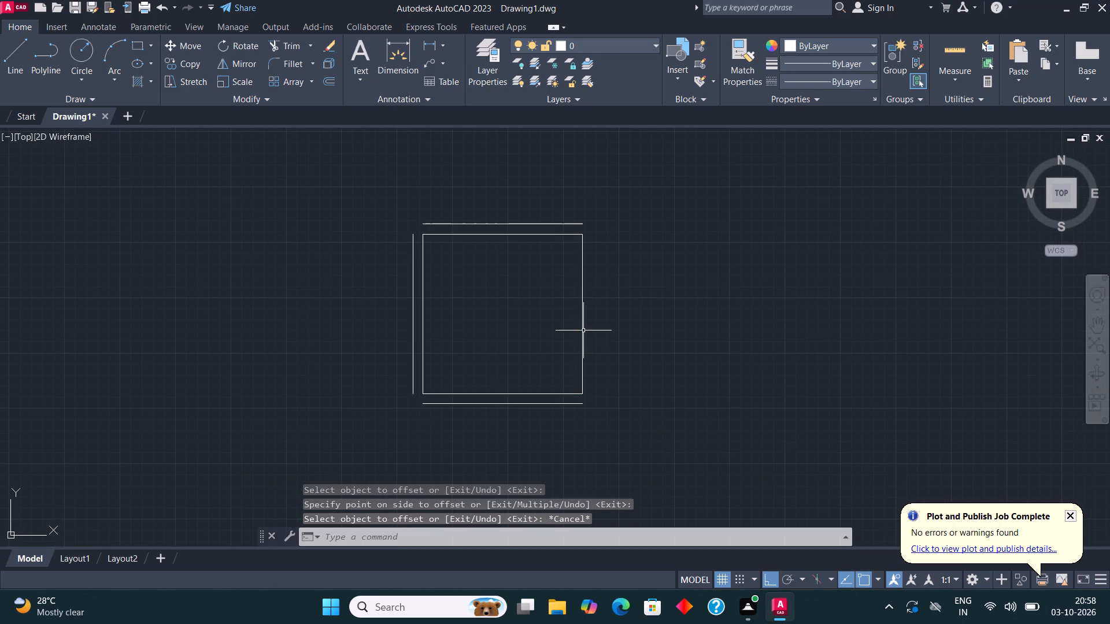
Offset the square's right side 4.5" outward.
left_click(583, 330)
left_click(333, 79)
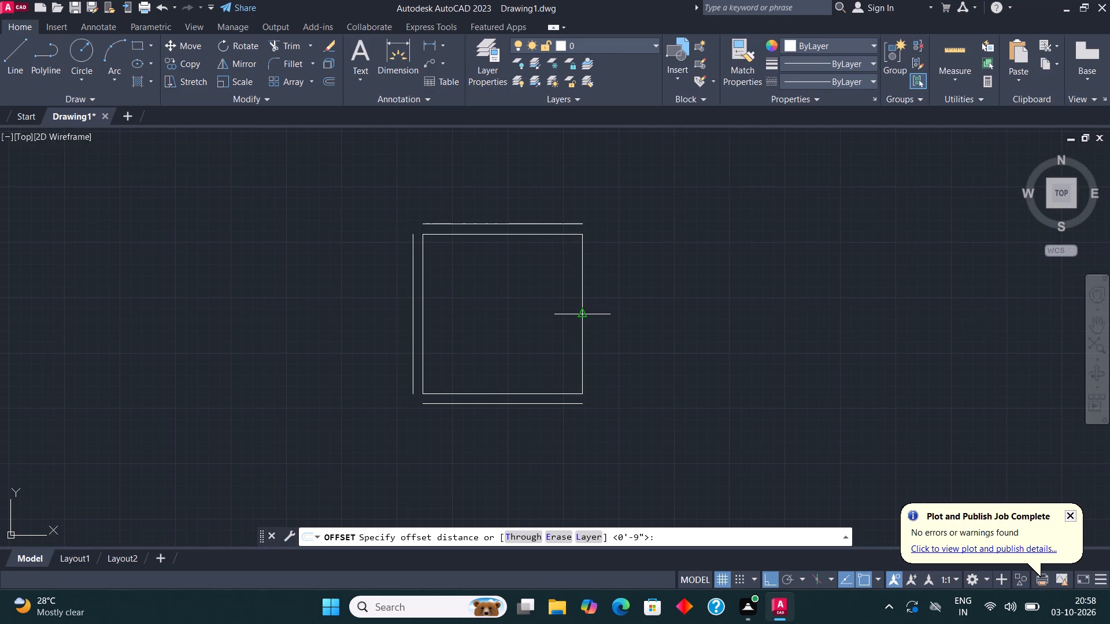
left_click(582, 313)
type("4.5\"")
key("Return")
left_click(624, 313)
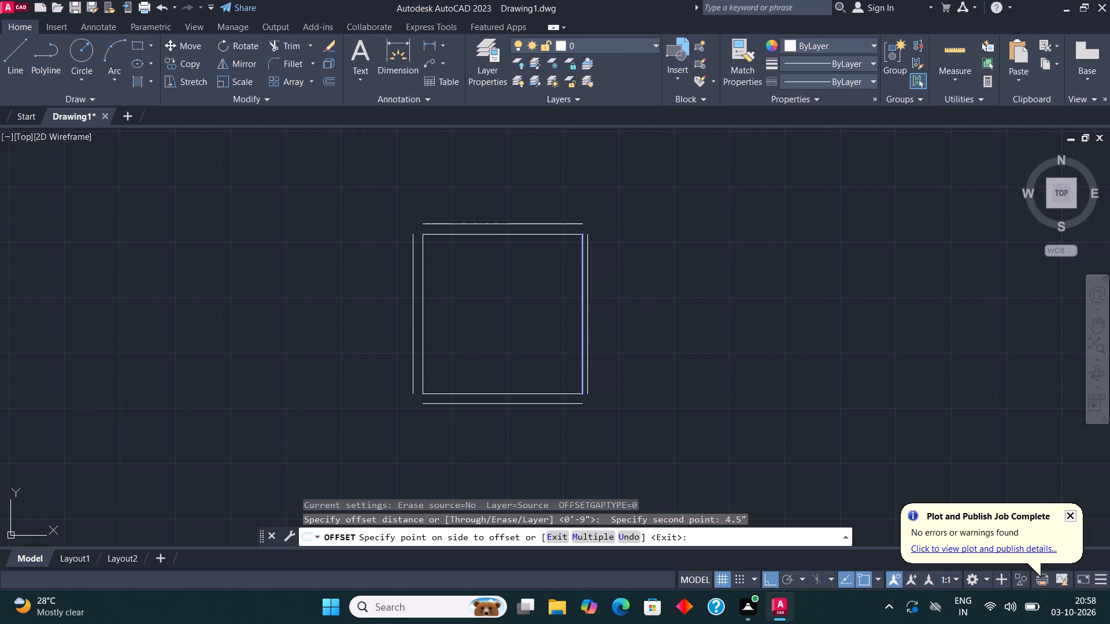
left_click(618, 294)
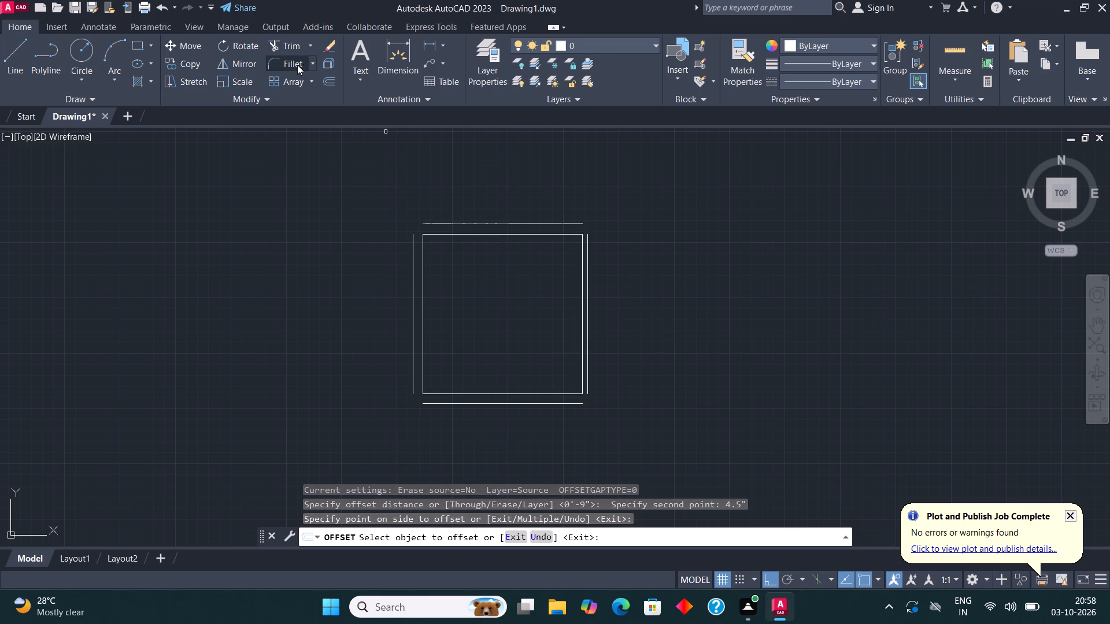
Join the four outer offset lines at all four corners with Fillet to close the outer wall outline.
left_click(297, 64)
left_click(412, 250)
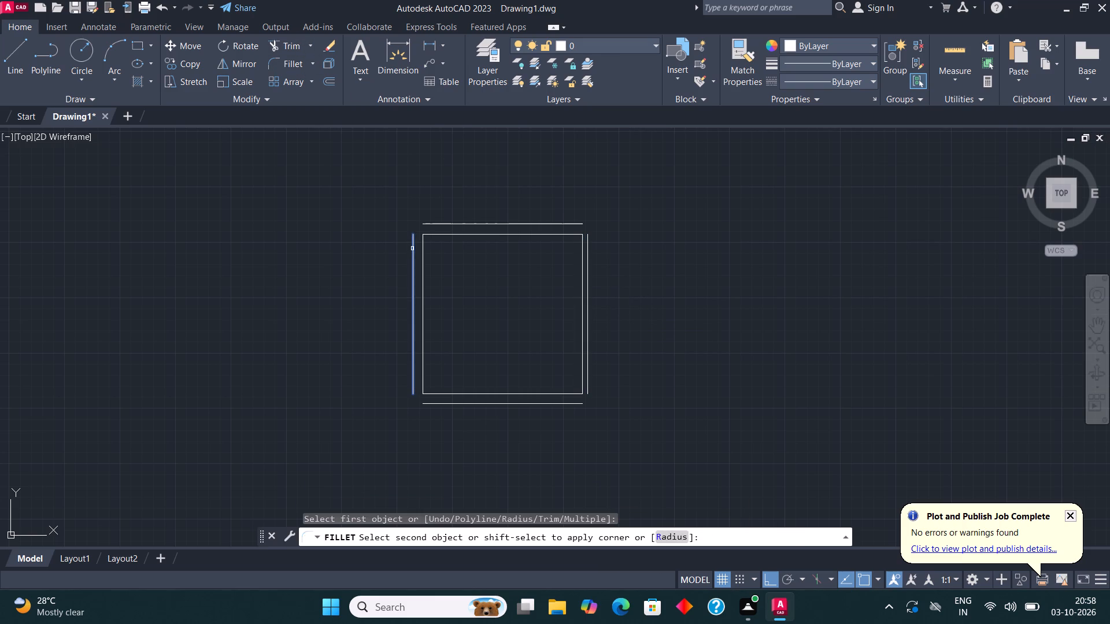
left_click(431, 225)
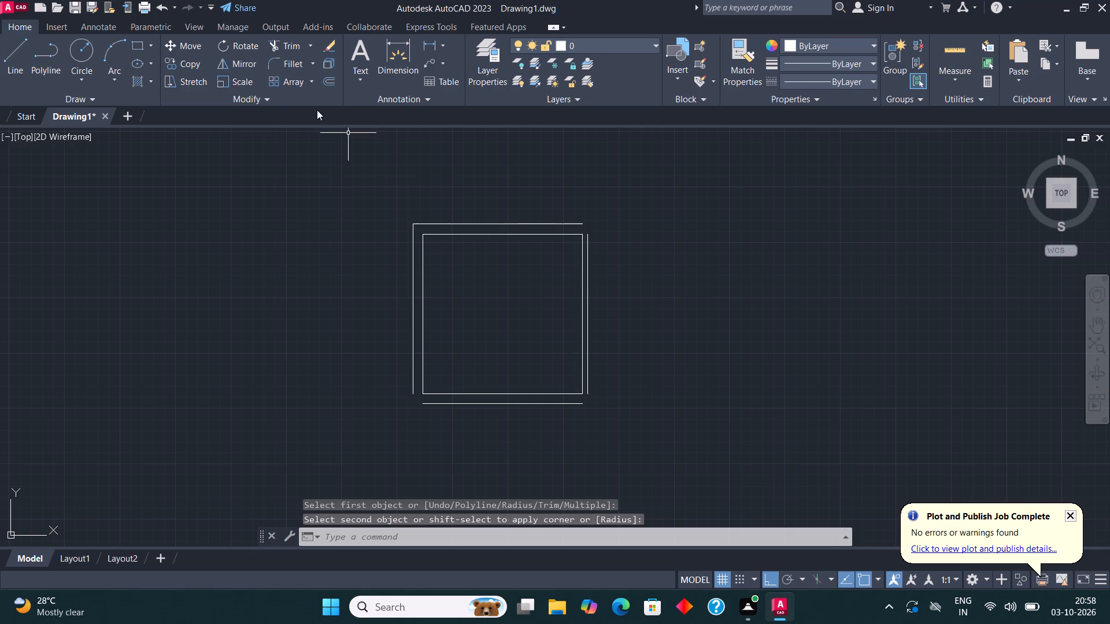
left_click(302, 64)
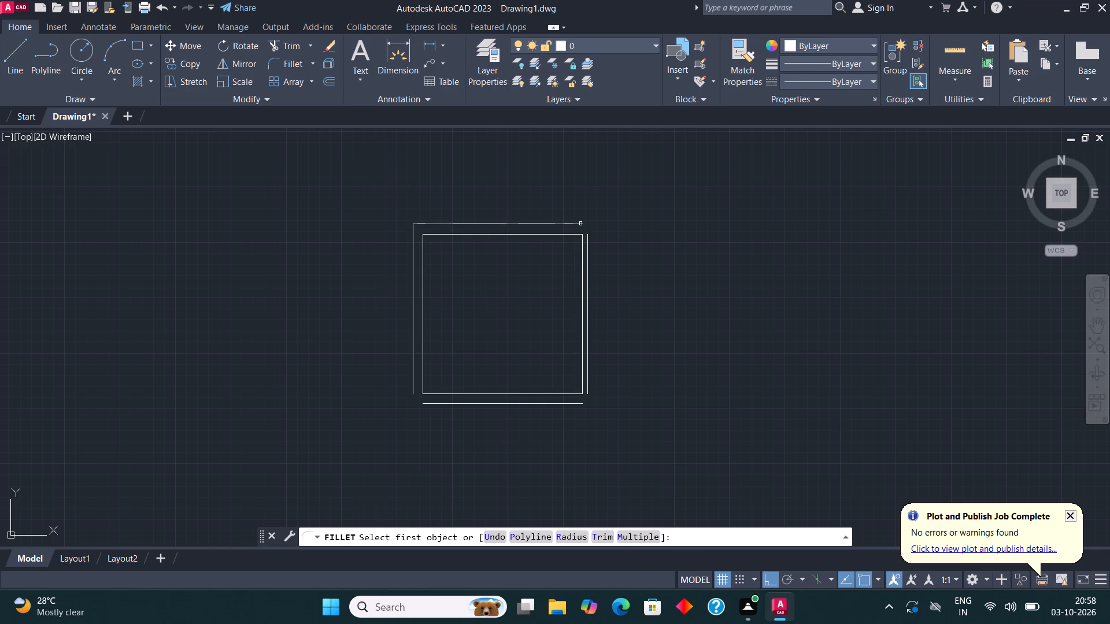
left_click(580, 224)
left_click(586, 247)
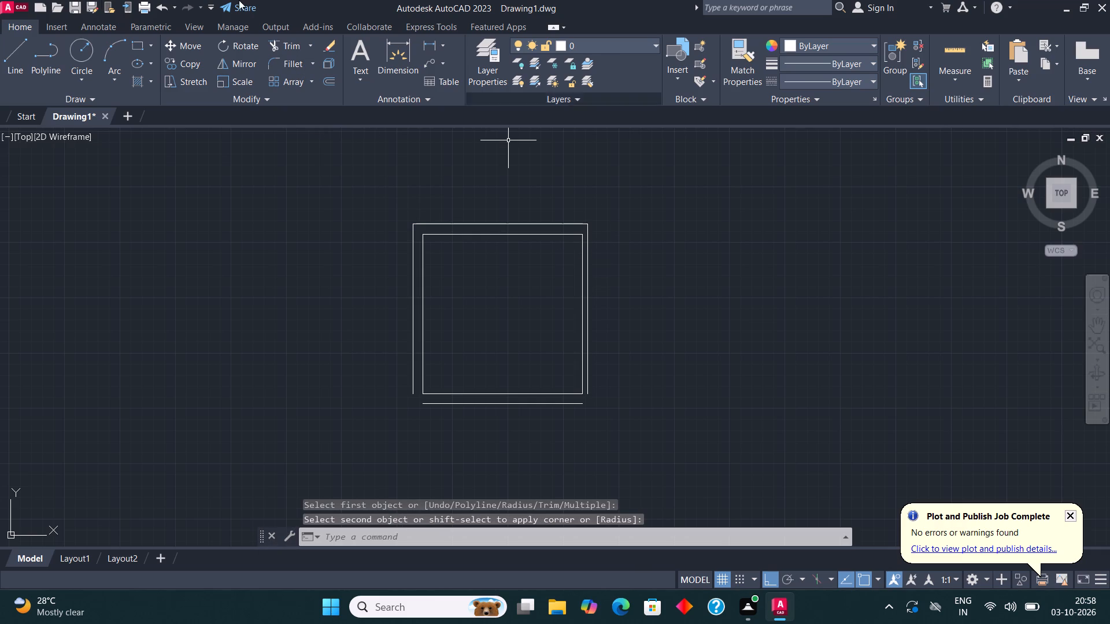
left_click(283, 64)
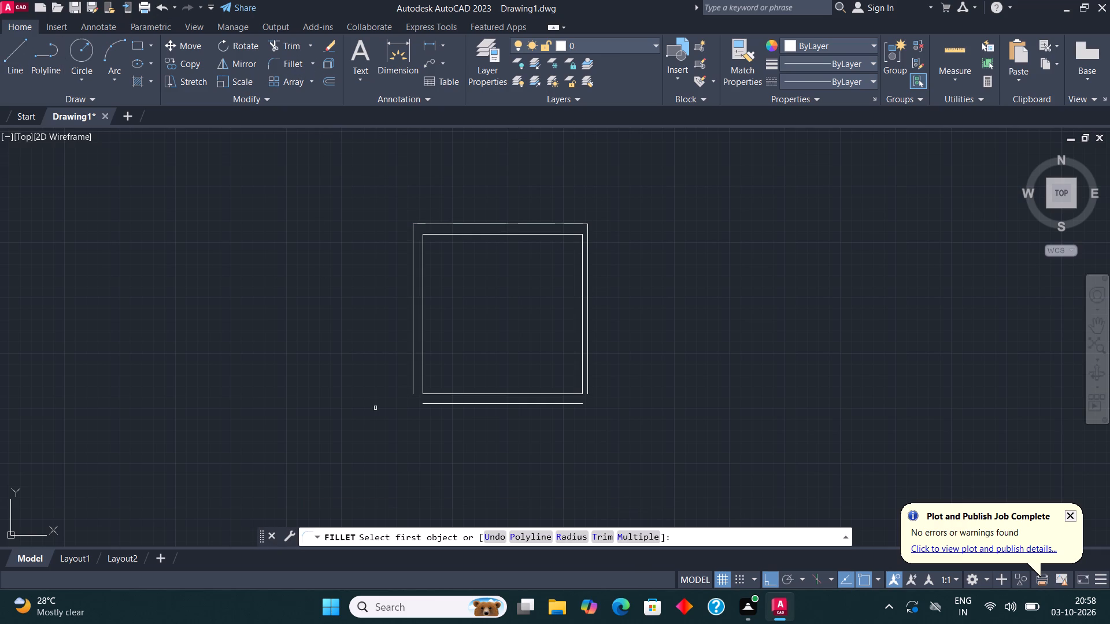
left_click(413, 366)
left_click(430, 405)
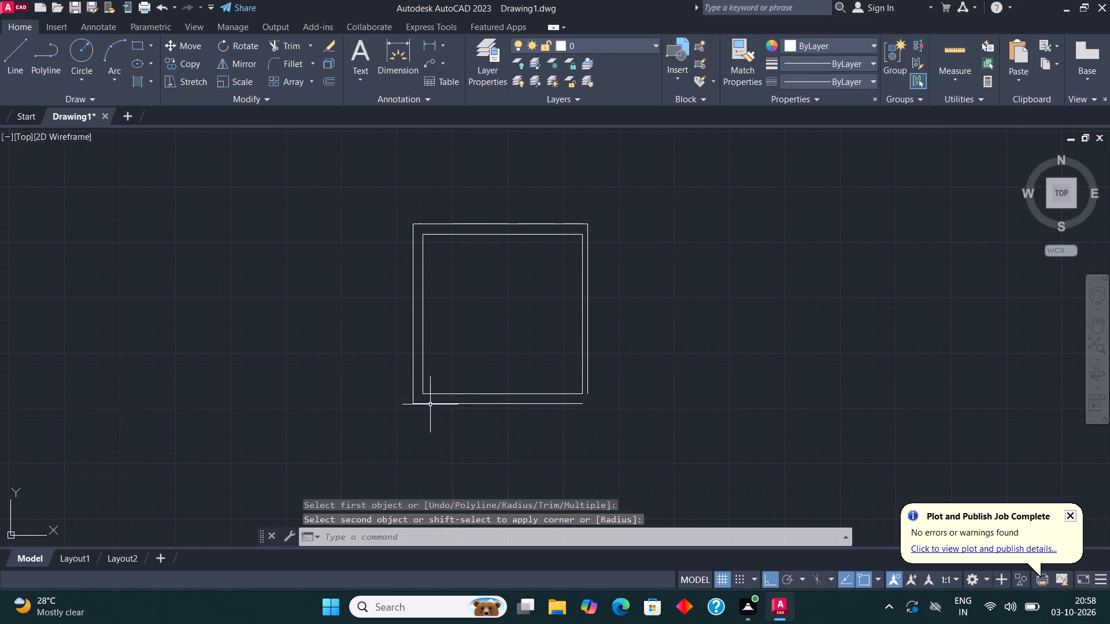
left_click(293, 69)
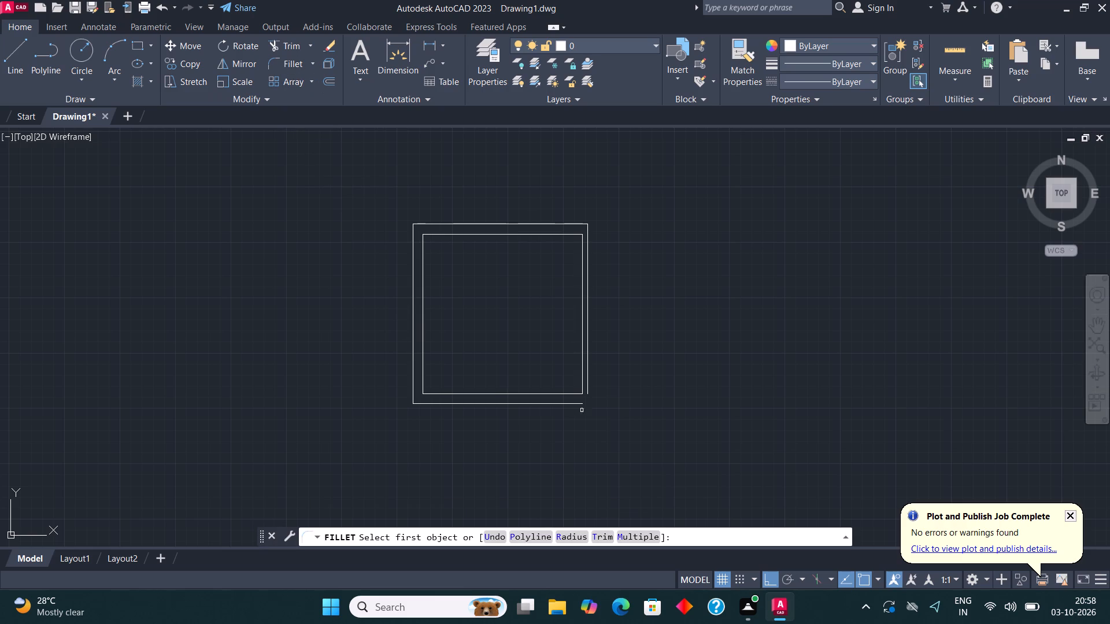
left_click(580, 403)
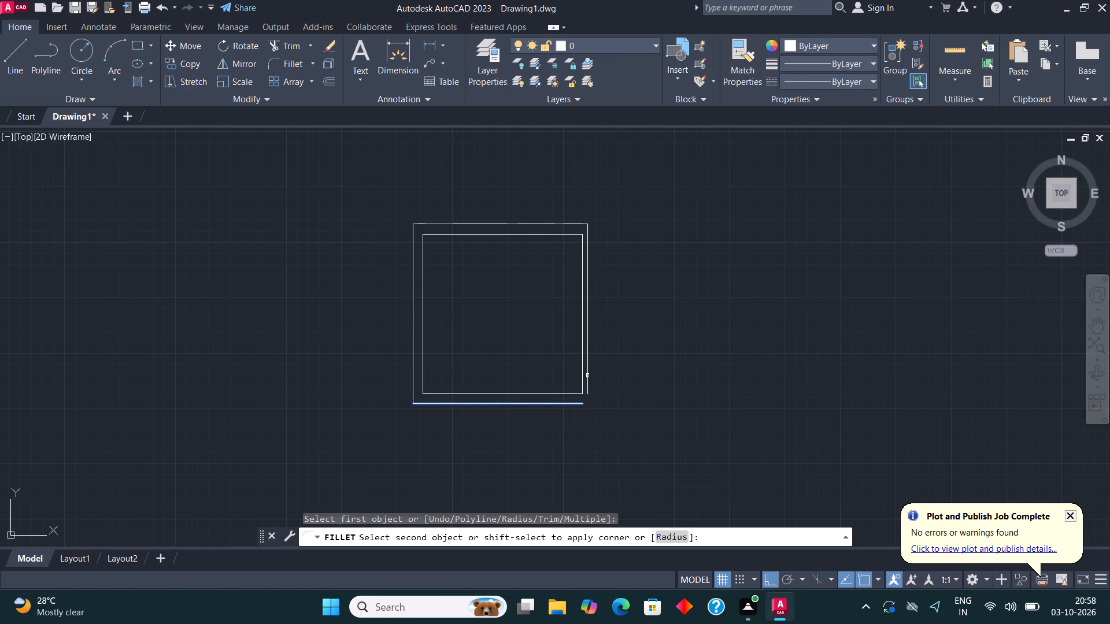
left_click(587, 374)
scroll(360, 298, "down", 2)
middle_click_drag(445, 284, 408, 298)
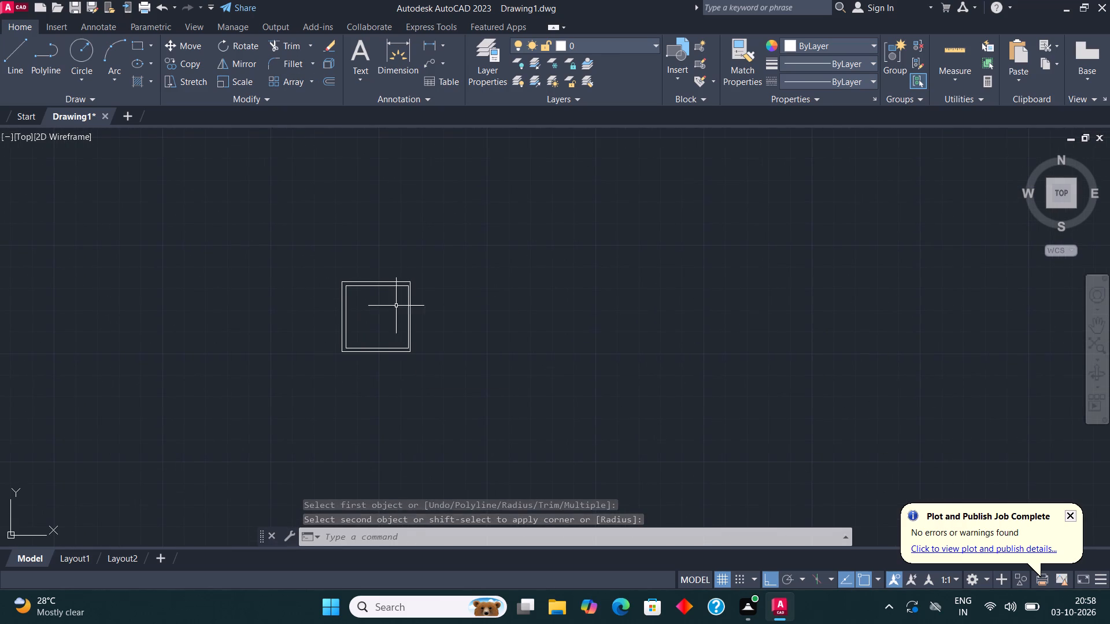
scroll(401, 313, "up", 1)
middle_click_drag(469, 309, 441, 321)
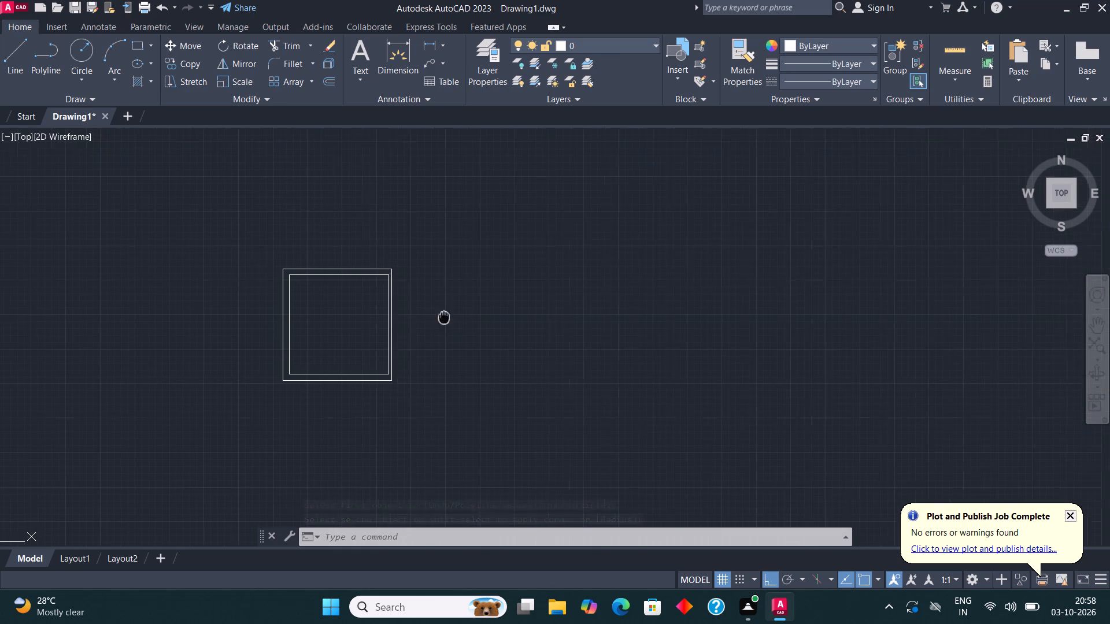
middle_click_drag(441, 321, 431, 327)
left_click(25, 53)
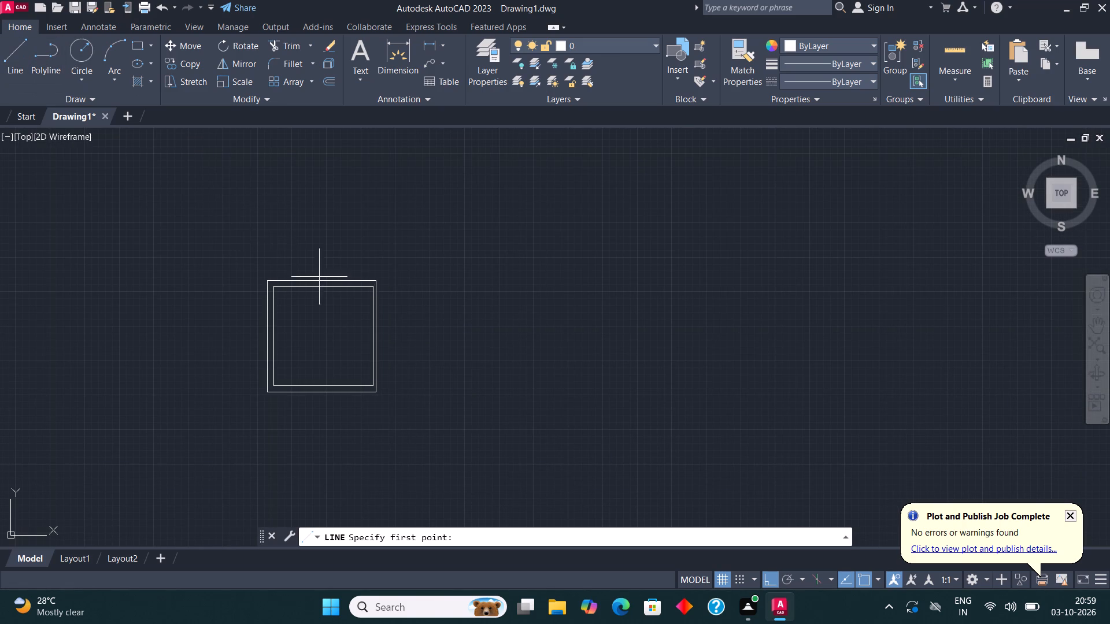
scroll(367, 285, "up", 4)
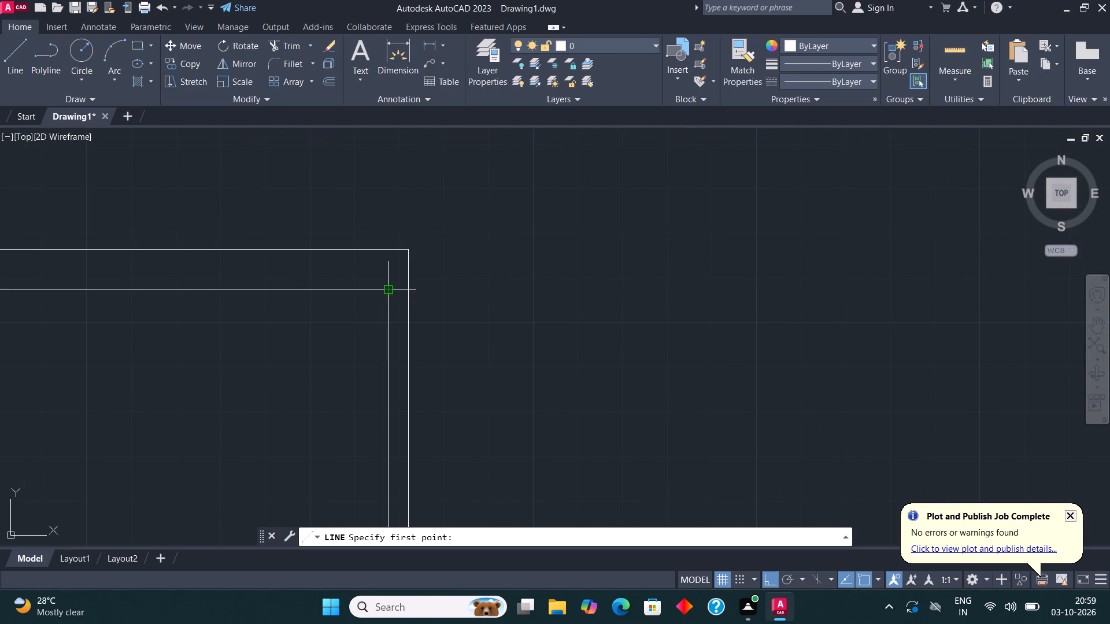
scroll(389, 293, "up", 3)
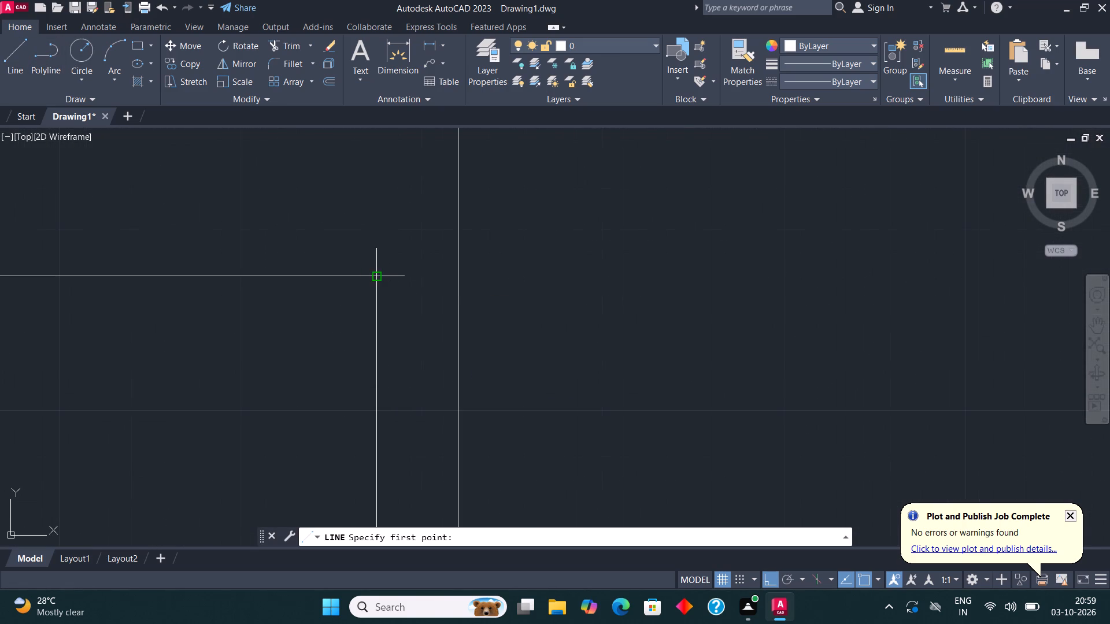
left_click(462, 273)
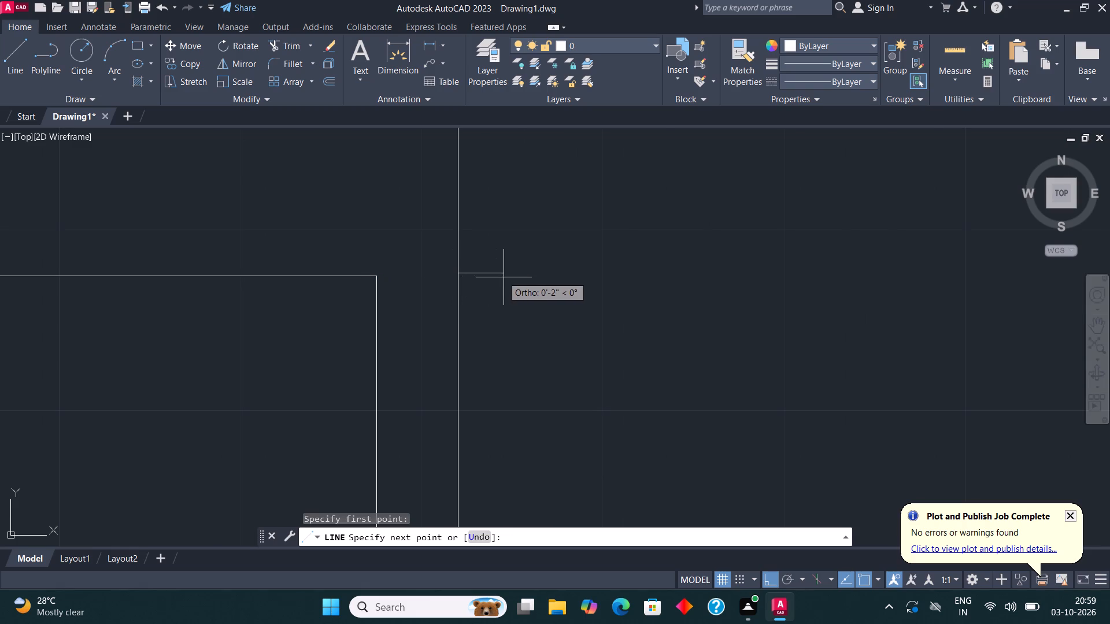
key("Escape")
Draw a line from the room's inner top-right corner across the wall, continuing 12' right, 12' down and 12' back to outline a second room.
left_click(5, 44)
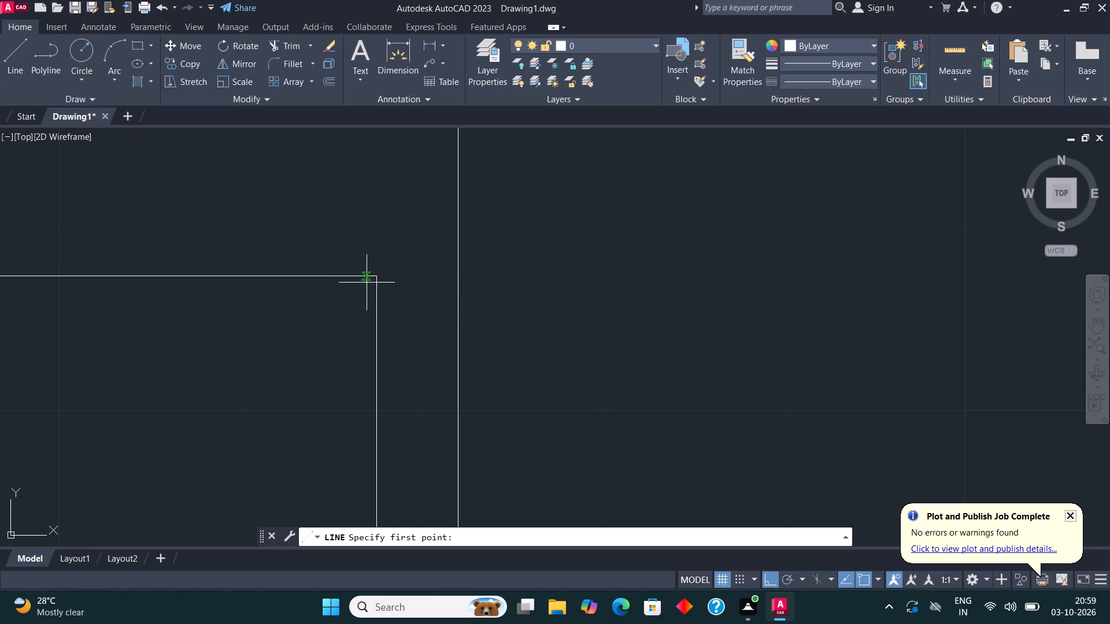
left_click(379, 276)
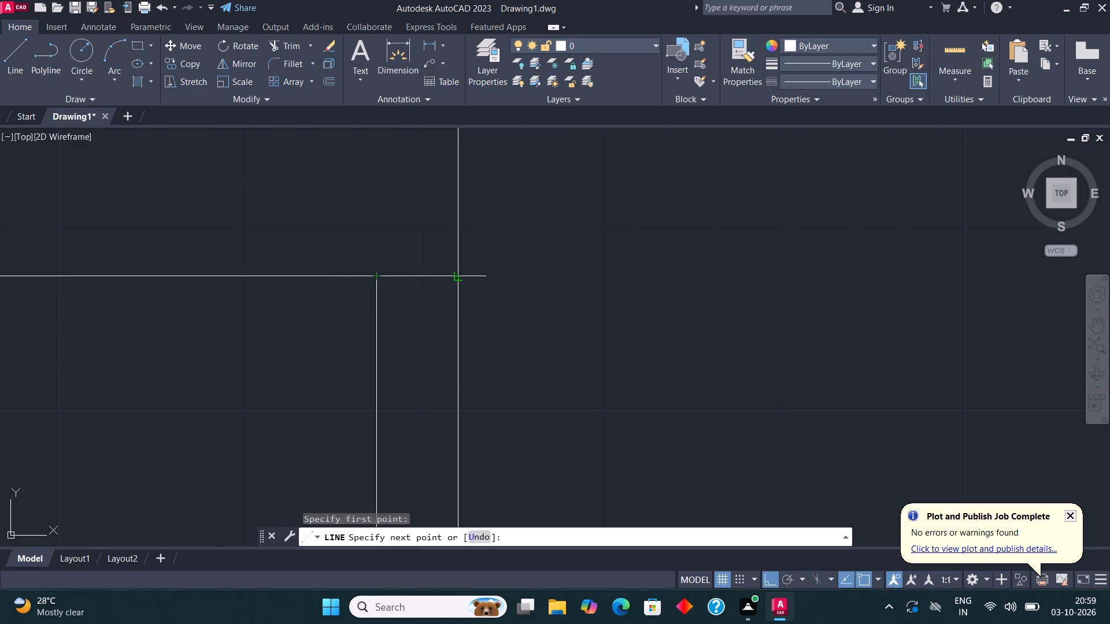
left_click(462, 280)
scroll(462, 280, "down", 1)
type("12'")
key("Return")
scroll(661, 287, "down", 5)
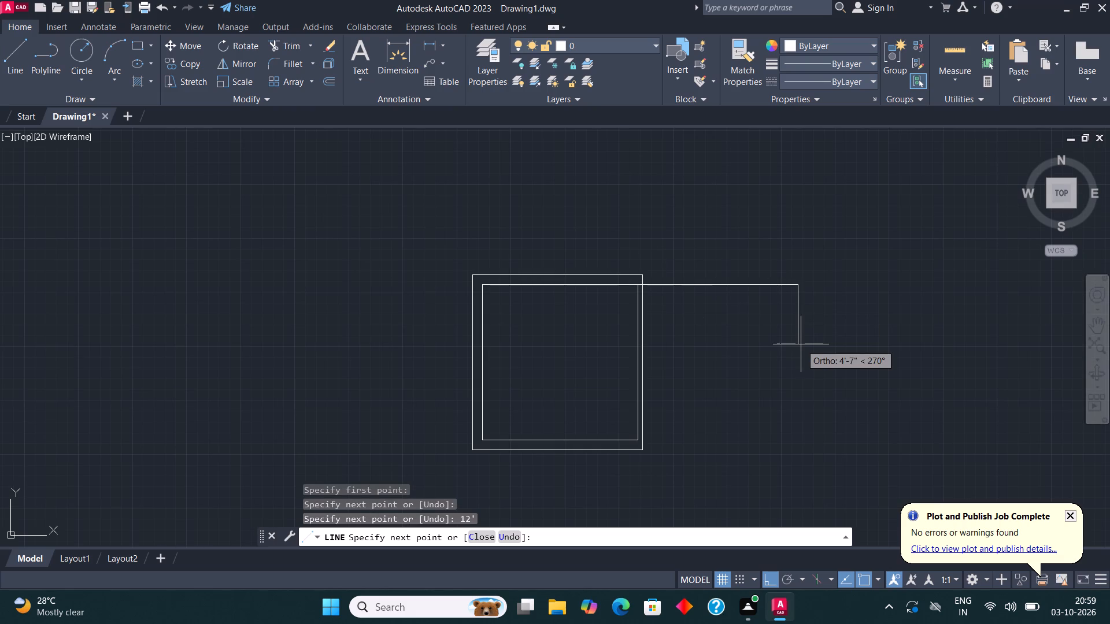
type("12'")
key("Return")
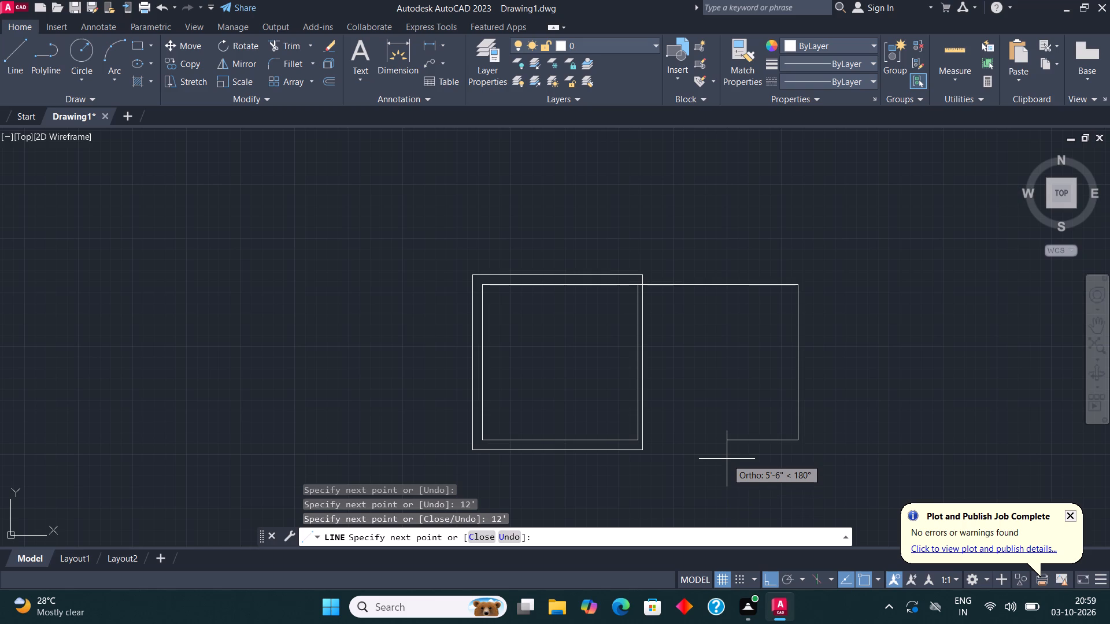
type("12'")
key("Return")
scroll(617, 440, "down", 3)
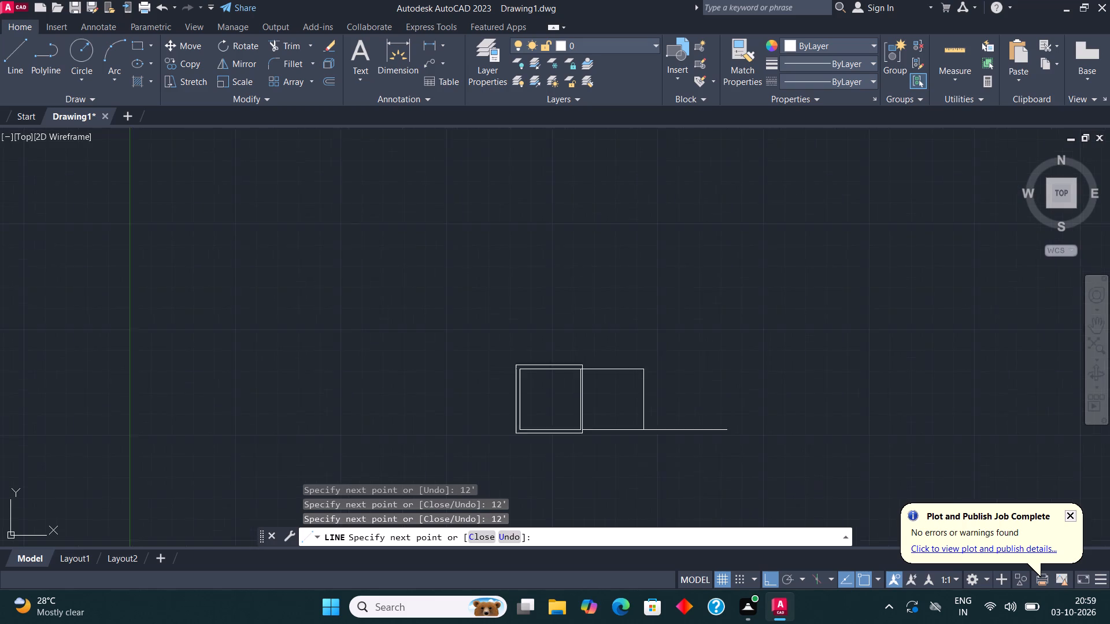
scroll(582, 425, "up", 4)
key("Escape")
Offset the second room's bottom, right and top sides 9" outward.
left_click(652, 428)
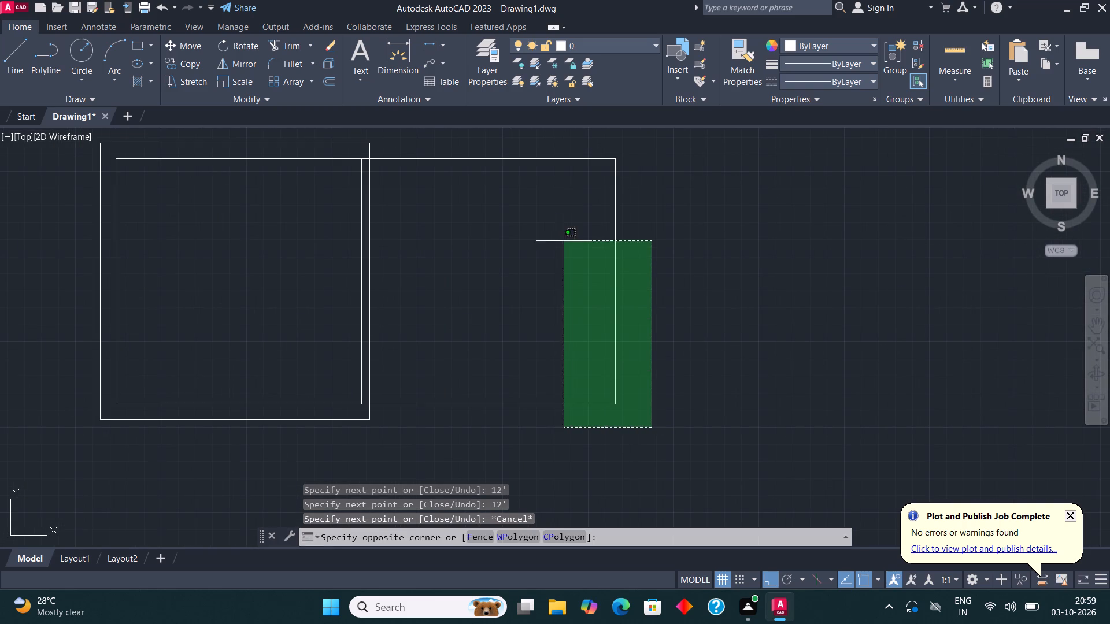
left_click(552, 150)
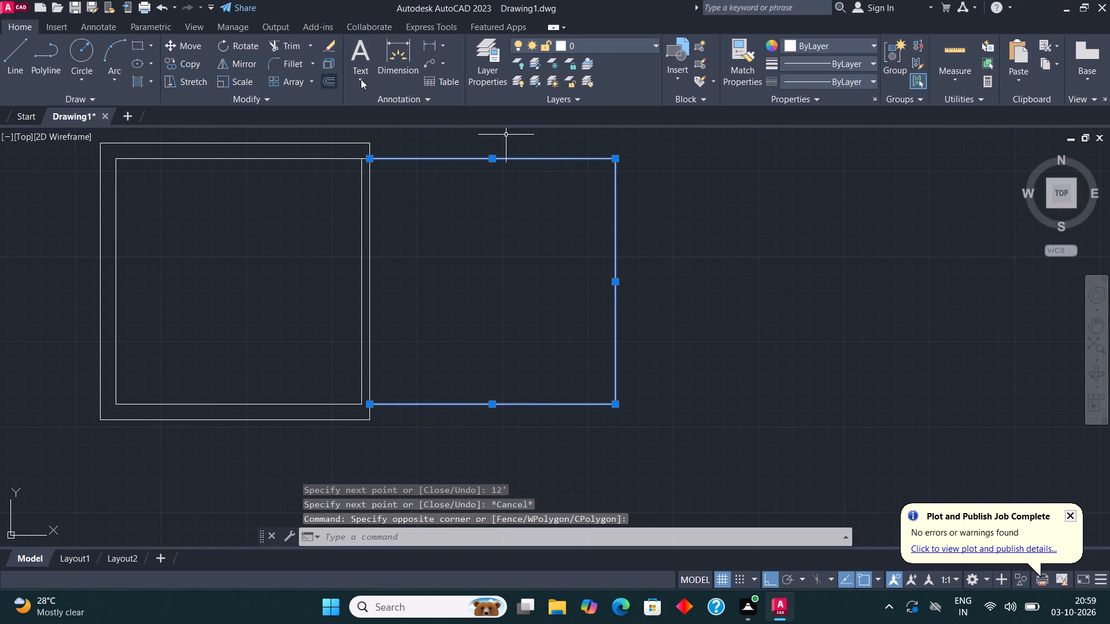
left_click(331, 81)
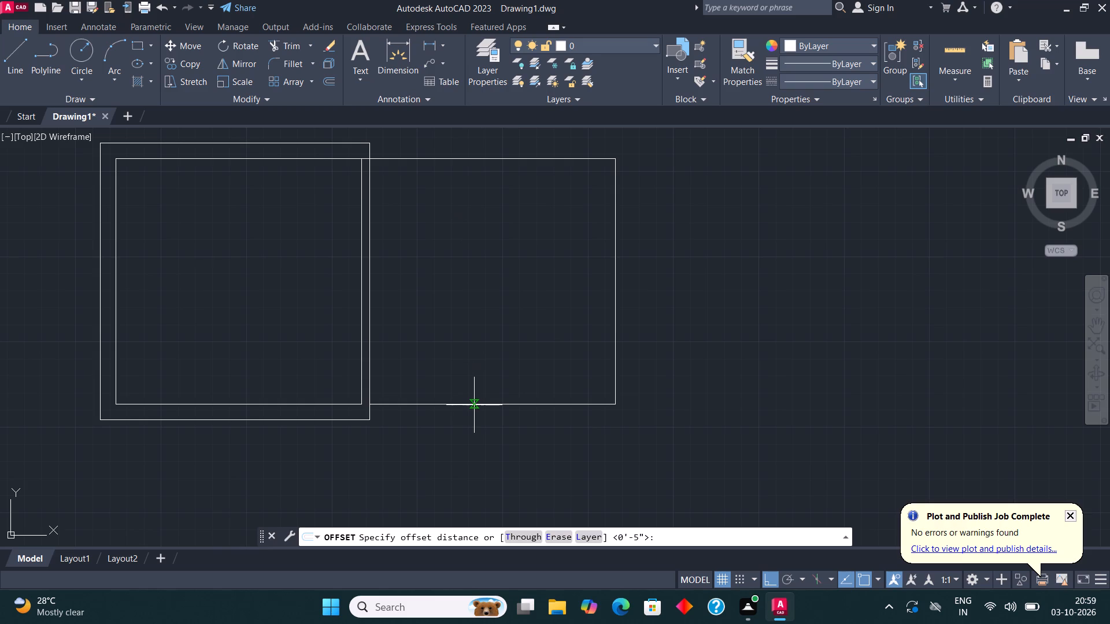
left_click(474, 405)
type("9\"")
key("Return")
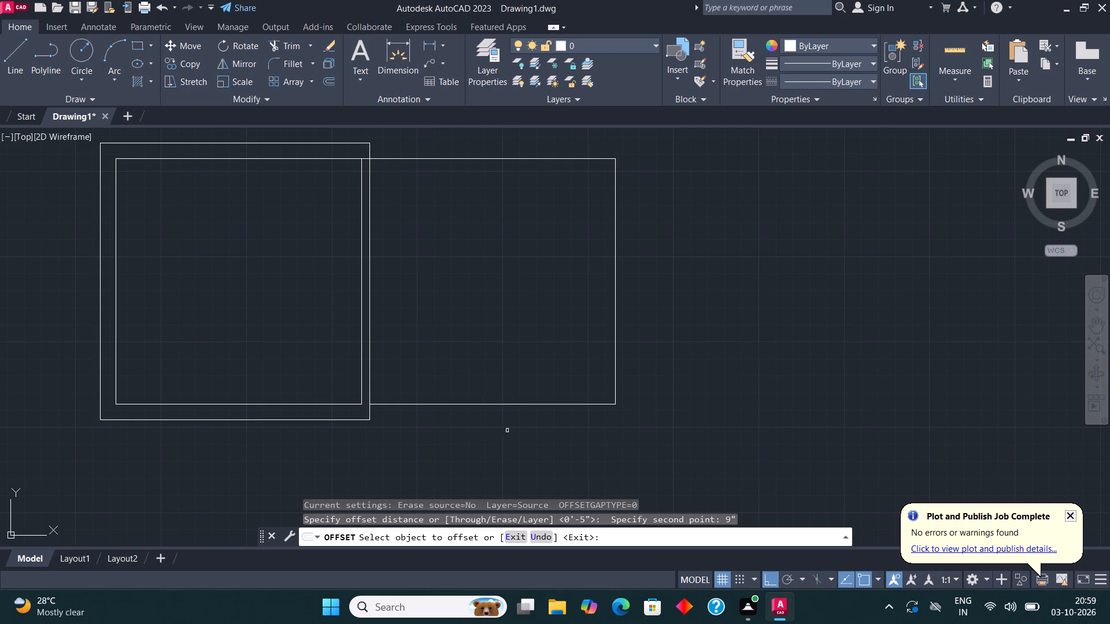
left_click(510, 404)
left_click(510, 438)
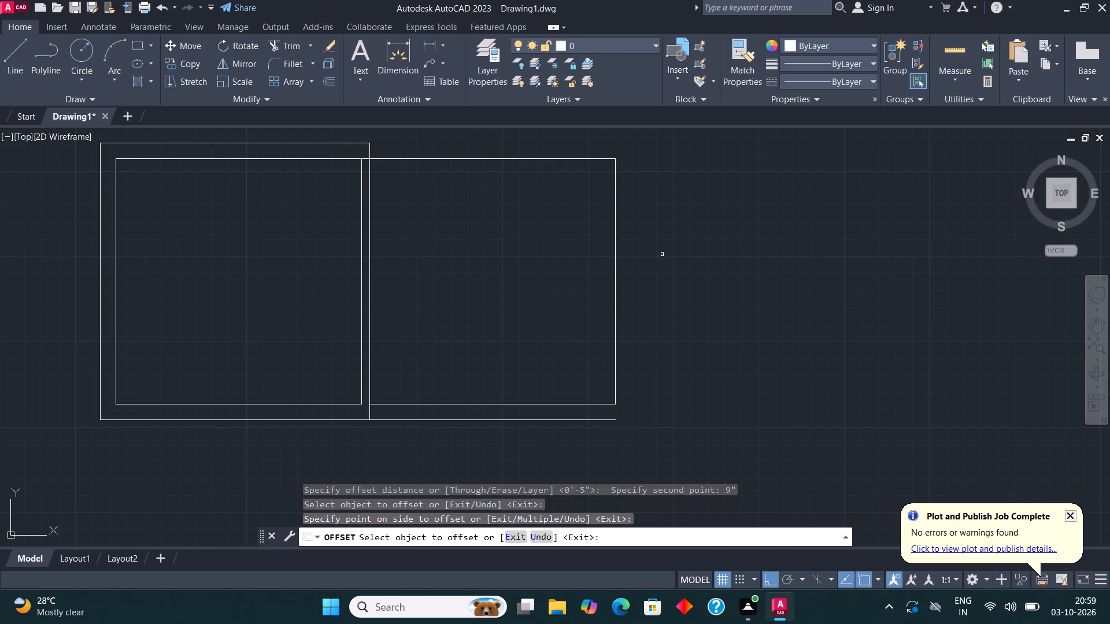
left_click(615, 320)
left_click(694, 336)
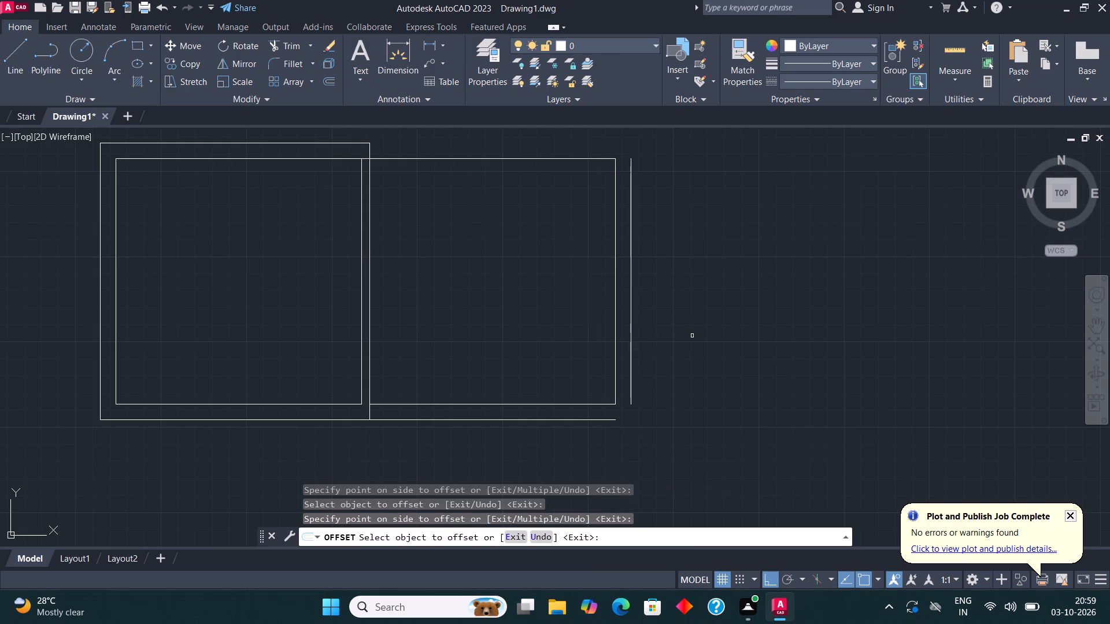
middle_click_drag(515, 225, 505, 341)
left_click(498, 277)
left_click(498, 245)
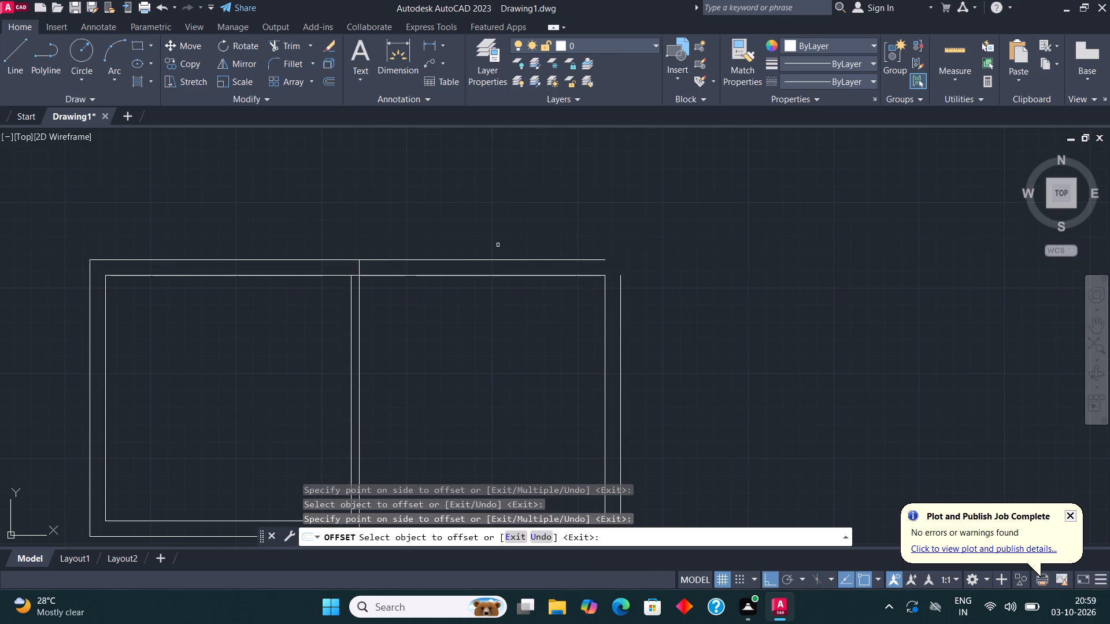
key("Escape")
Join the second room's outer offset lines at the top-right and bottom-right corners with Fillet.
left_click(288, 64)
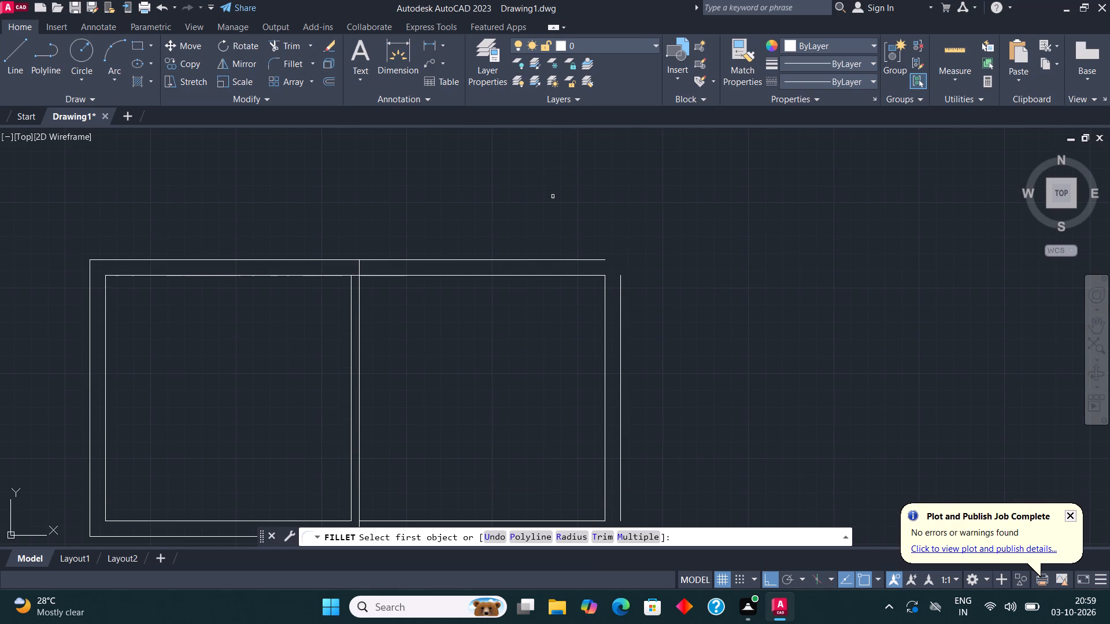
left_click(550, 261)
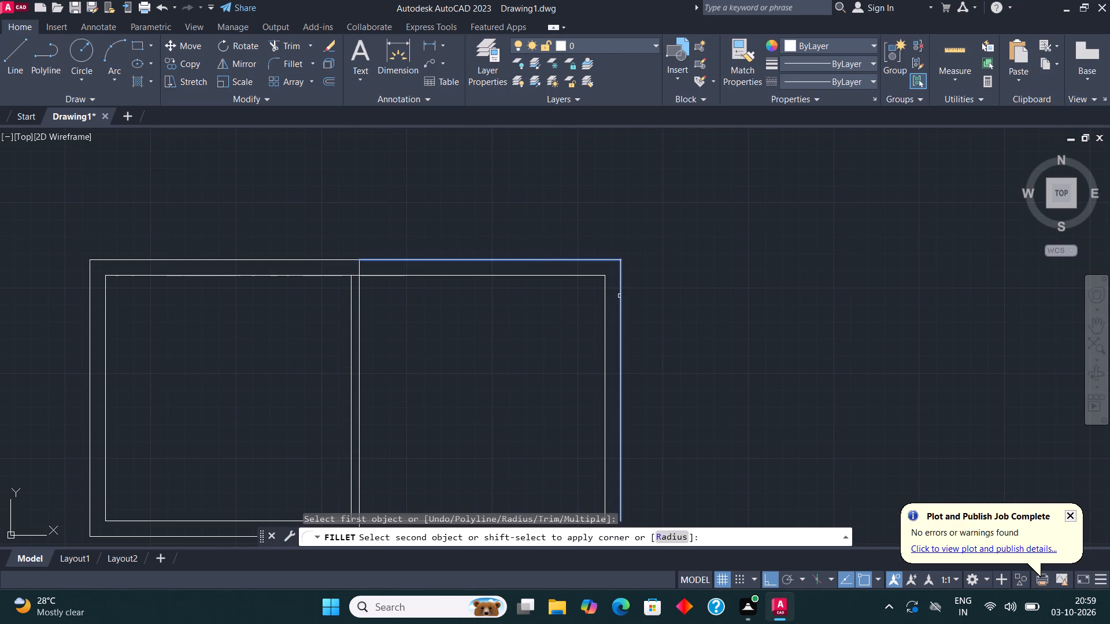
left_click(619, 298)
left_click(292, 61)
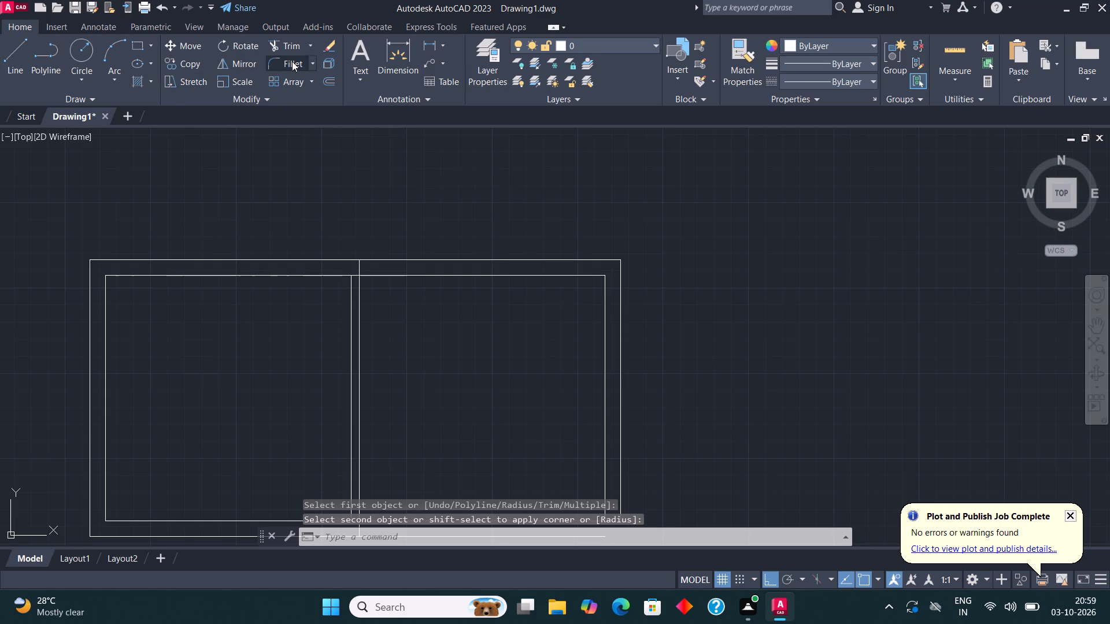
scroll(328, 102, "down", 1)
scroll(469, 205, "down", 2)
scroll(509, 330, "up", 3)
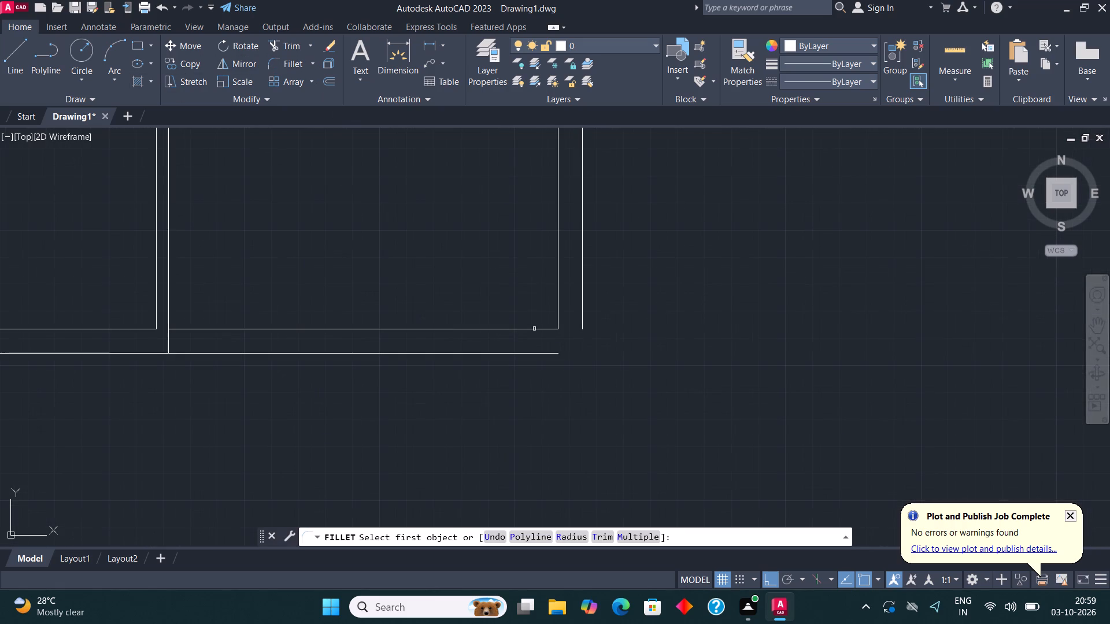
left_click(583, 307)
left_click(542, 352)
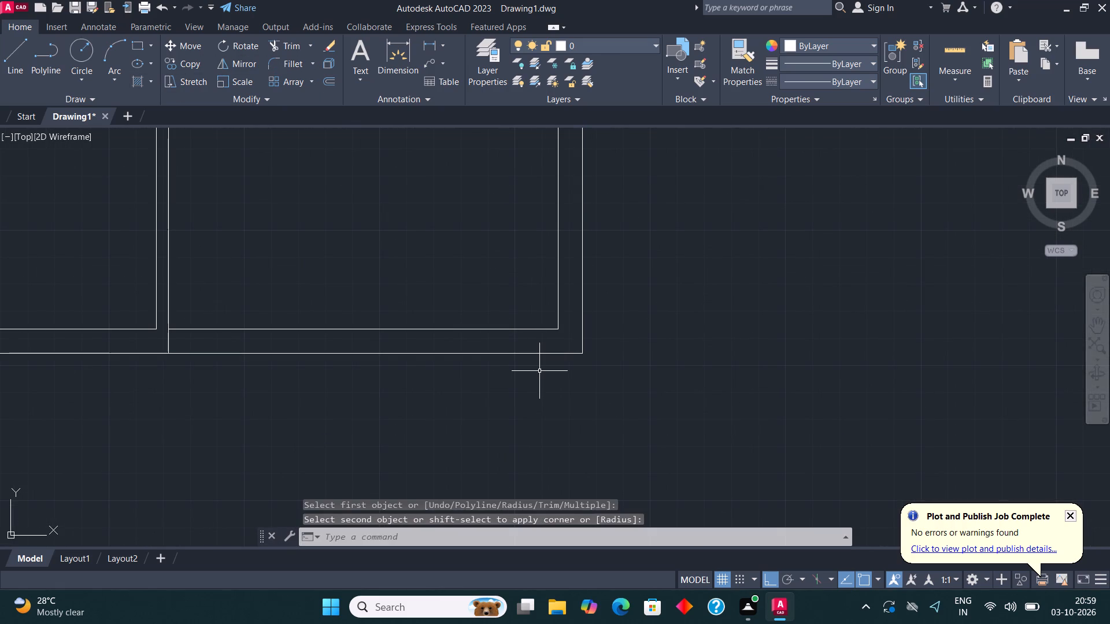
Draw a third room from the second room's outer right wall, level with its inner bottom edge: 10'7.5" right, 8'1.5" up, and back to the wall.
middle_click_drag(598, 337, 424, 336)
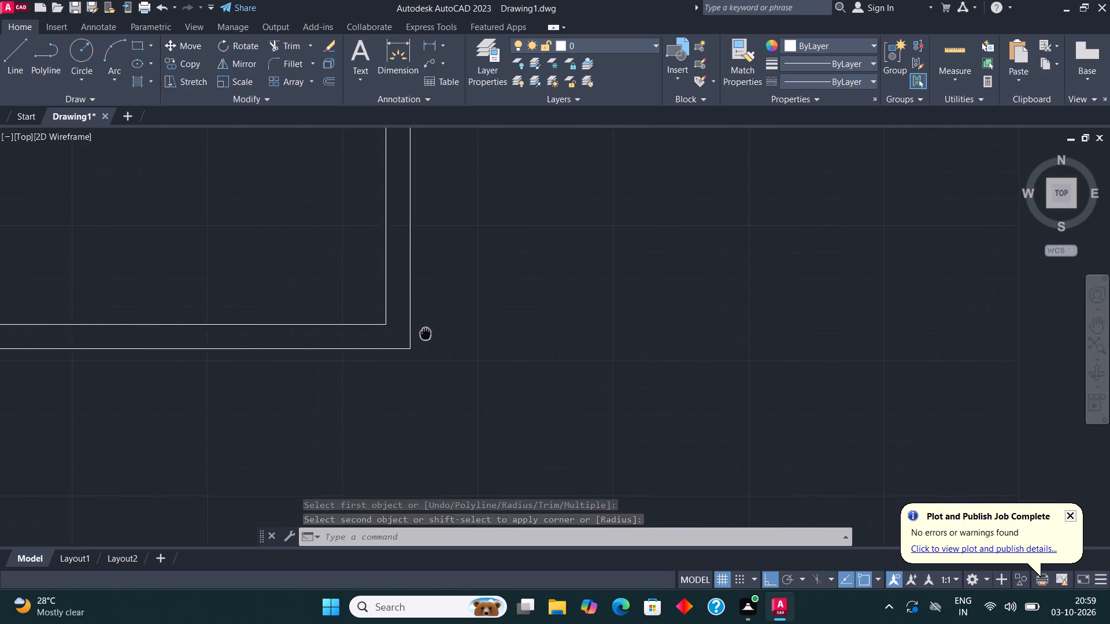
middle_click_drag(424, 336, 418, 350)
left_click(14, 44)
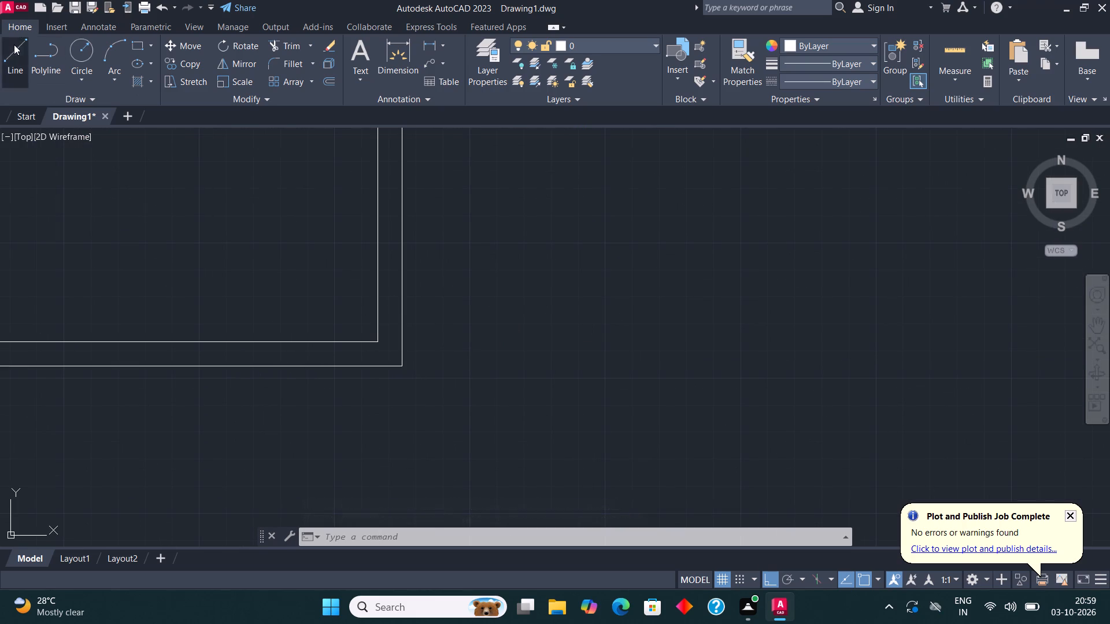
scroll(345, 343, "up", 1)
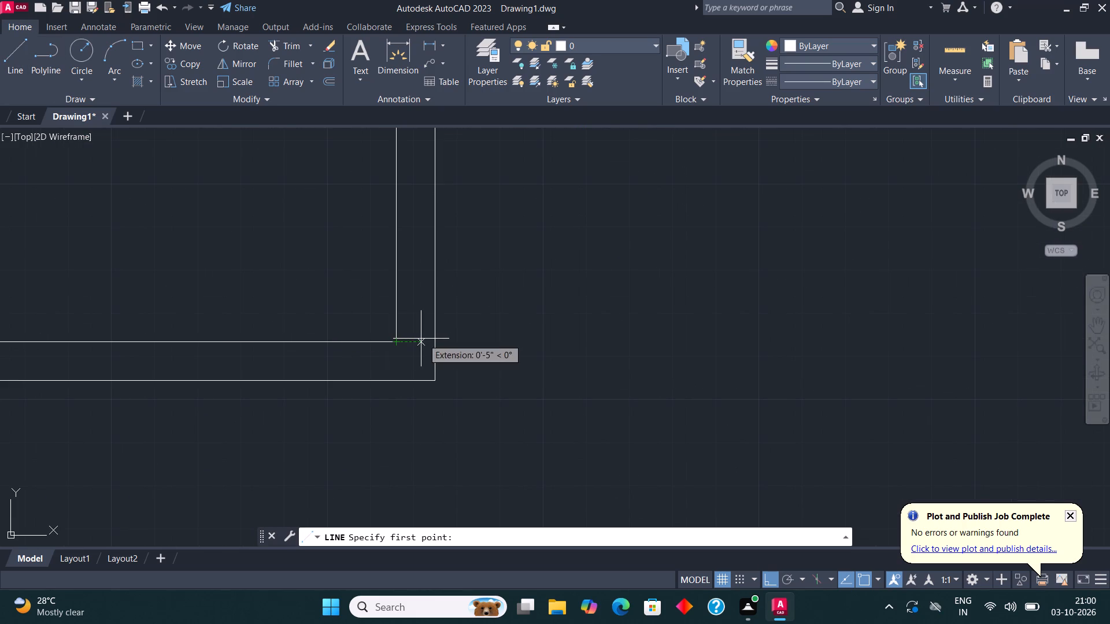
left_click(434, 340)
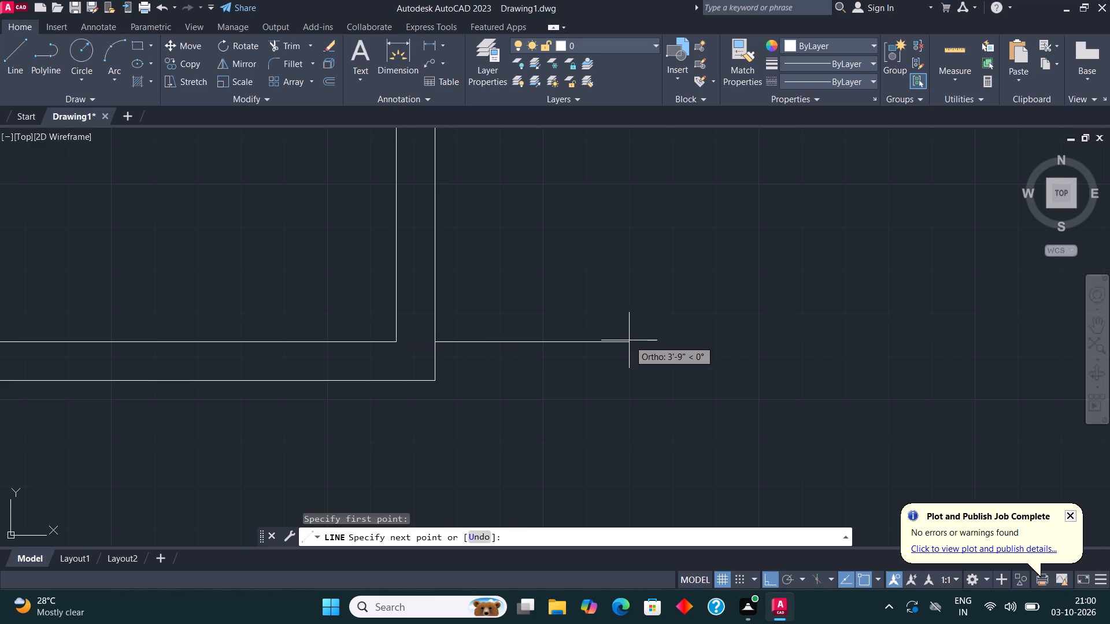
type("10'7.5\"")
key("Return")
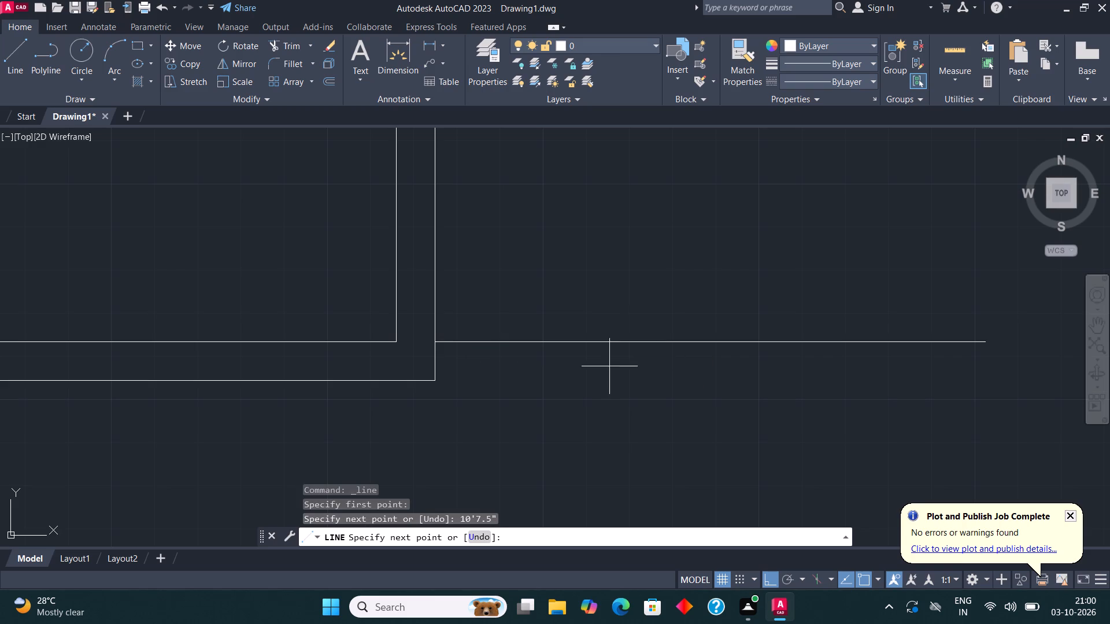
scroll(605, 372, "down", 2)
scroll(733, 284, "up", 1)
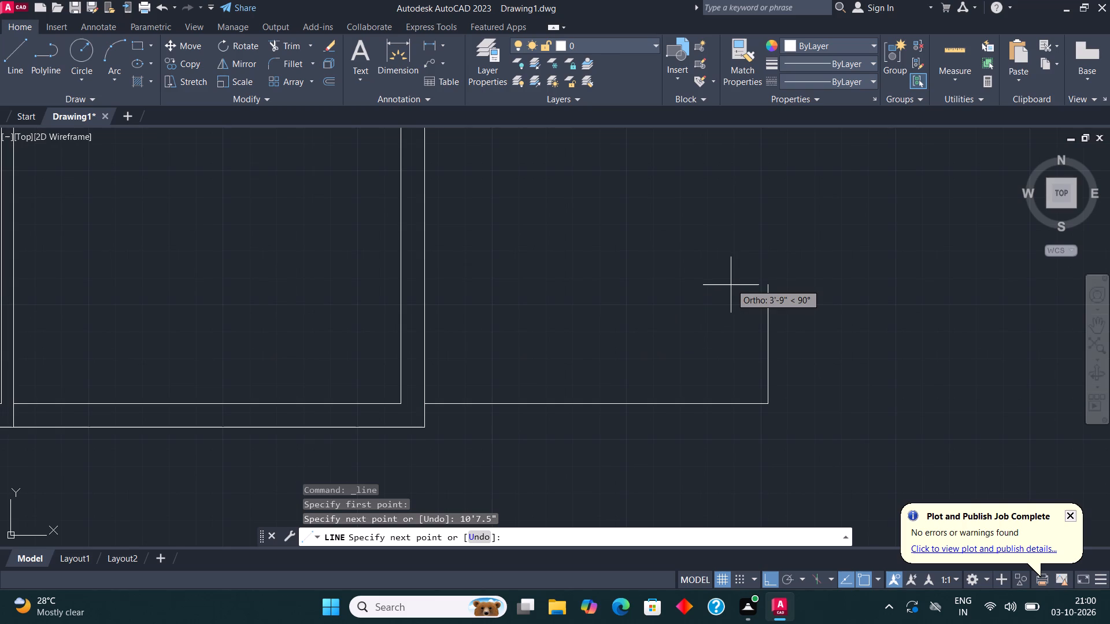
type("8'1.5\"")
key("Return")
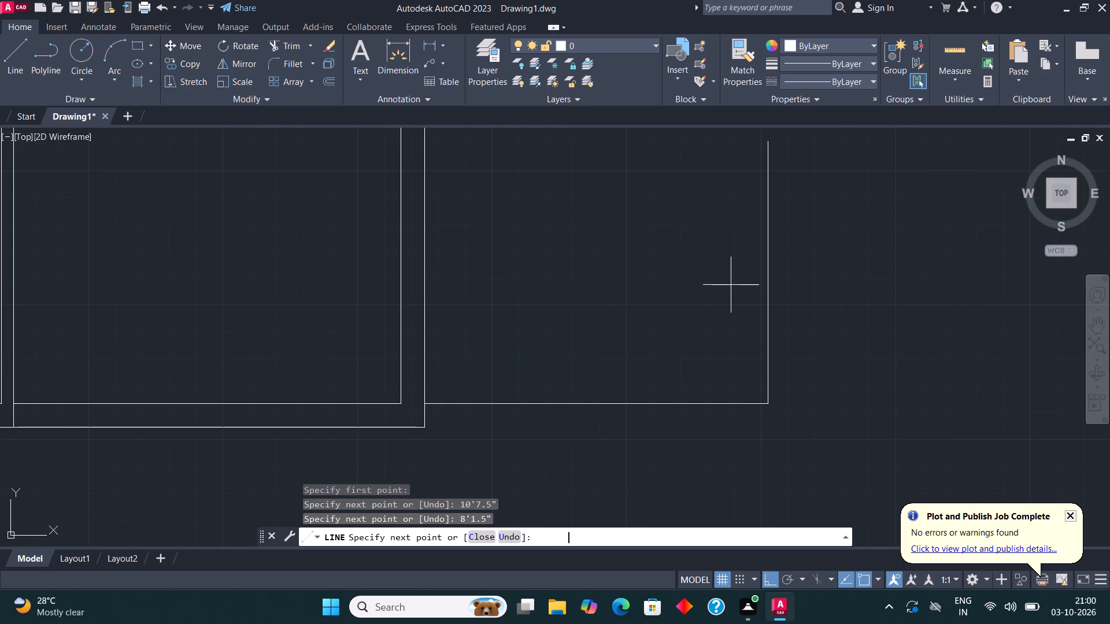
scroll(730, 294, "down", 3)
scroll(724, 247, "up", 2)
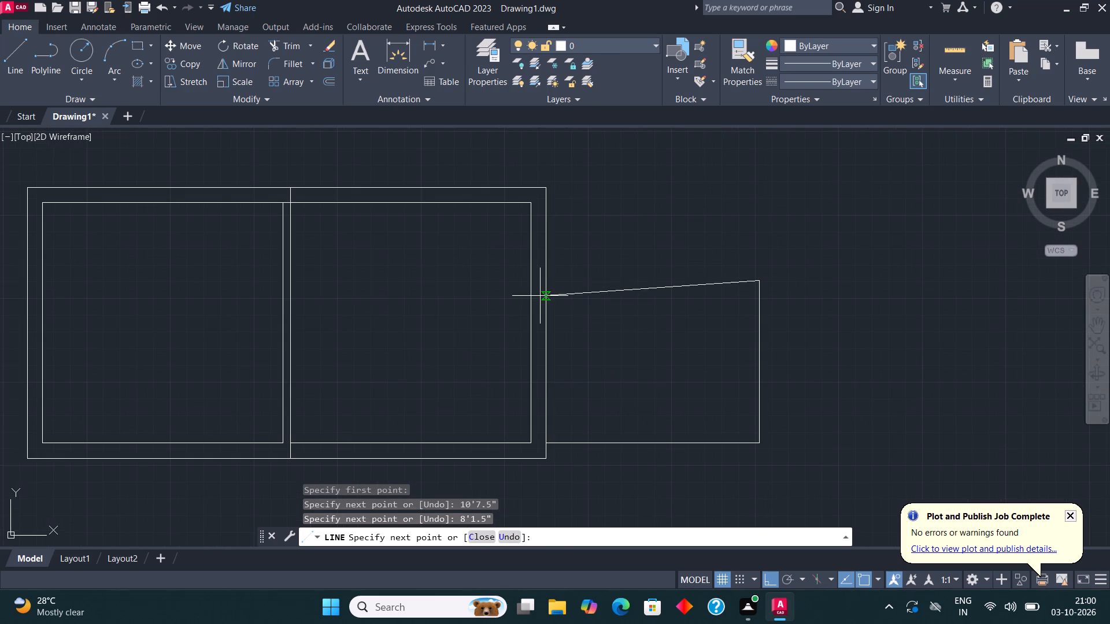
left_click(543, 283)
key("Escape")
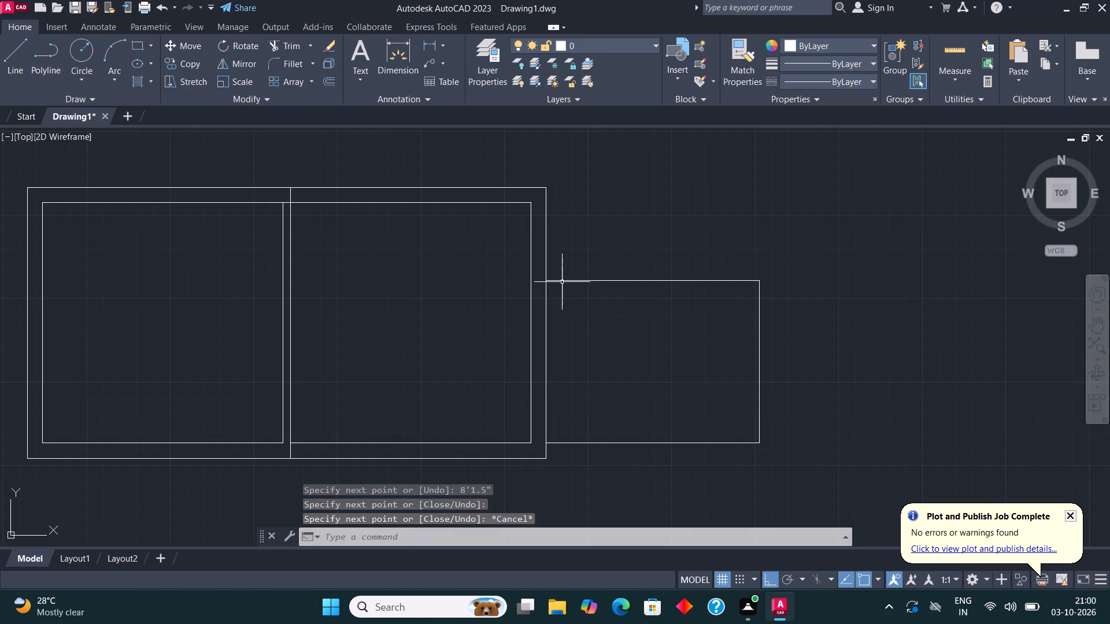
Offset the third room's bottom and right sides 9" outward.
scroll(504, 246, "down", 2)
scroll(660, 314, "up", 2)
left_click(537, 380)
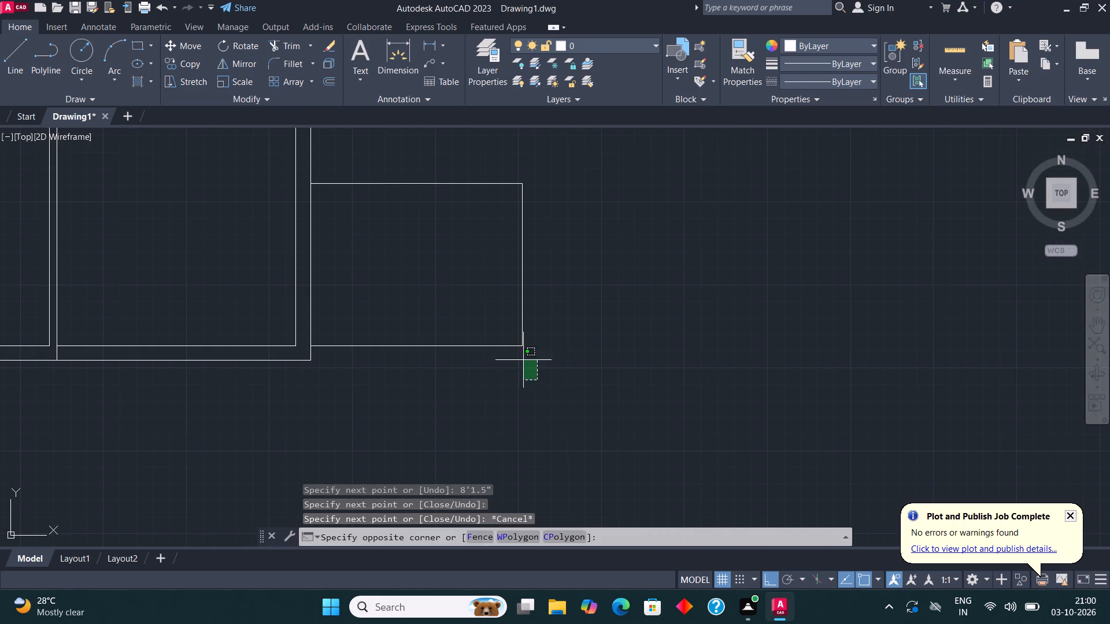
left_click(489, 330)
left_click(327, 77)
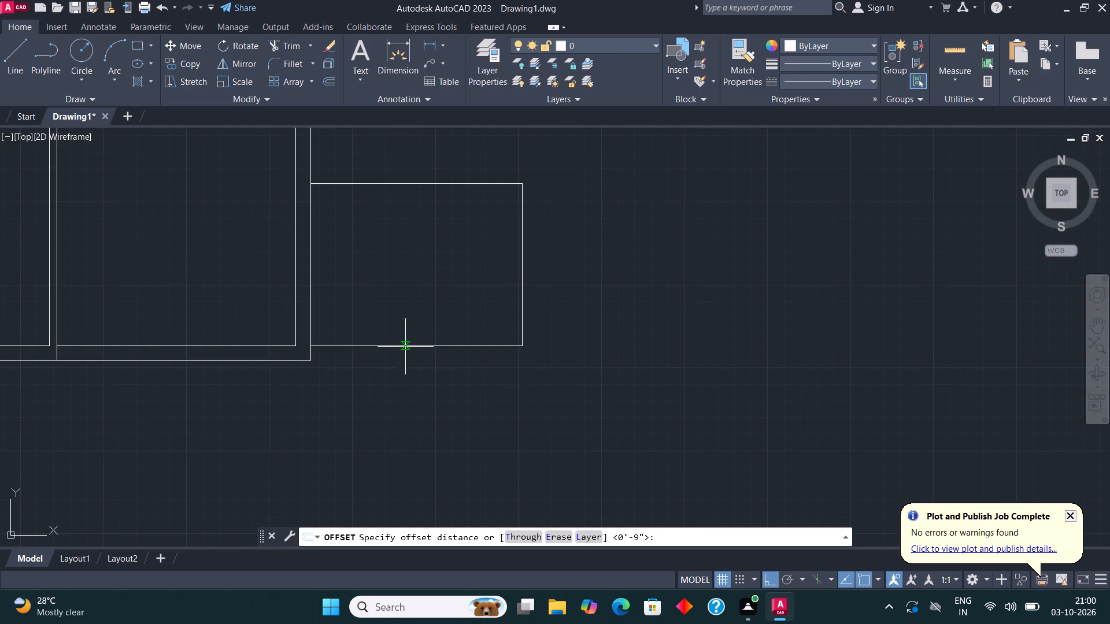
left_click(405, 345)
type("9\"")
key("Return")
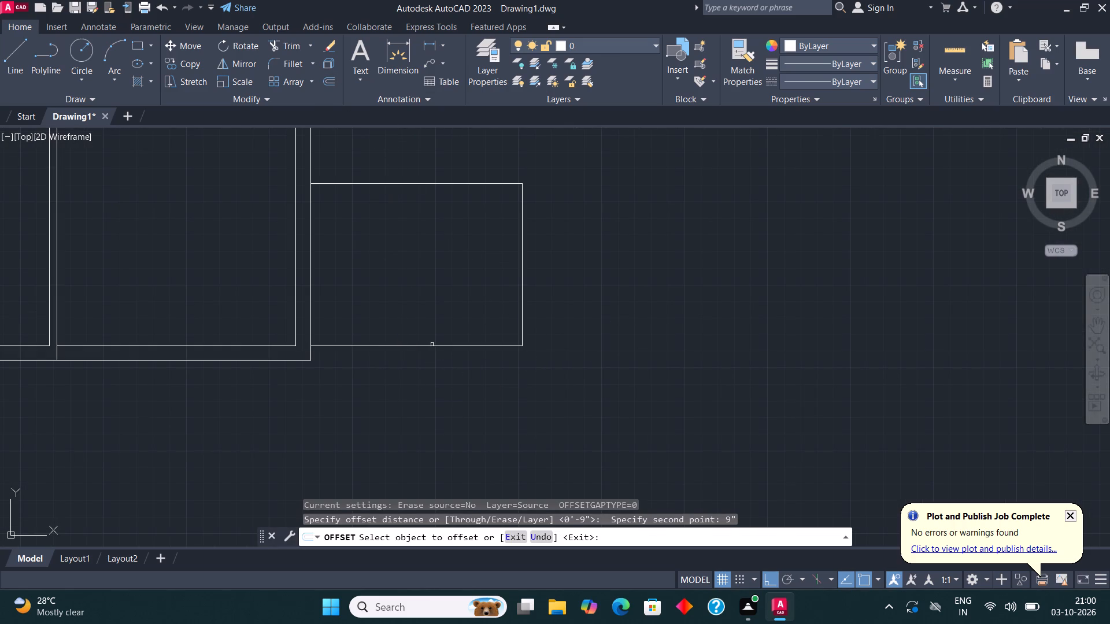
left_click(432, 344)
left_click(439, 363)
left_click(521, 296)
left_click(560, 296)
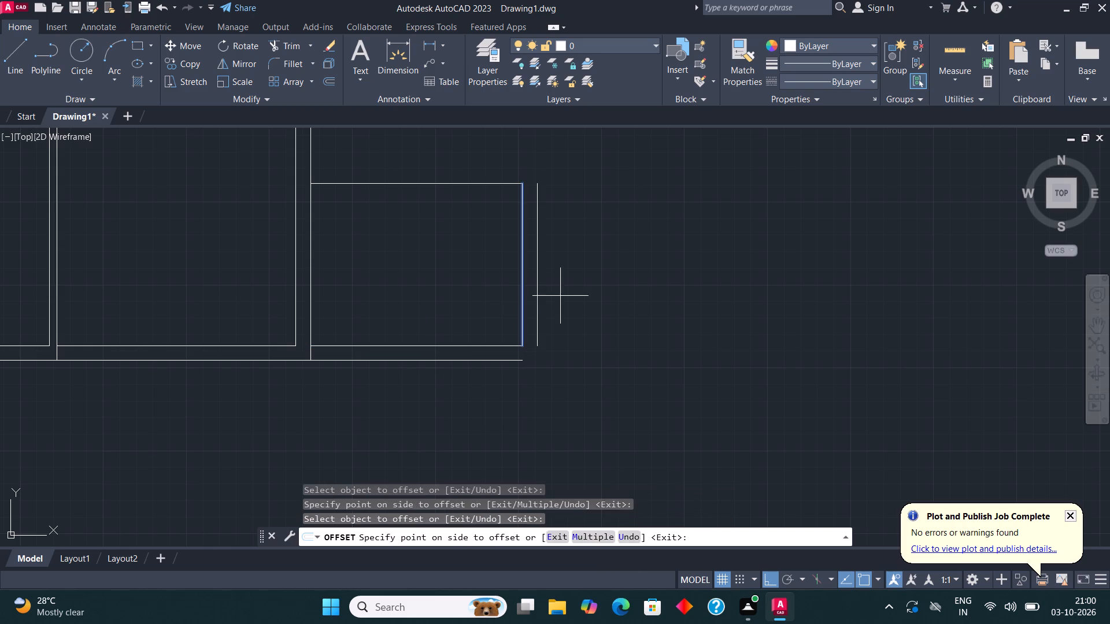
key("Escape")
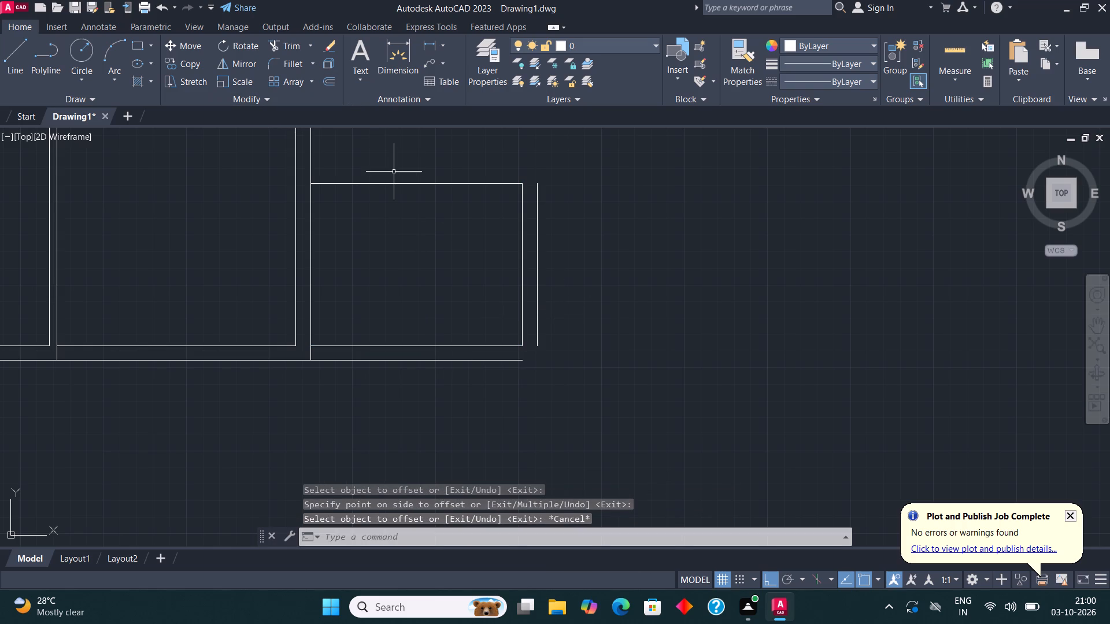
Offset the third room's top side 4.5" outward.
left_click(399, 186)
middle_click_drag(405, 242, 403, 289)
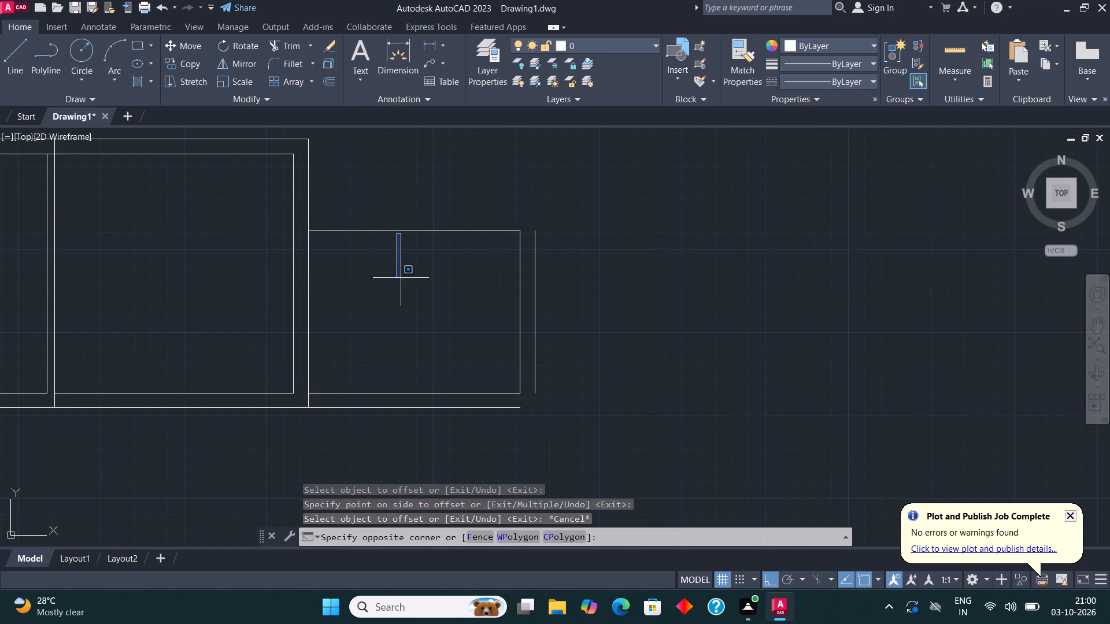
left_click(369, 202)
left_click(331, 81)
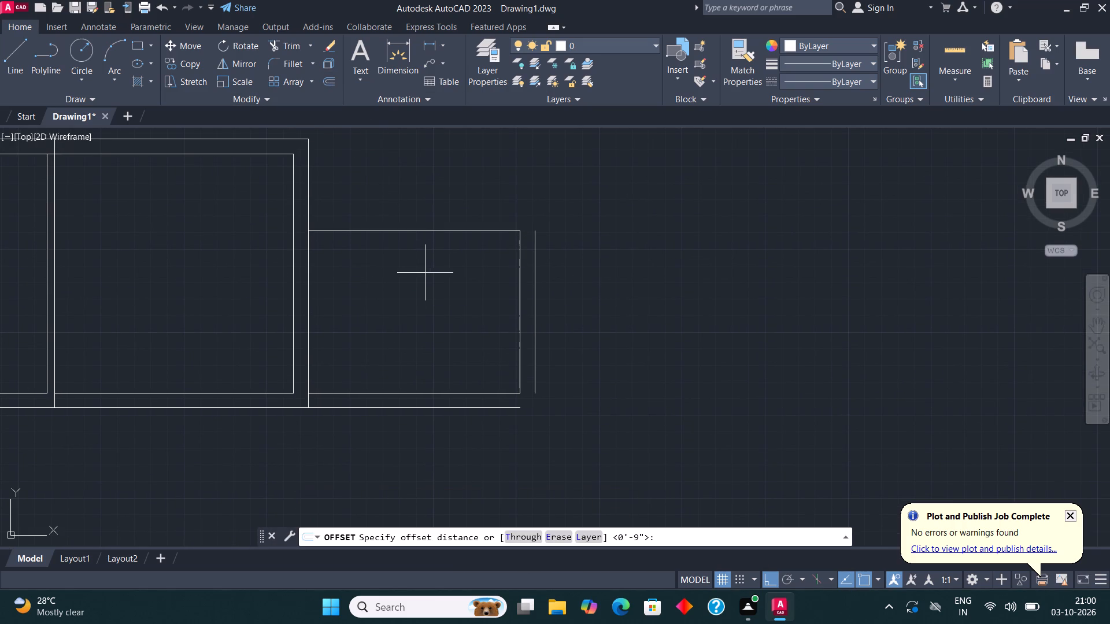
left_click(412, 235)
type("4.5\"")
key("Return")
left_click(411, 194)
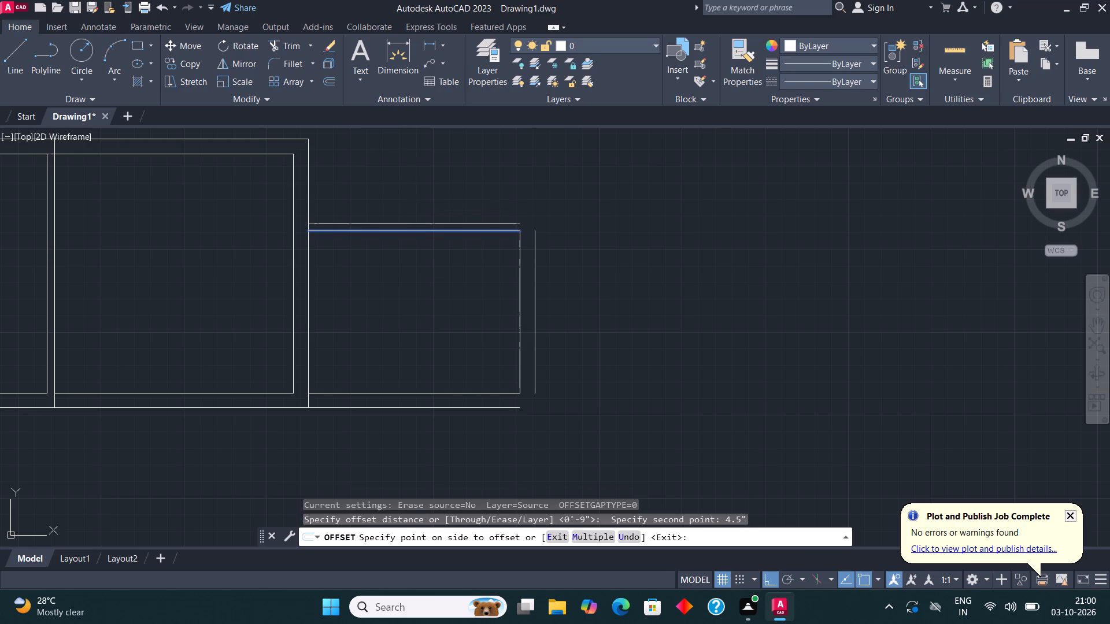
key("Escape")
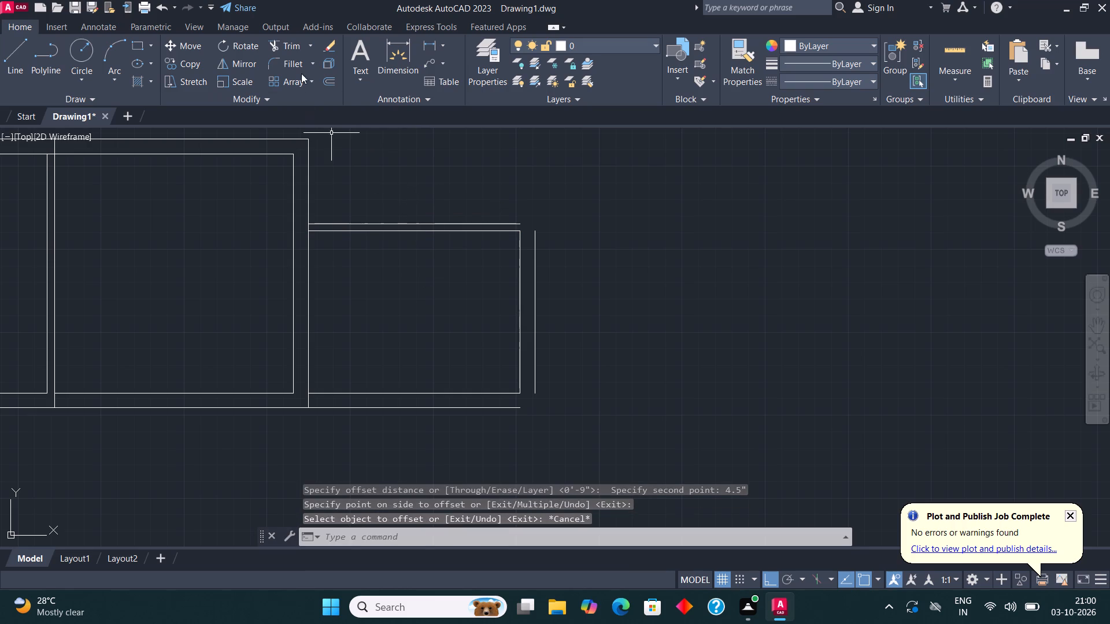
Join the third room's outer offset lines at the top-right and bottom-right corners with Fillet.
left_click(298, 64)
left_click(502, 223)
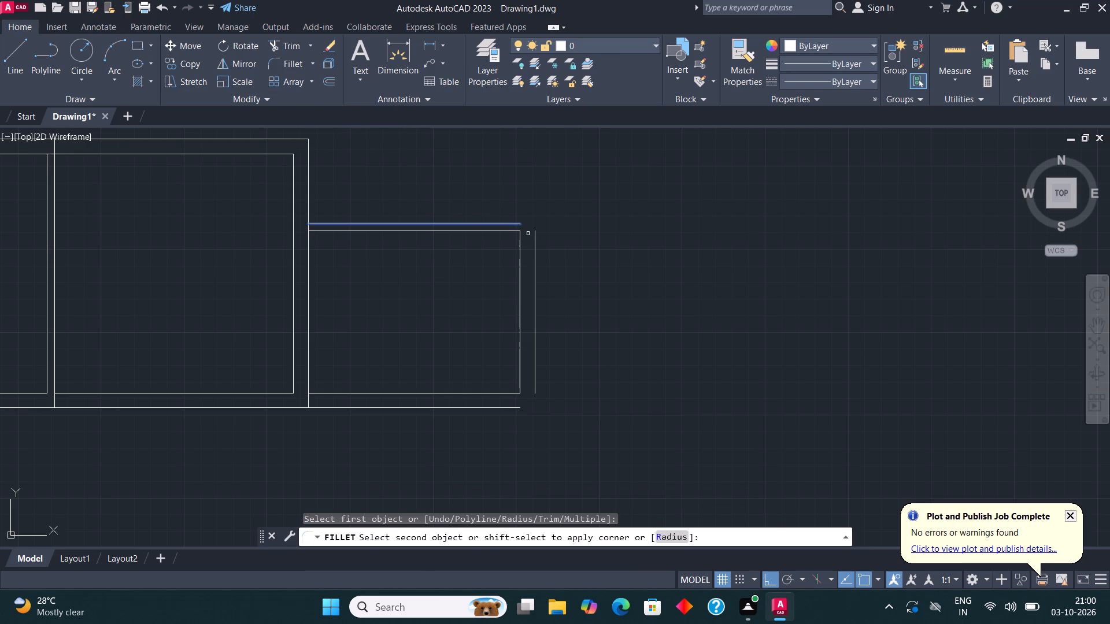
left_click(535, 248)
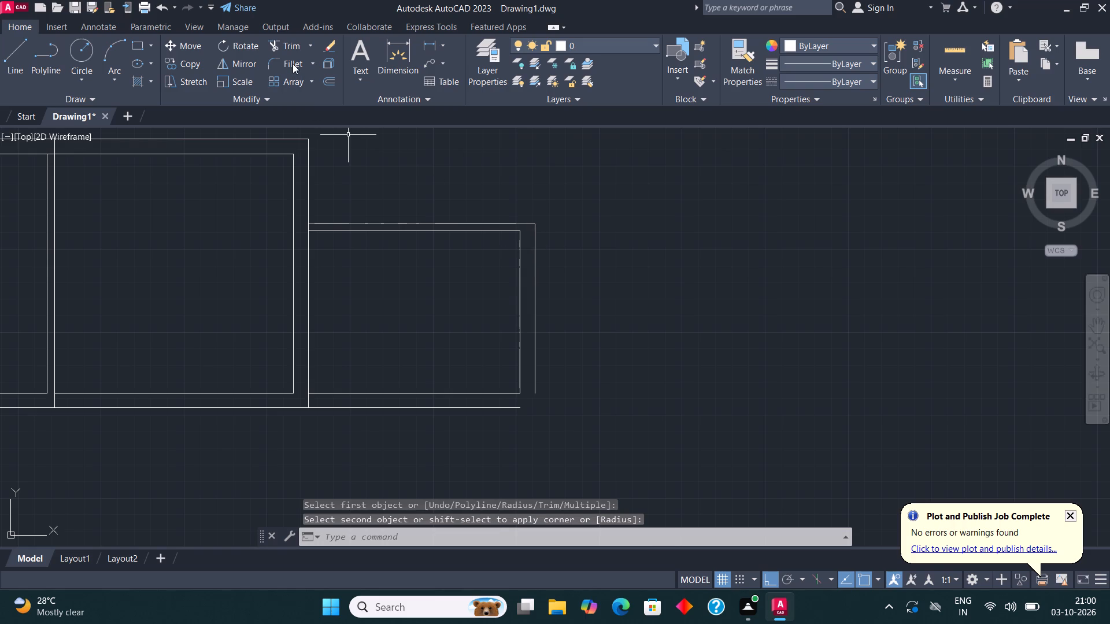
left_click(293, 62)
left_click(491, 408)
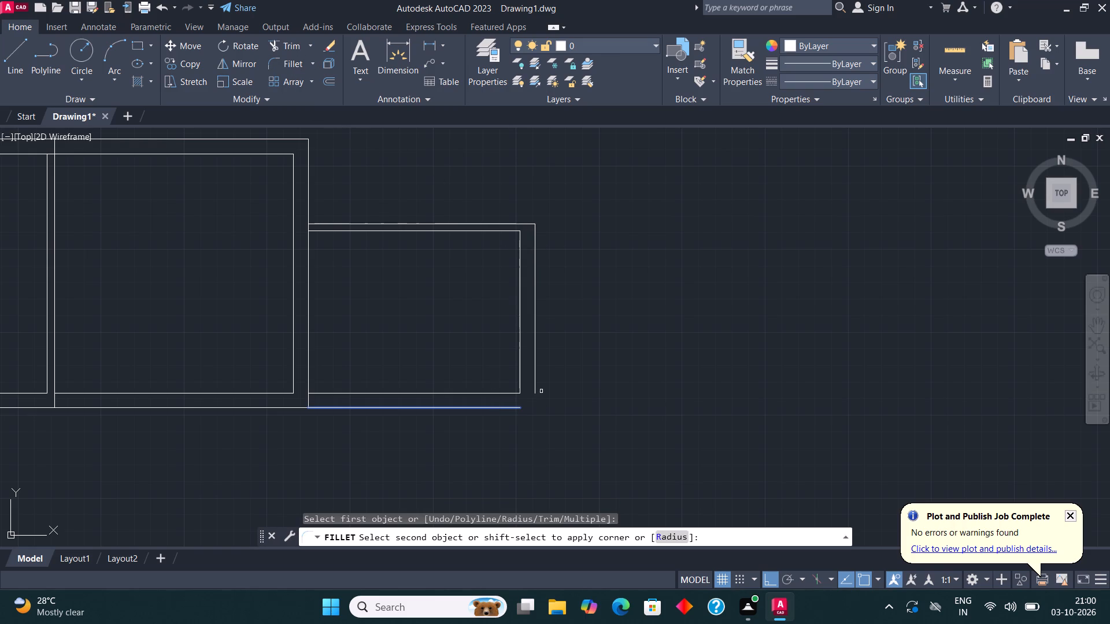
left_click(530, 366)
left_click(536, 360)
key("Escape")
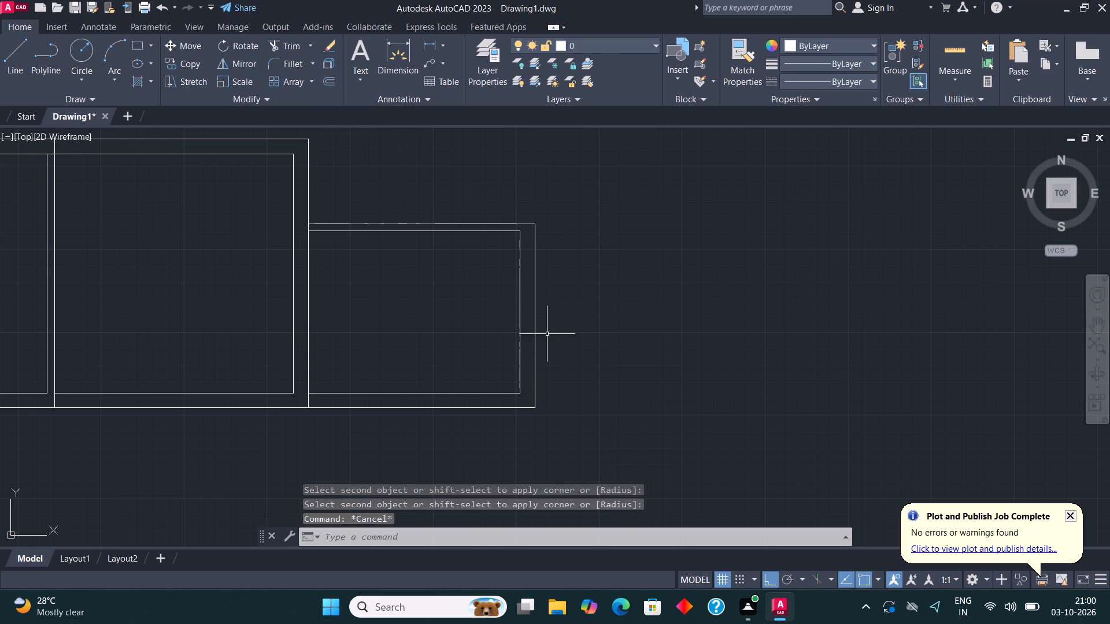
Draw a line from the second room's outer top-right corner across to align with the third room's outer right wall, and down to that wall.
middle_click_drag(553, 279, 535, 393)
left_click(20, 48)
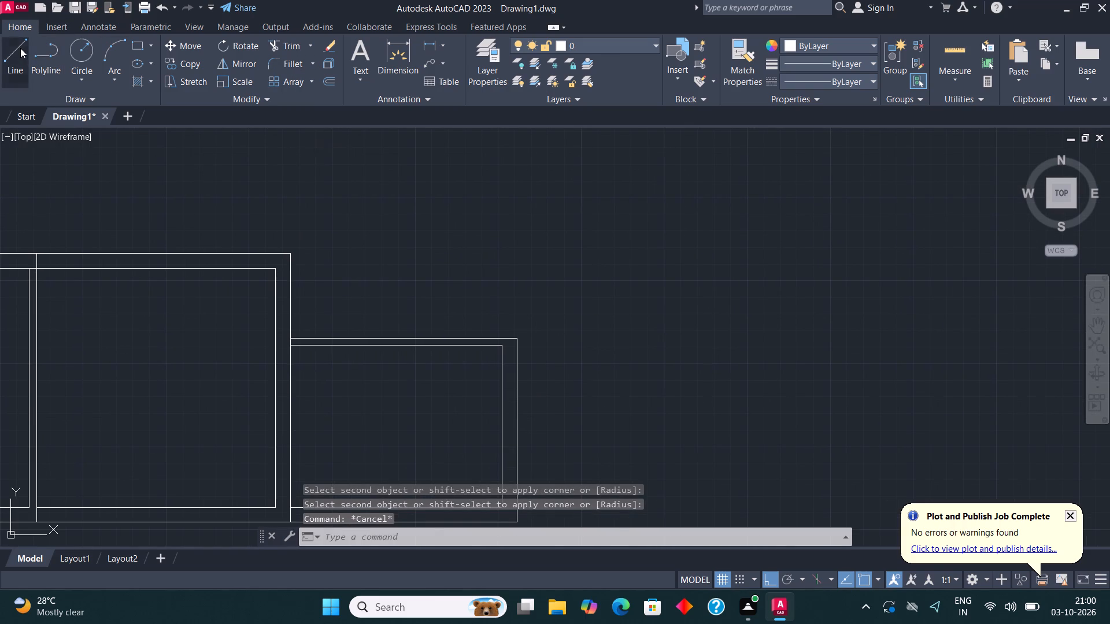
left_click(288, 251)
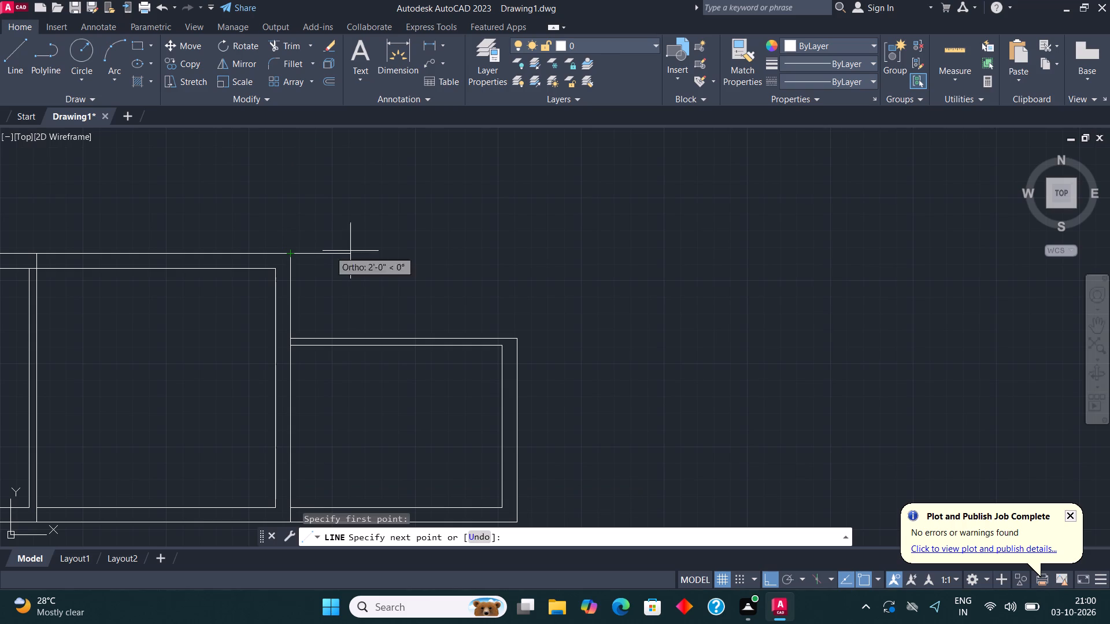
left_click(515, 278)
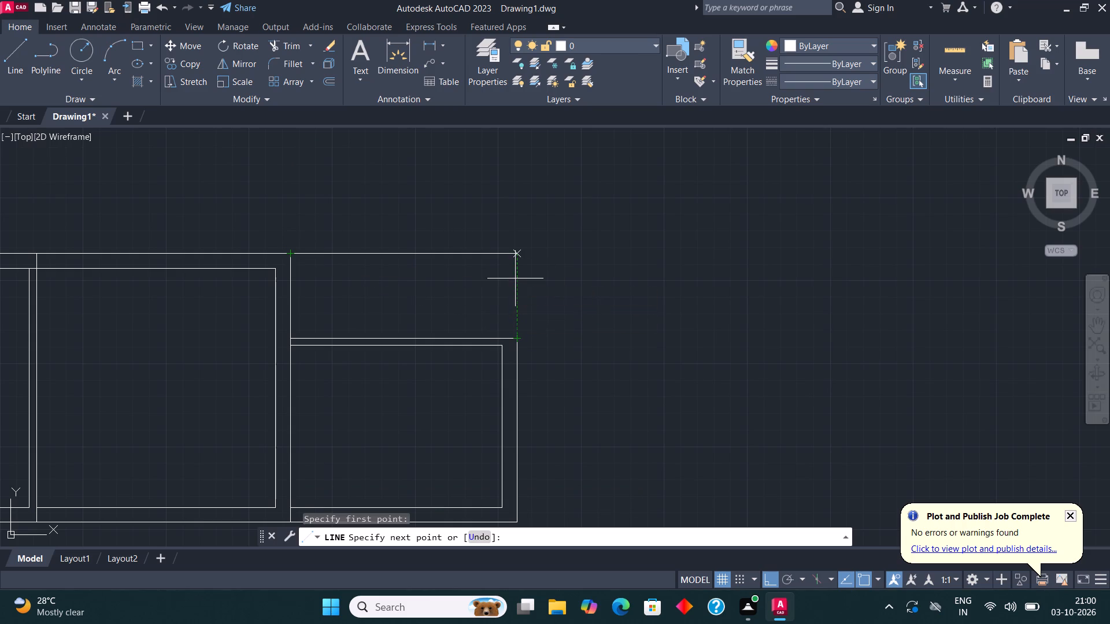
left_click(519, 340)
key("Escape")
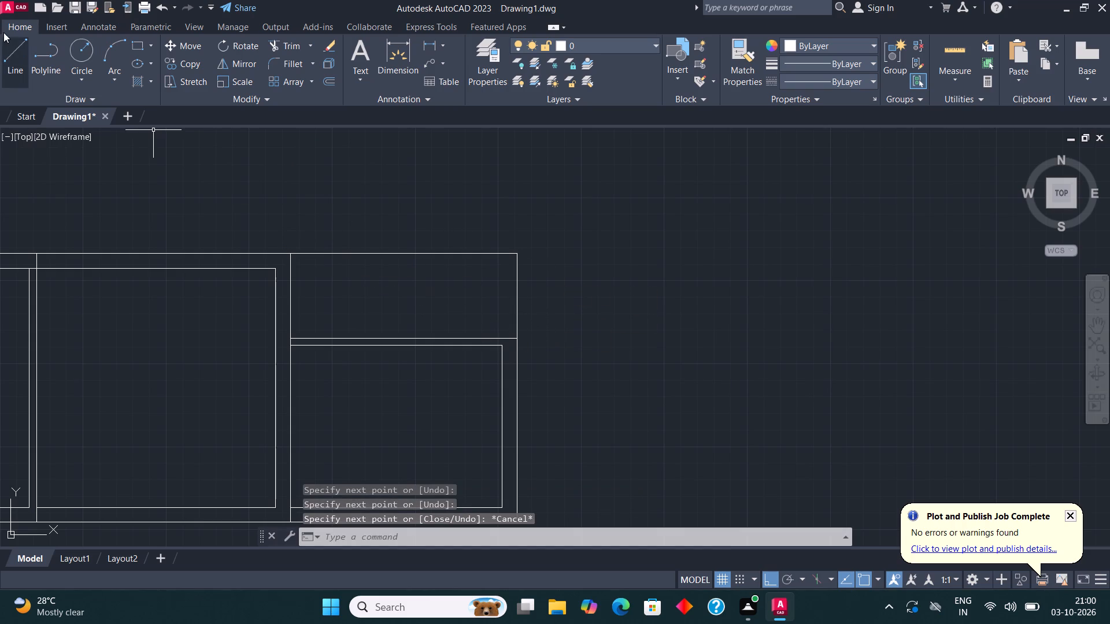
Draw the upper-right room's inner top and right edges, continuing the second room's inner top edge and the third room's inner right side.
left_click(8, 51)
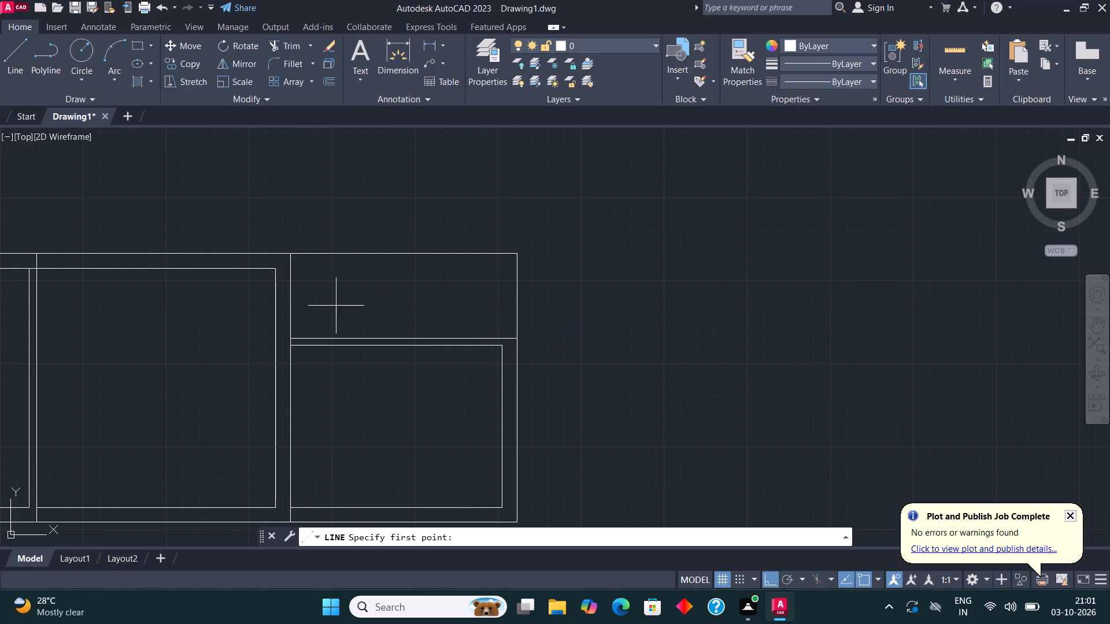
left_click(281, 272)
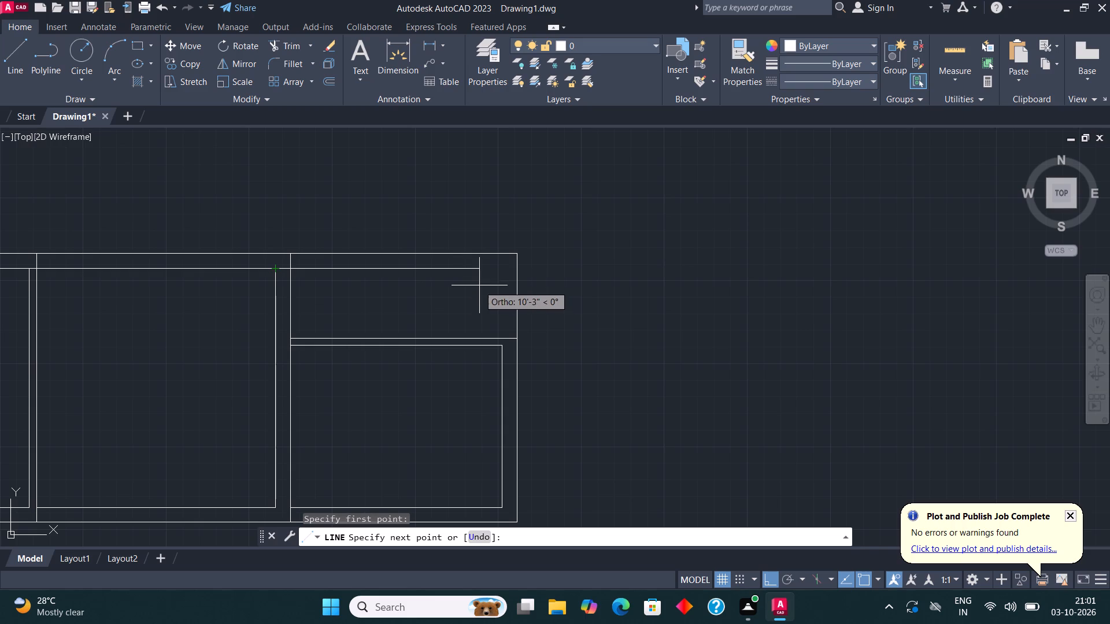
left_click(503, 280)
left_click(25, 58)
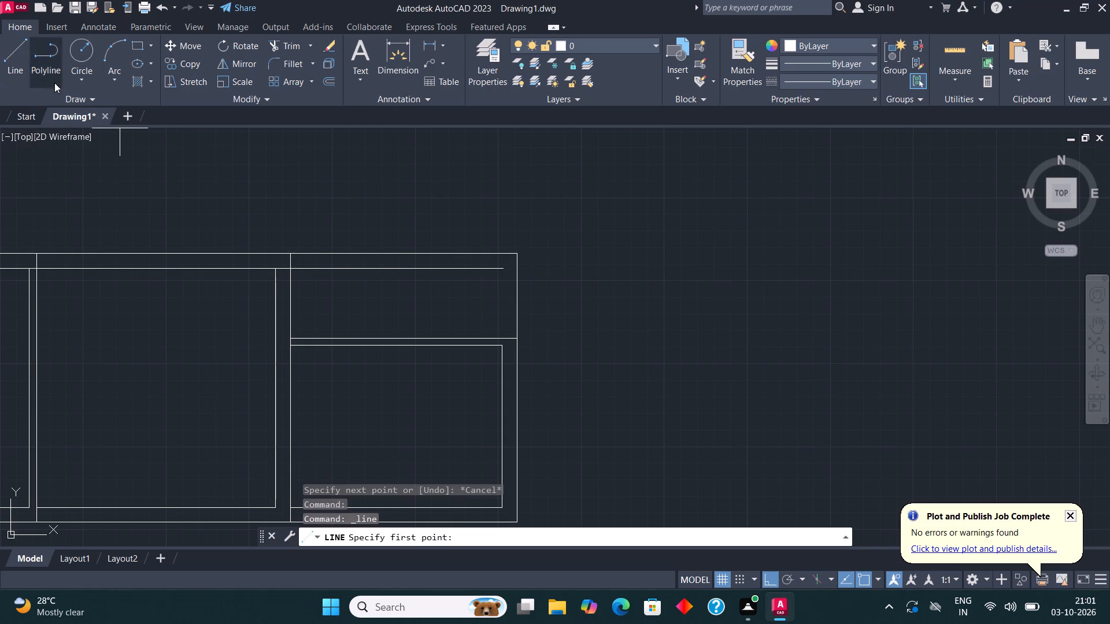
left_click(501, 346)
left_click(501, 273)
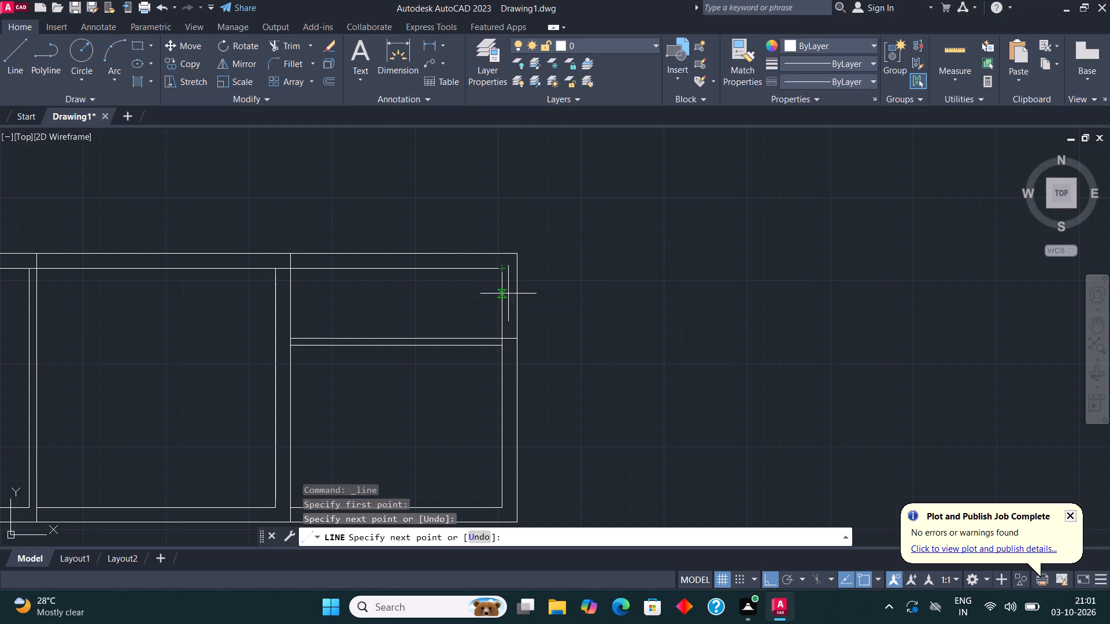
scroll(508, 300, "up", 2)
key("Escape")
Trim the overhang at the upper-right room's inner corner and the lines crossing where its partition with the third room meets the right wall.
left_click(296, 47)
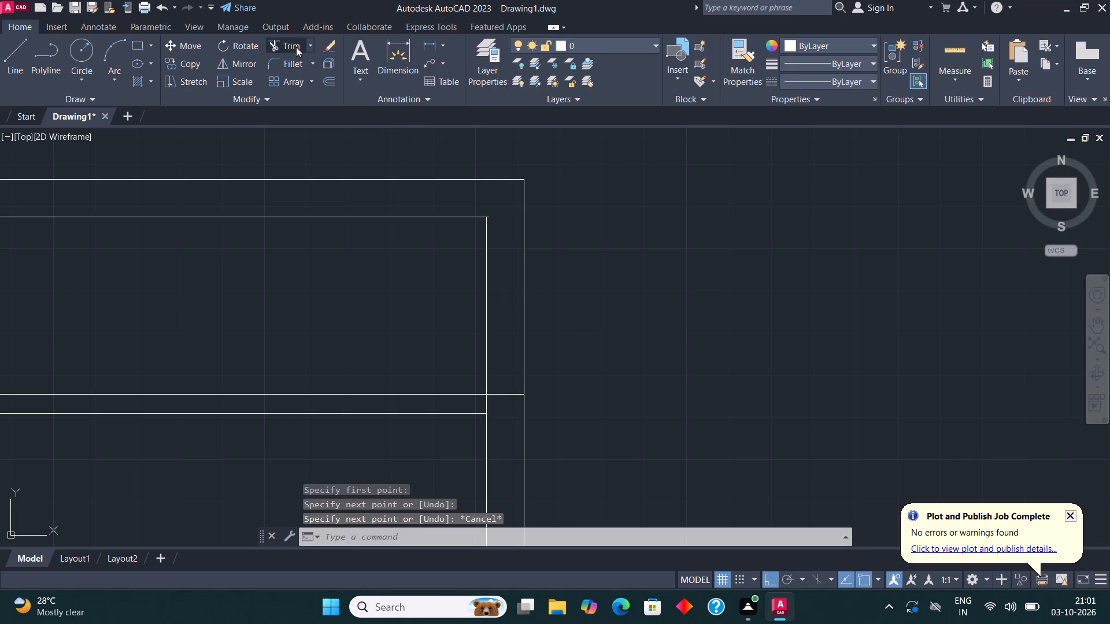
scroll(501, 241, "up", 2)
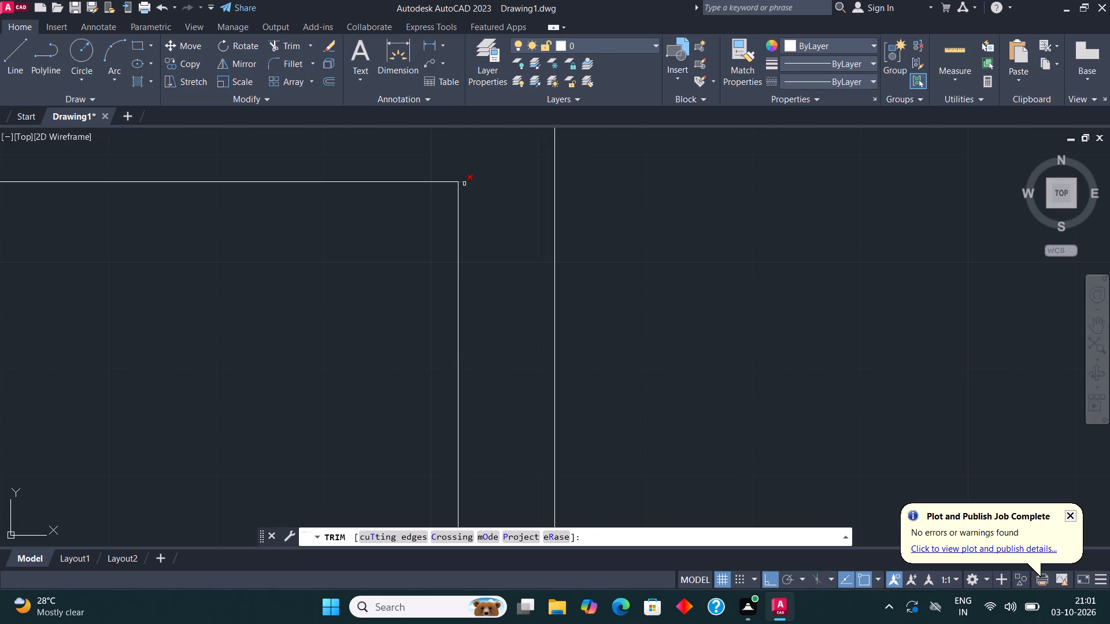
left_click(464, 184)
scroll(505, 205, "down", 3)
scroll(510, 327, "up", 2)
left_click(465, 303)
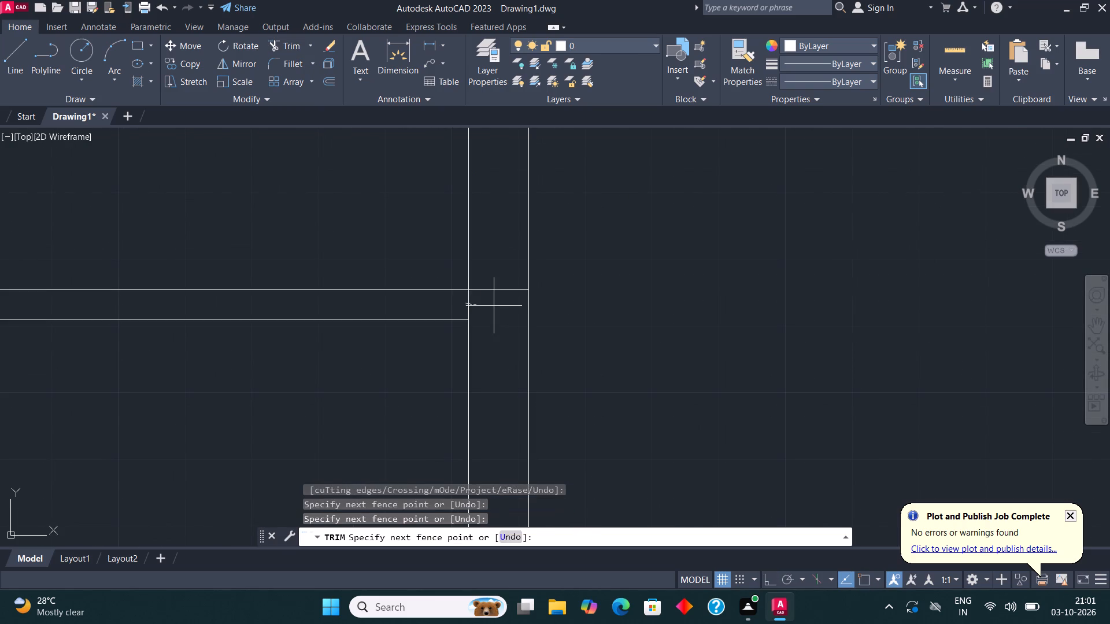
left_click(495, 307)
left_click_drag(497, 276, 498, 284)
left_click(498, 336)
scroll(563, 265, "down", 2)
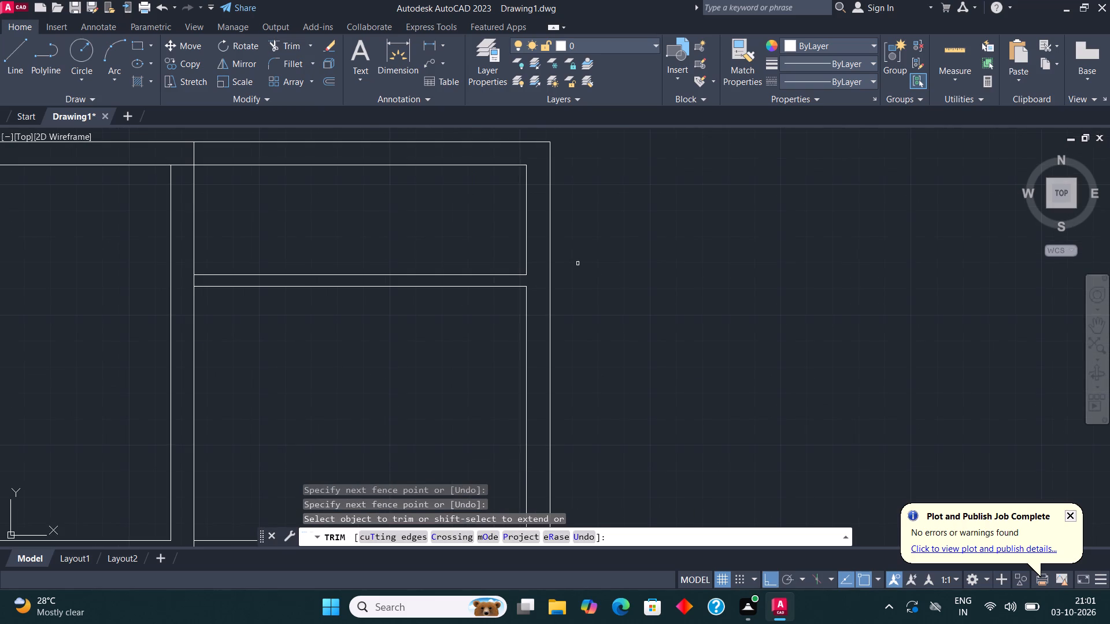
Trim the lines crossing the wall between the second room and the right-hand rooms, at the top wall and at the 4.5" partition.
middle_click_drag(578, 265, 602, 295)
scroll(602, 294, "down", 1)
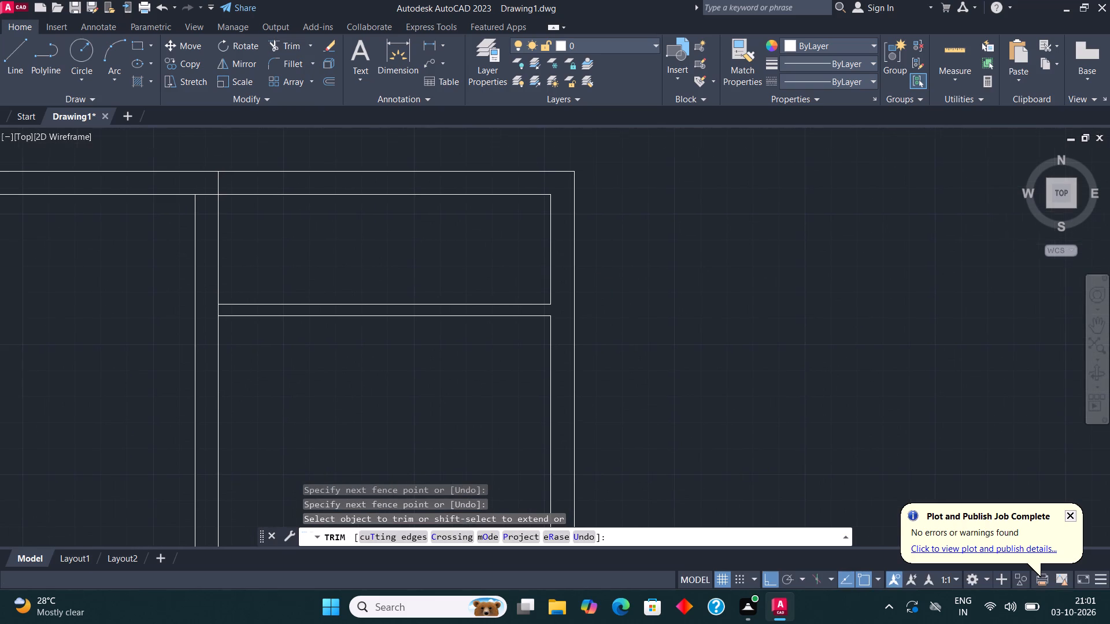
scroll(337, 224, "up", 2)
left_click(349, 226)
left_click(454, 232)
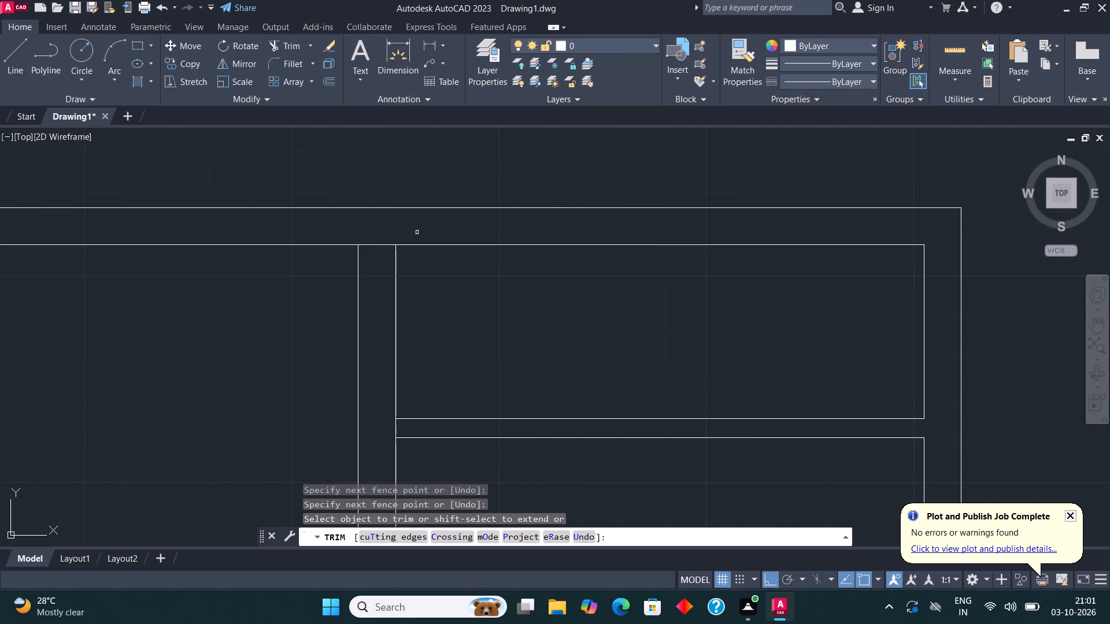
left_click(381, 236)
left_click(374, 310)
left_click(392, 426)
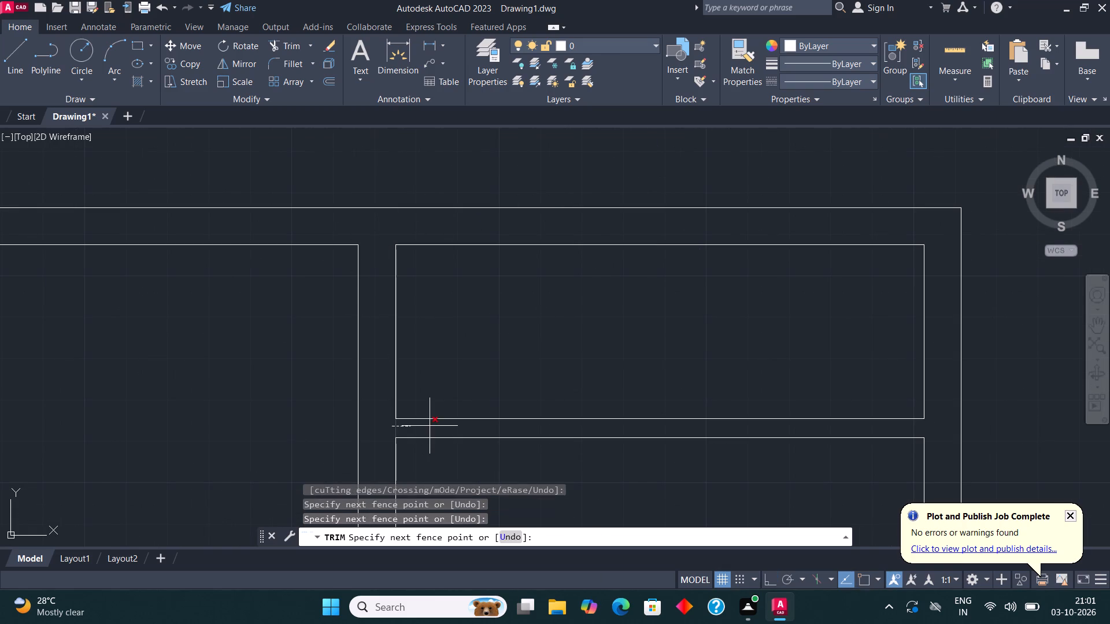
left_click(430, 428)
Trim the lines crossing the walls at the top and bottom ends of the partition between the first and second rooms.
scroll(510, 283, "down", 3)
scroll(323, 269, "up", 3)
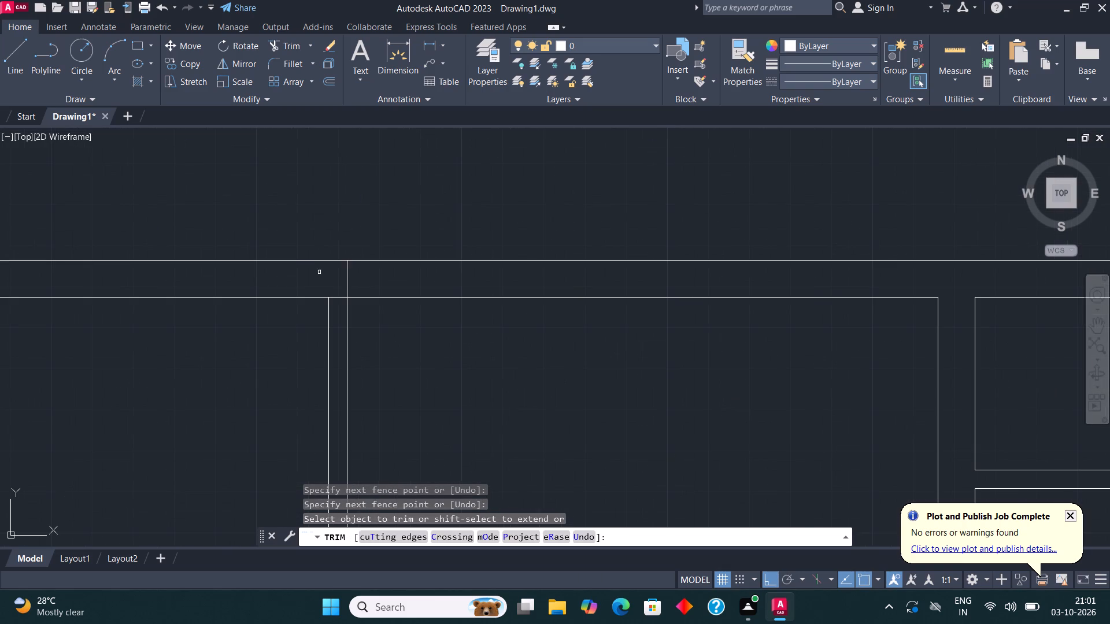
left_click(319, 274)
left_click(403, 281)
left_click(336, 282)
left_click(336, 324)
scroll(415, 258, "down", 3)
scroll(404, 414, "up", 3)
left_click(360, 425)
left_click(438, 426)
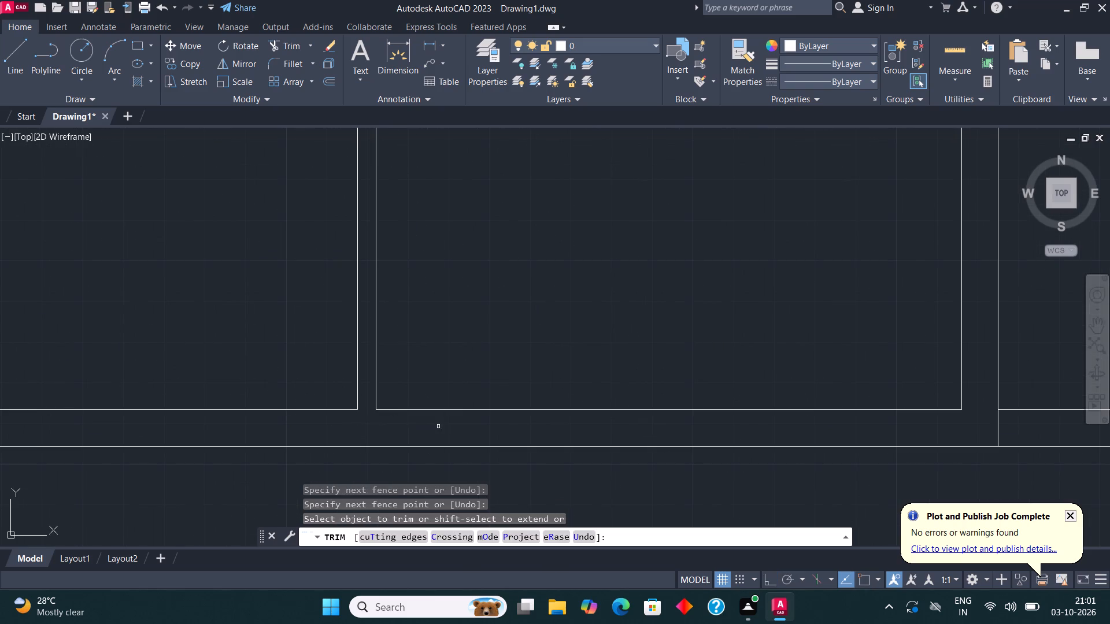
Trim the lines crossing the bottom wall where the second and third rooms meet.
scroll(436, 412, "down", 2)
scroll(701, 410, "up", 2)
left_click(563, 431)
left_click(645, 433)
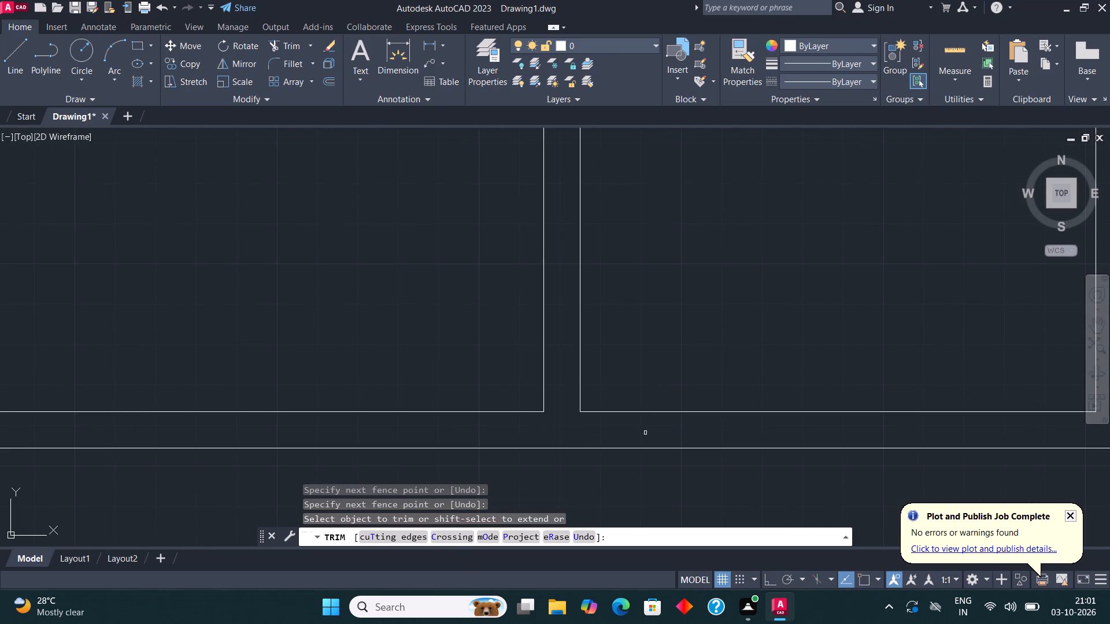
scroll(409, 258, "down", 2)
scroll(582, 262, "down", 1)
middle_click_drag(584, 271, 596, 299)
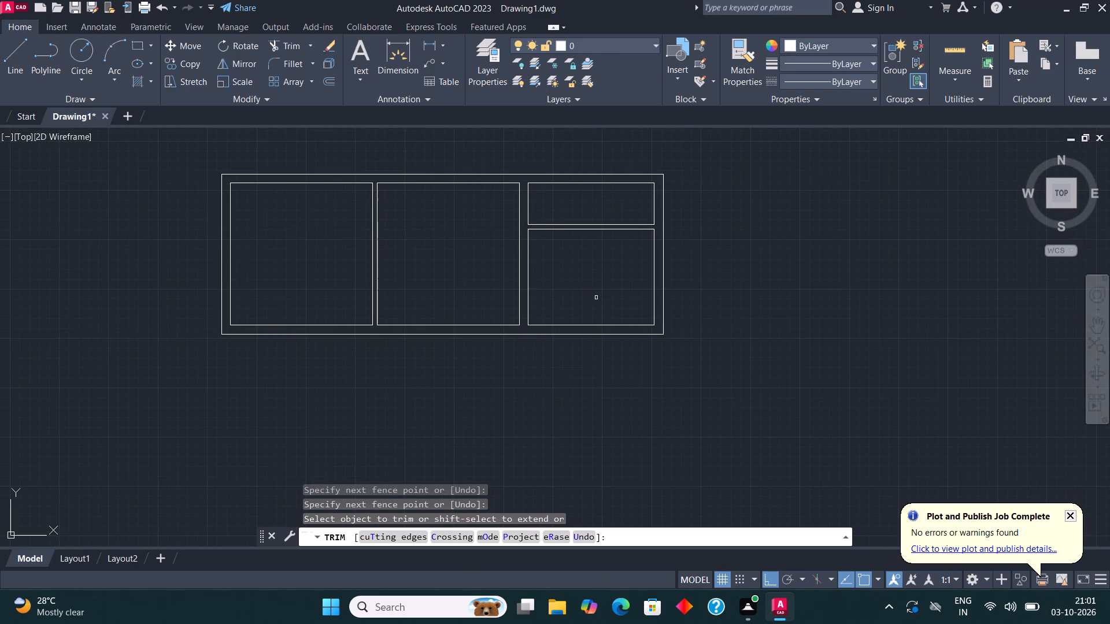
key("Escape")
Draw a small room below the first room's bottom wall, in line with its inner left side: 5' down, 7' right, 5' up.
middle_click_drag(387, 352, 446, 298)
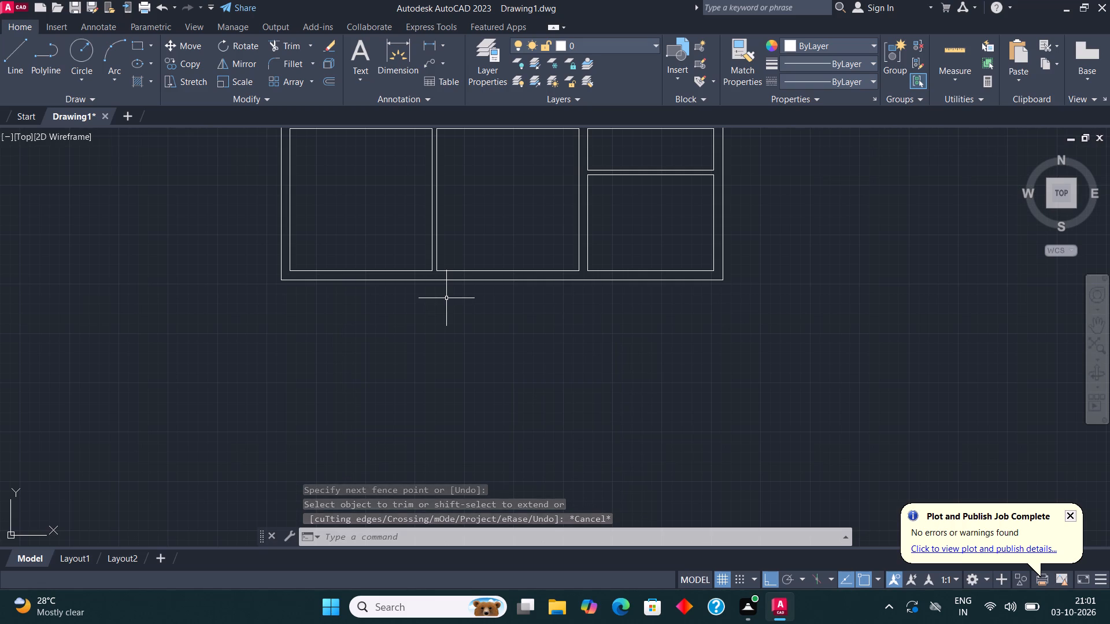
left_click(11, 55)
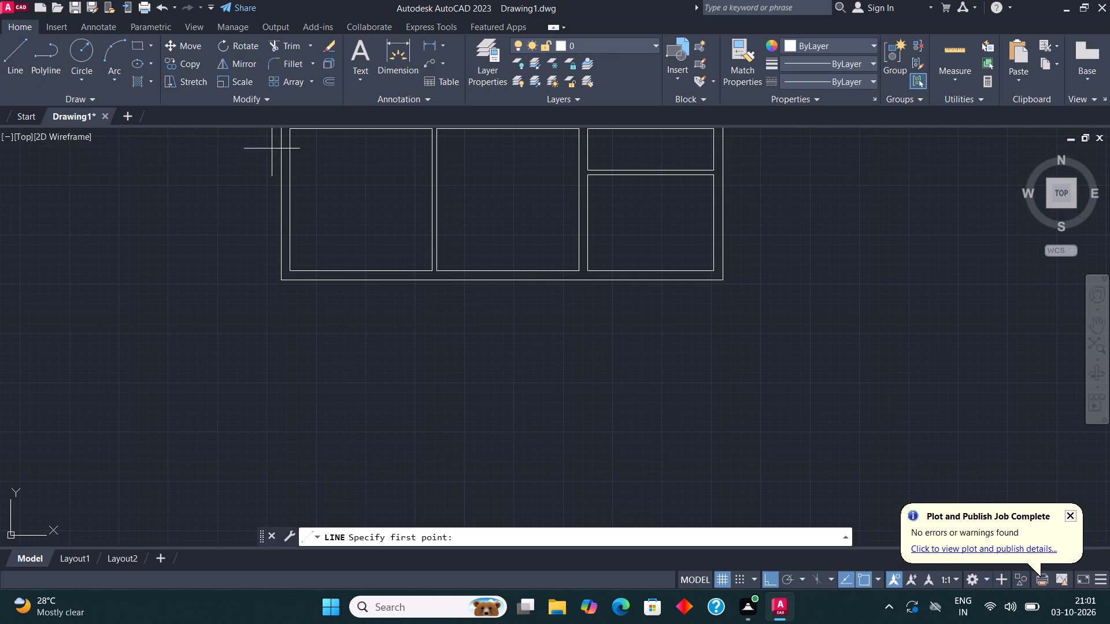
middle_click_drag(166, 249, 264, 181)
scroll(397, 203, "up", 3)
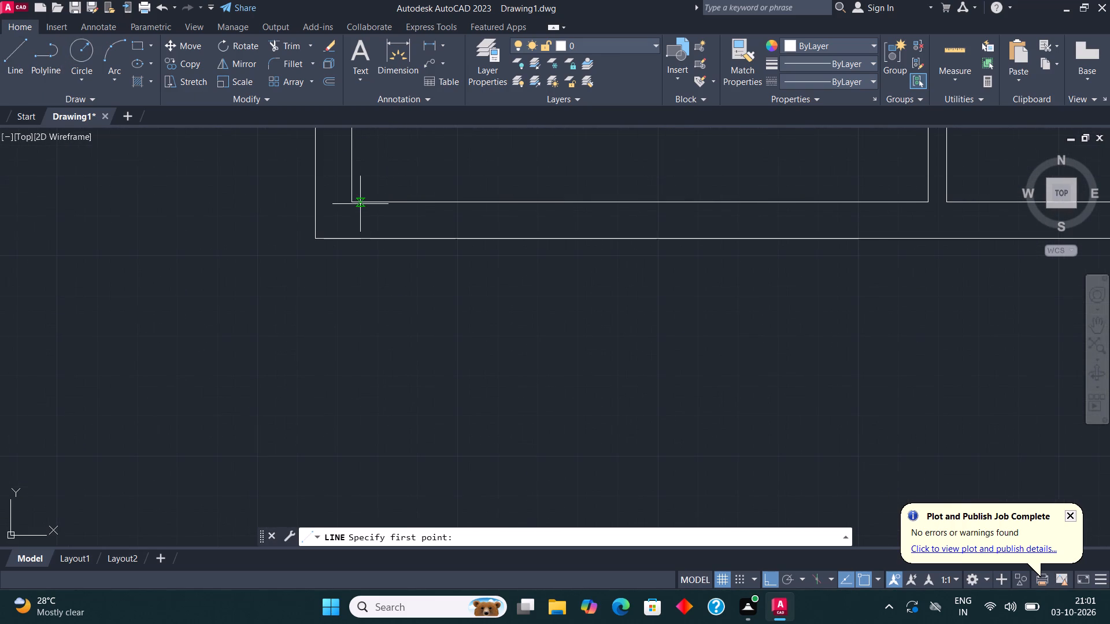
left_click(355, 236)
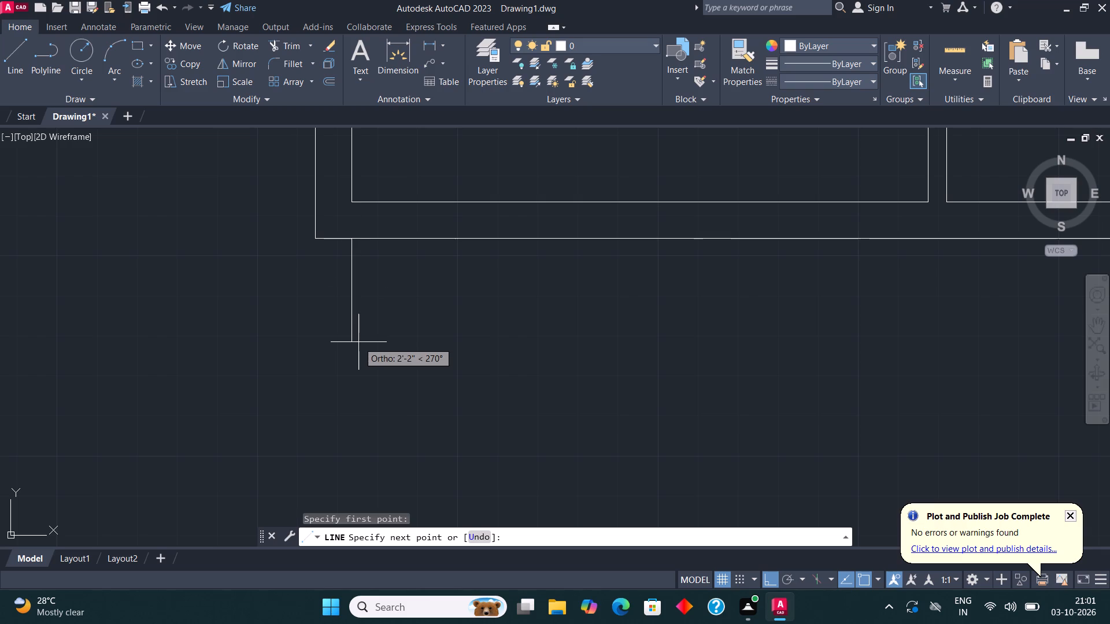
type("5'")
key("Return")
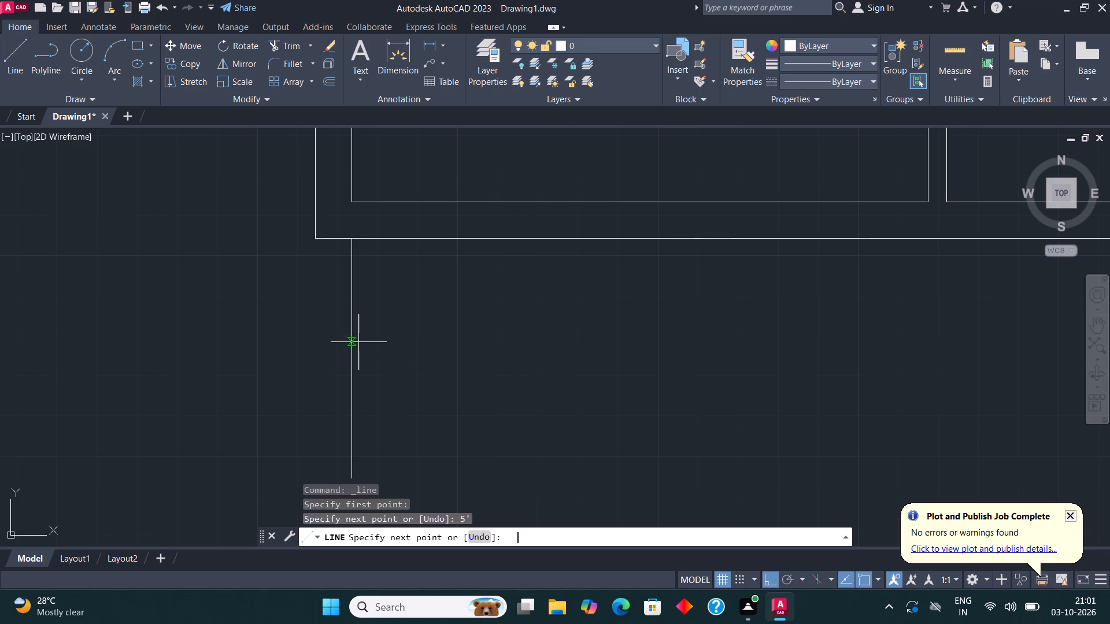
scroll(358, 341, "down", 2)
type("7'")
key("Return")
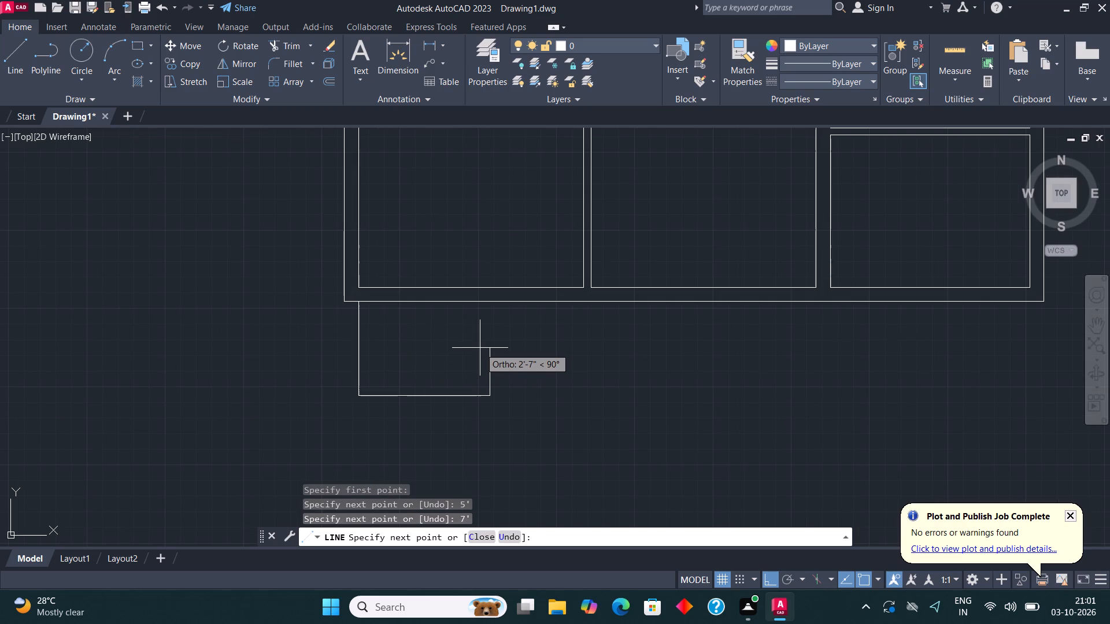
type("5'")
key("Return")
key("Escape")
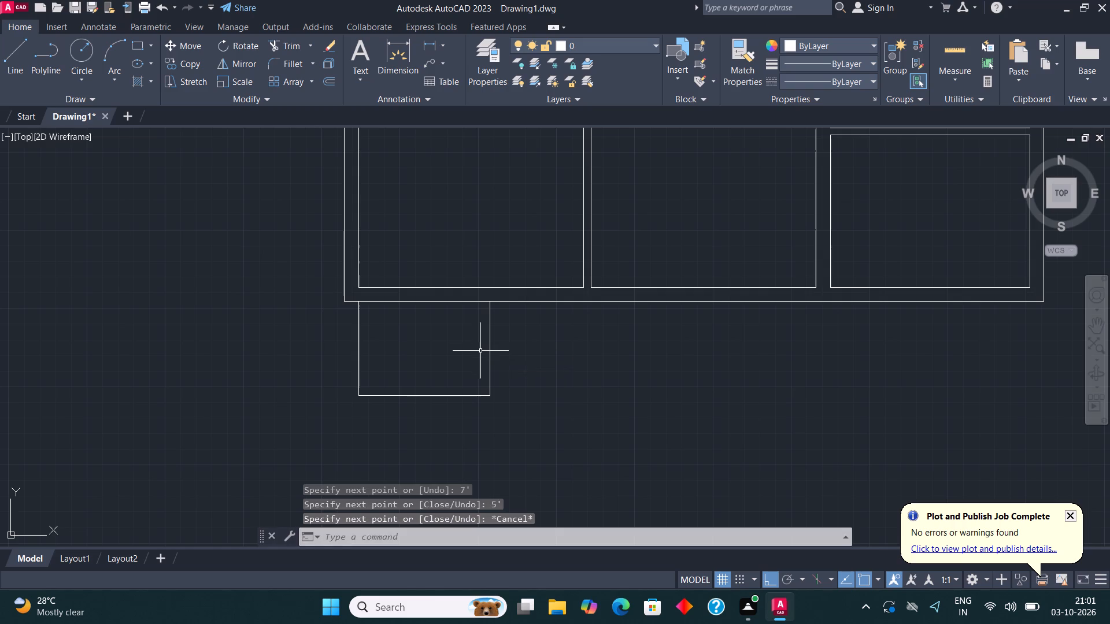
Offset the left side line of the small lower room 9" outward.
scroll(517, 300, "down", 1)
scroll(508, 390, "up", 1)
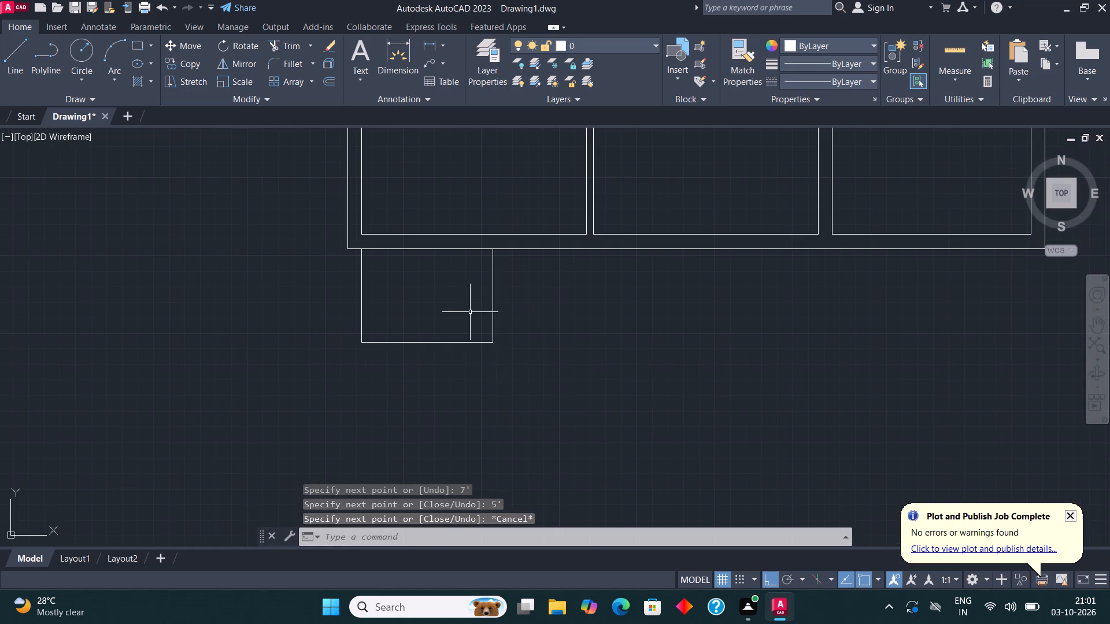
middle_click_drag(473, 317, 477, 350)
scroll(477, 350, "up", 1)
middle_click_drag(444, 299, 441, 295)
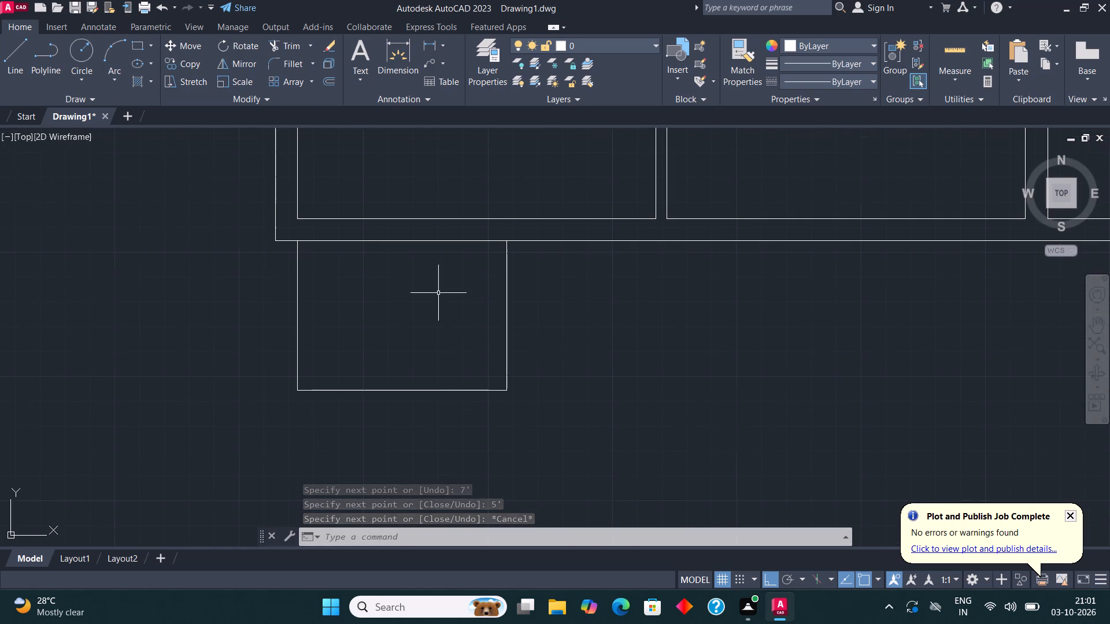
middle_click_drag(441, 295, 468, 317)
left_click_drag(573, 467, 558, 440)
left_click(188, 310)
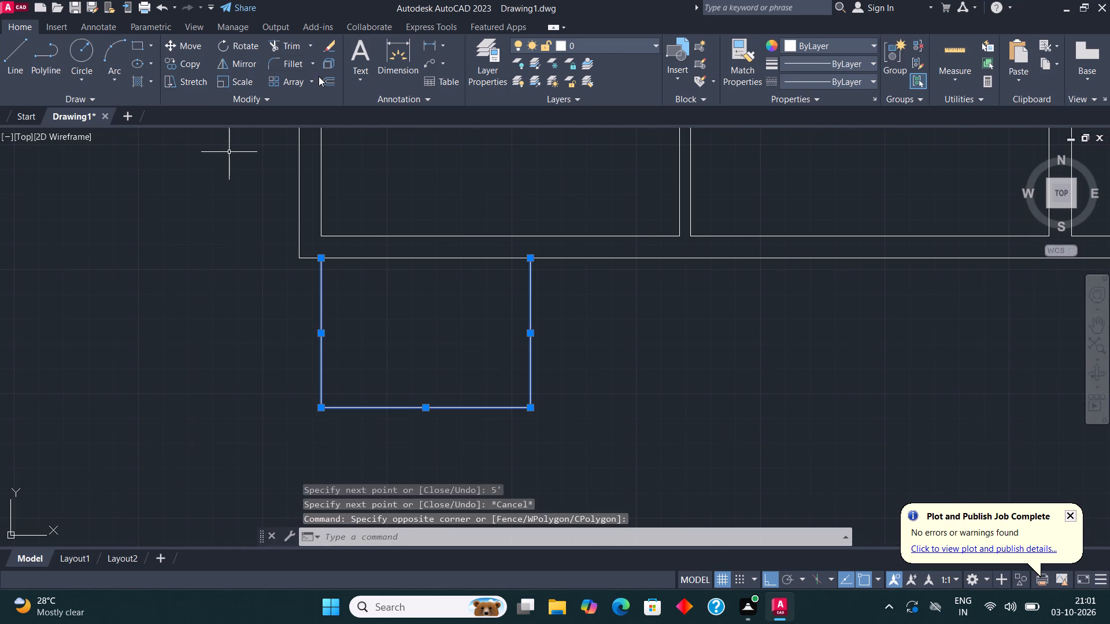
left_click(328, 84)
left_click(314, 335)
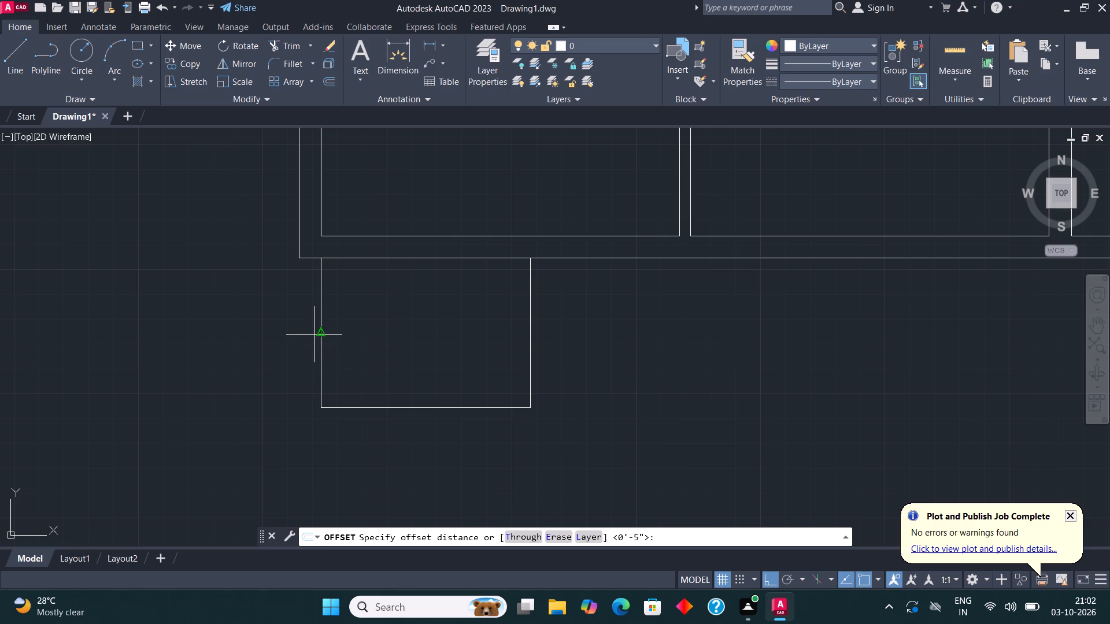
type("9\"")
key("Return")
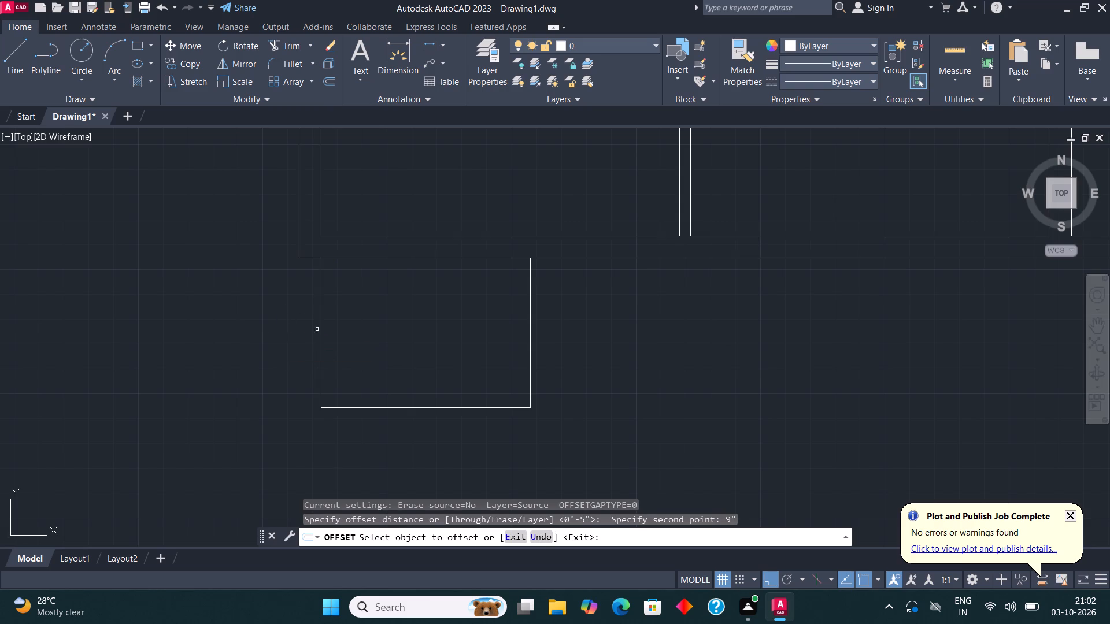
left_click(321, 335)
left_click(297, 328)
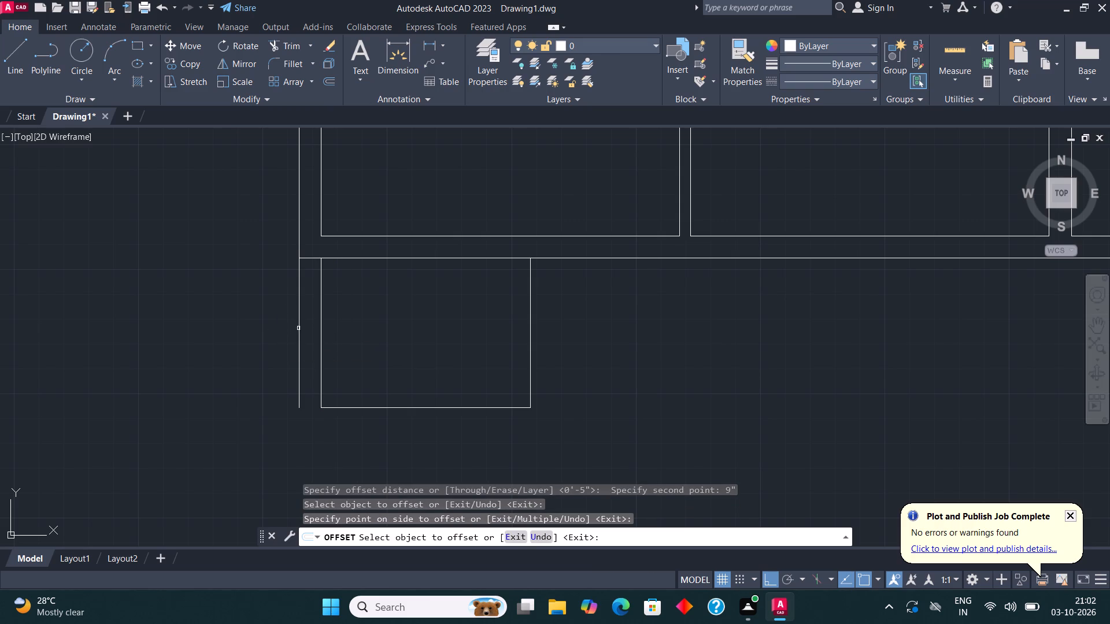
Offset the right side line of the small lower room 9" outward.
left_click(532, 348)
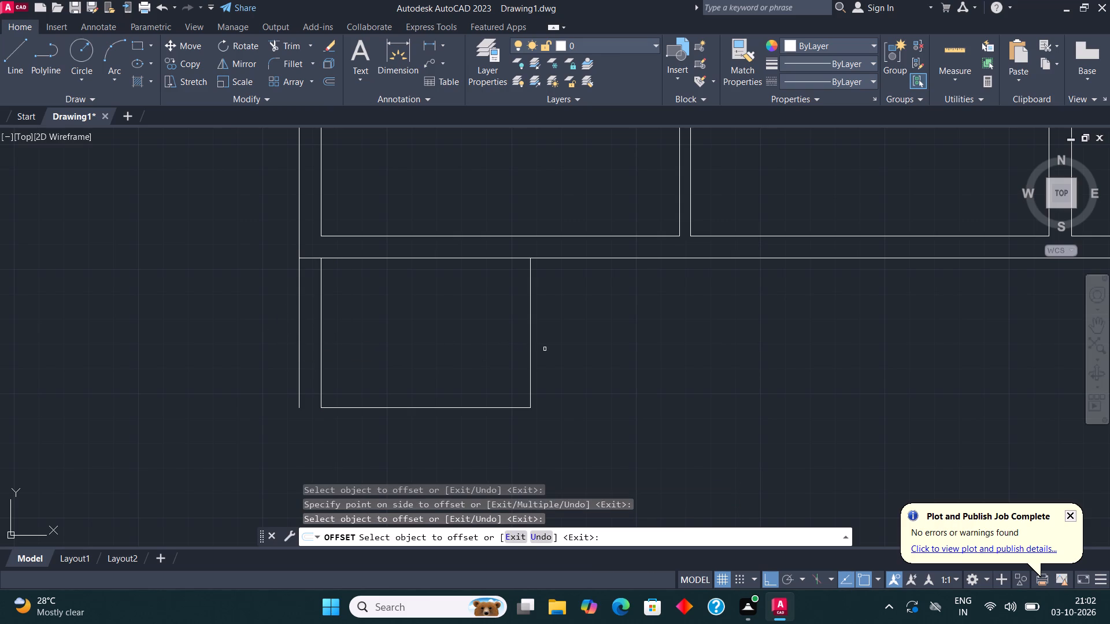
left_click(530, 328)
left_click(584, 324)
scroll(473, 236, "down", 2)
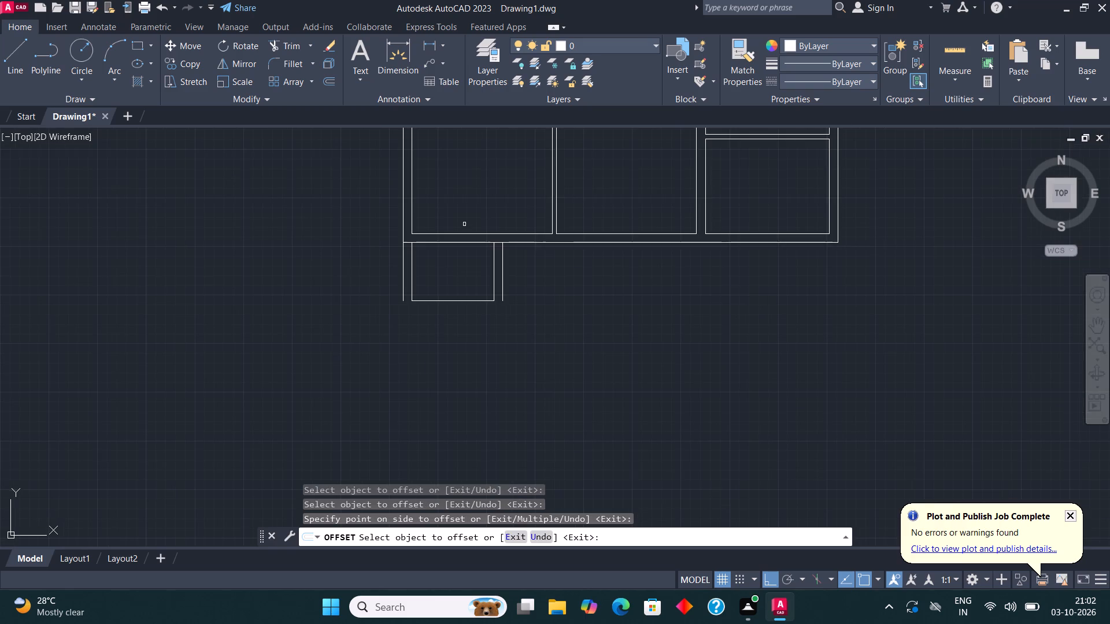
middle_click_drag(485, 248, 456, 271)
scroll(443, 283, "up", 2)
key("Escape")
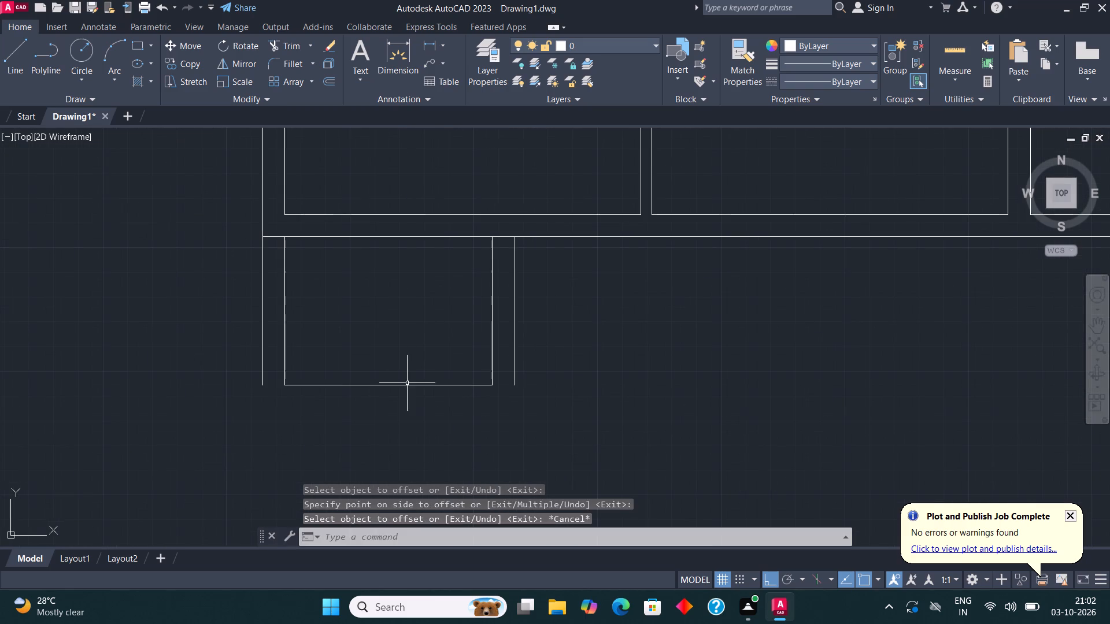
Copy the small room's bottom line 4.5" downward, erasing the stray extra copy placed below it.
left_click(399, 384)
middle_click_drag(402, 339, 406, 196)
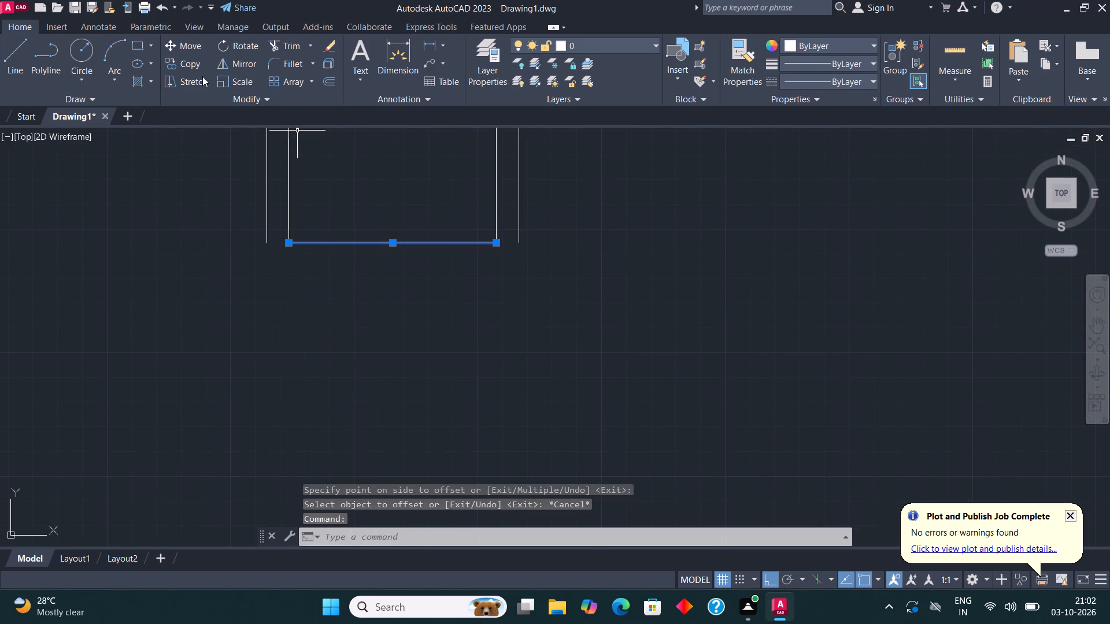
left_click(190, 61)
left_click(398, 248)
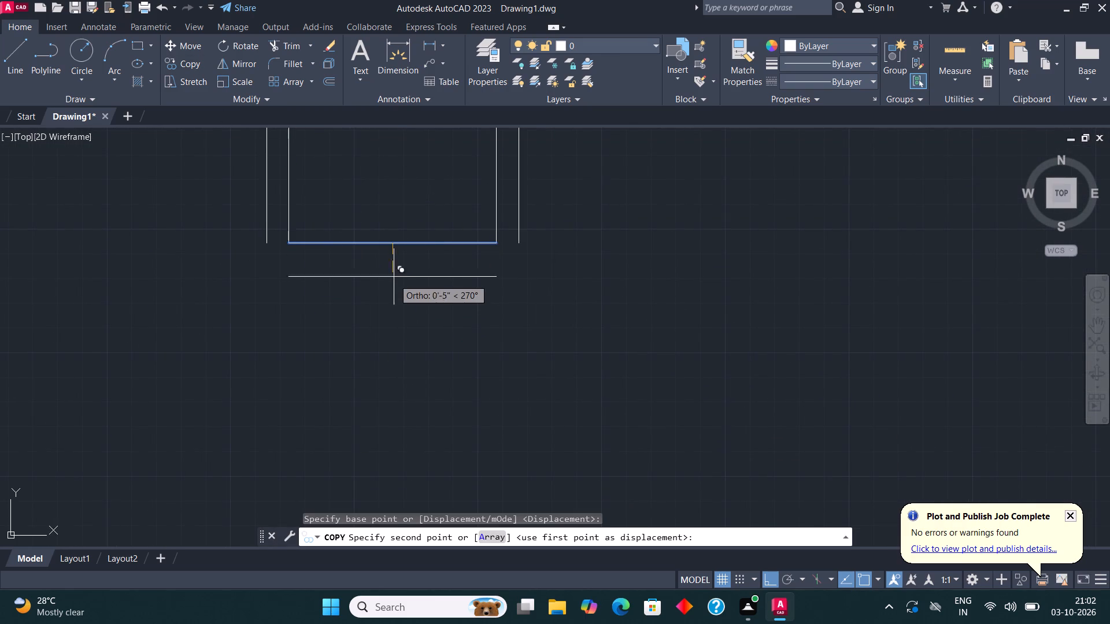
type("4.5\"")
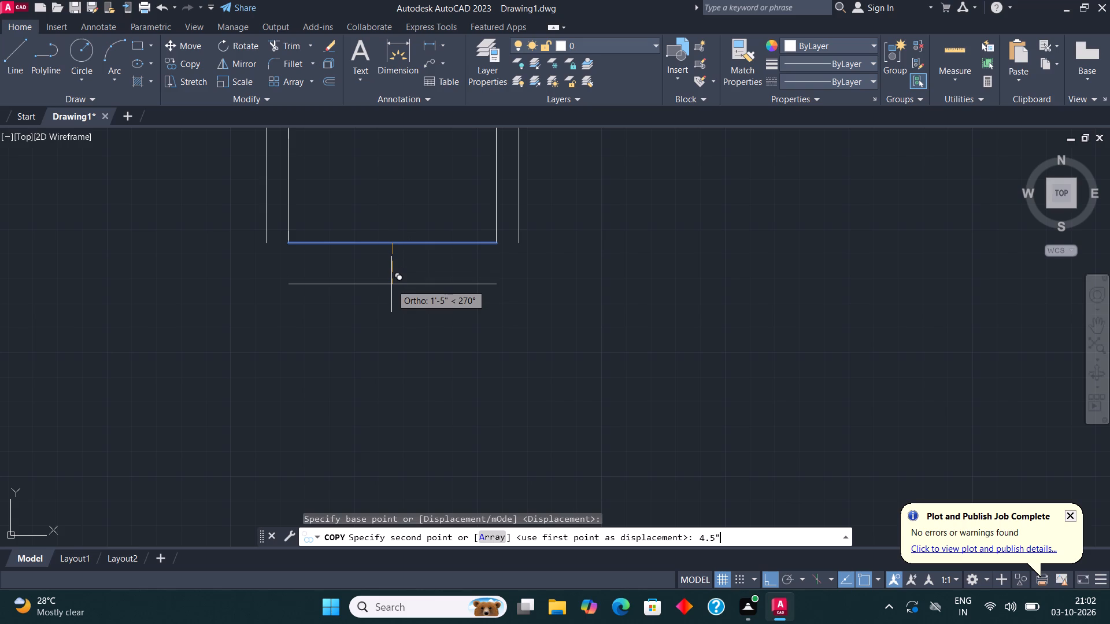
key("Return")
left_click(391, 284)
key("Escape")
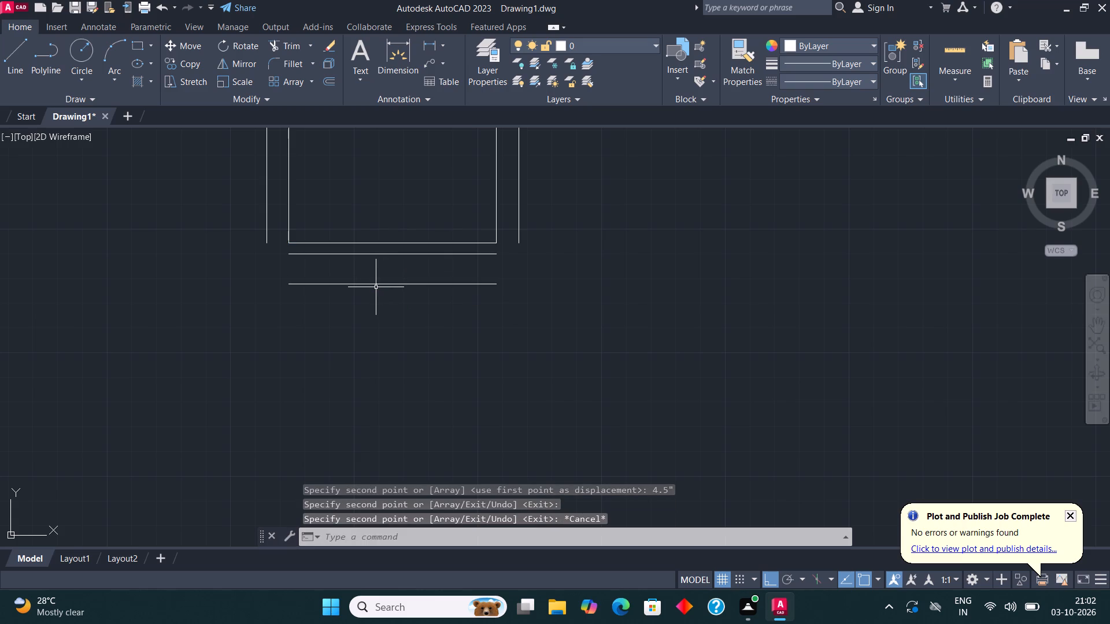
left_click(376, 287)
left_click(369, 273)
key("Delete")
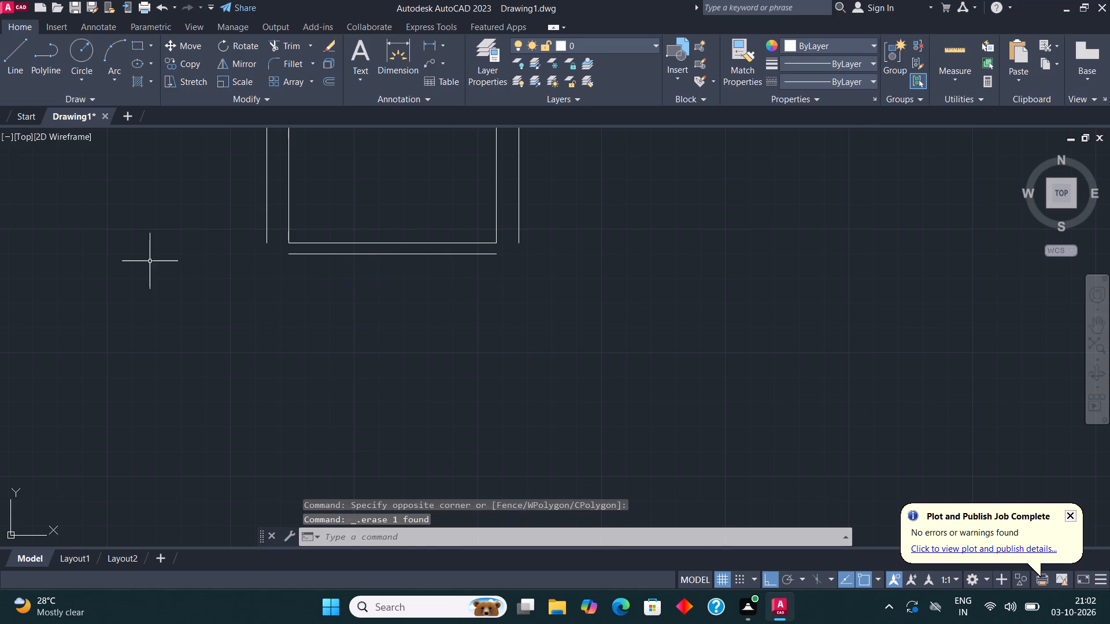
Fillet the small room's outer wall lines so they meet at the lower left and lower right corners.
left_click(289, 63)
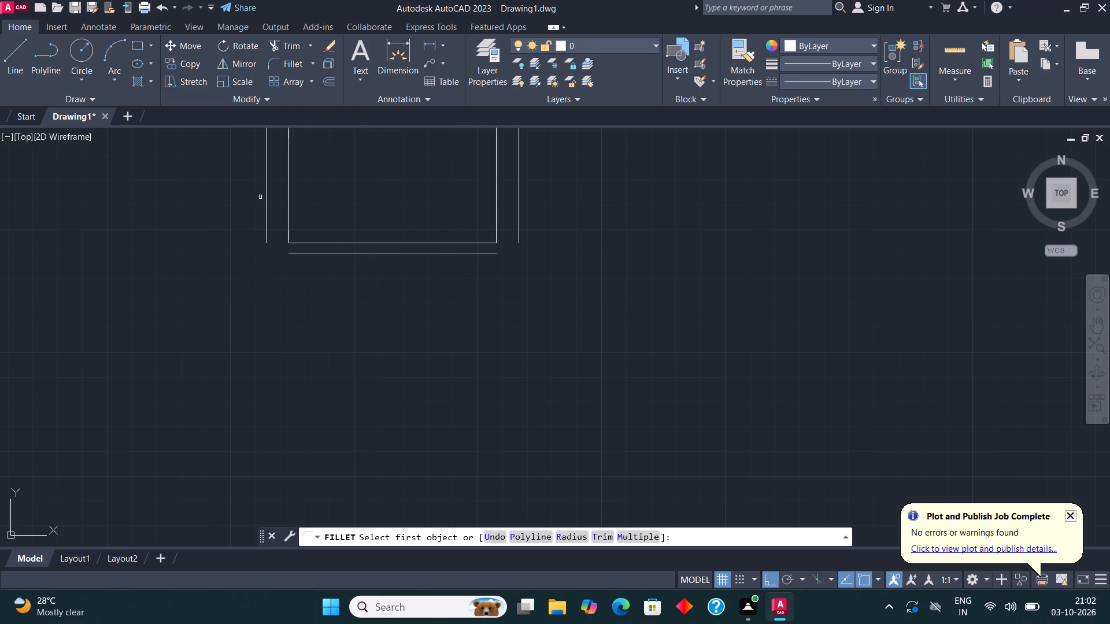
left_click(266, 200)
left_click(290, 253)
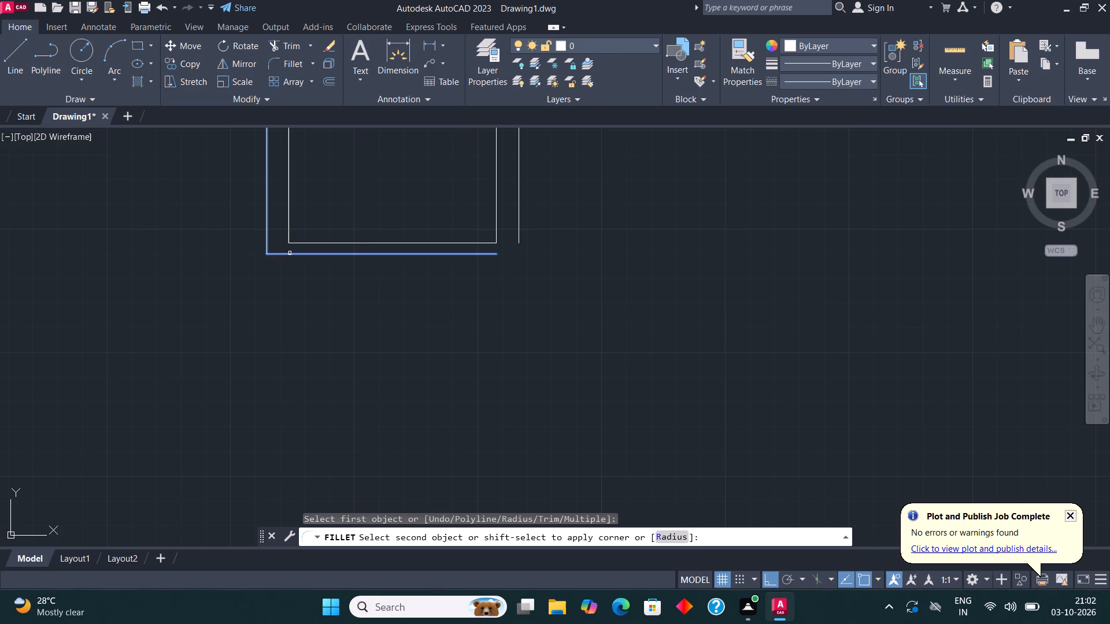
scroll(227, 253, "down", 1)
middle_click_drag(330, 211, 277, 263)
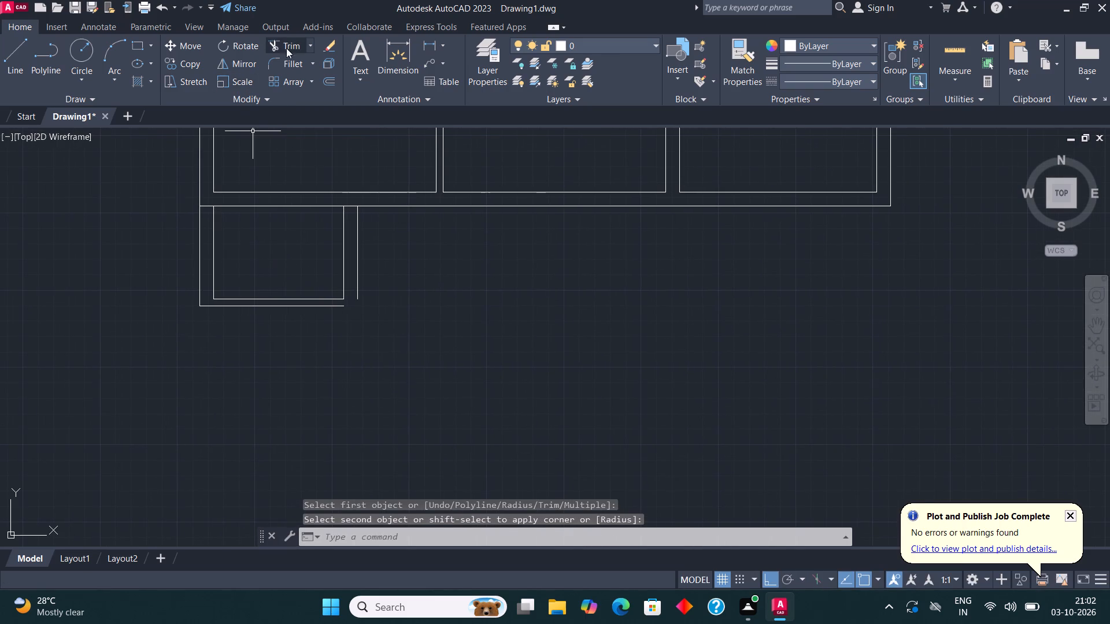
left_click(290, 63)
left_click(358, 289)
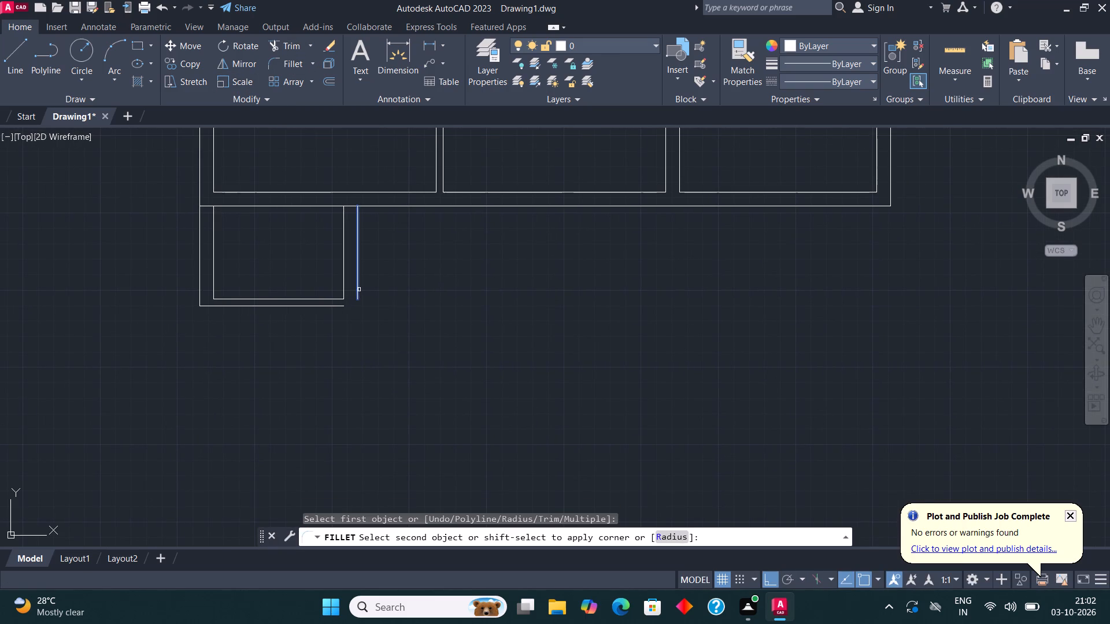
left_click(330, 307)
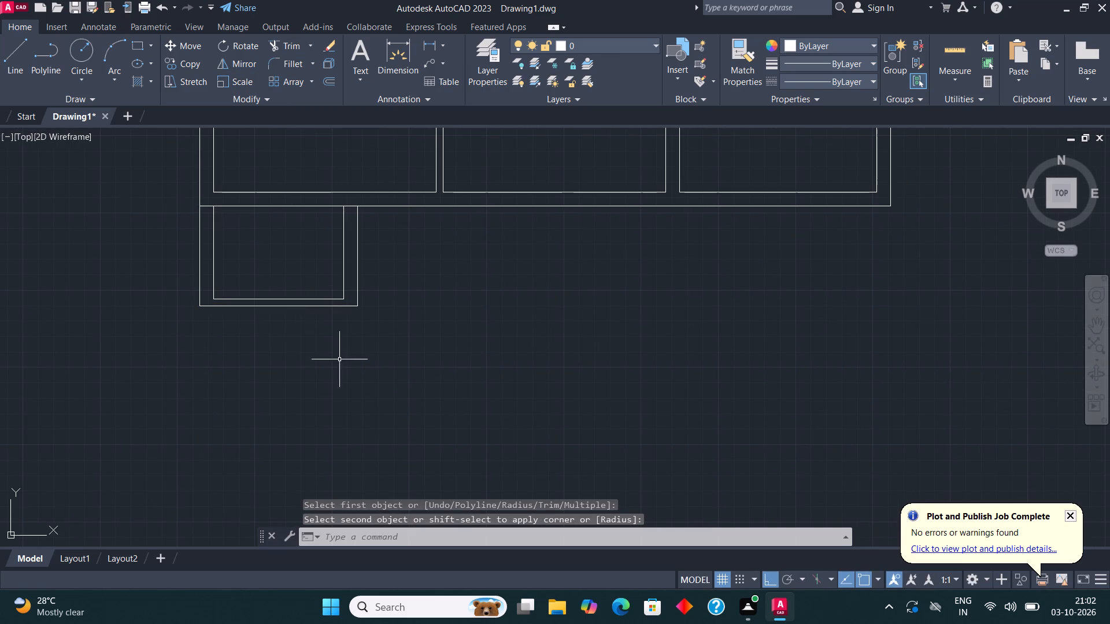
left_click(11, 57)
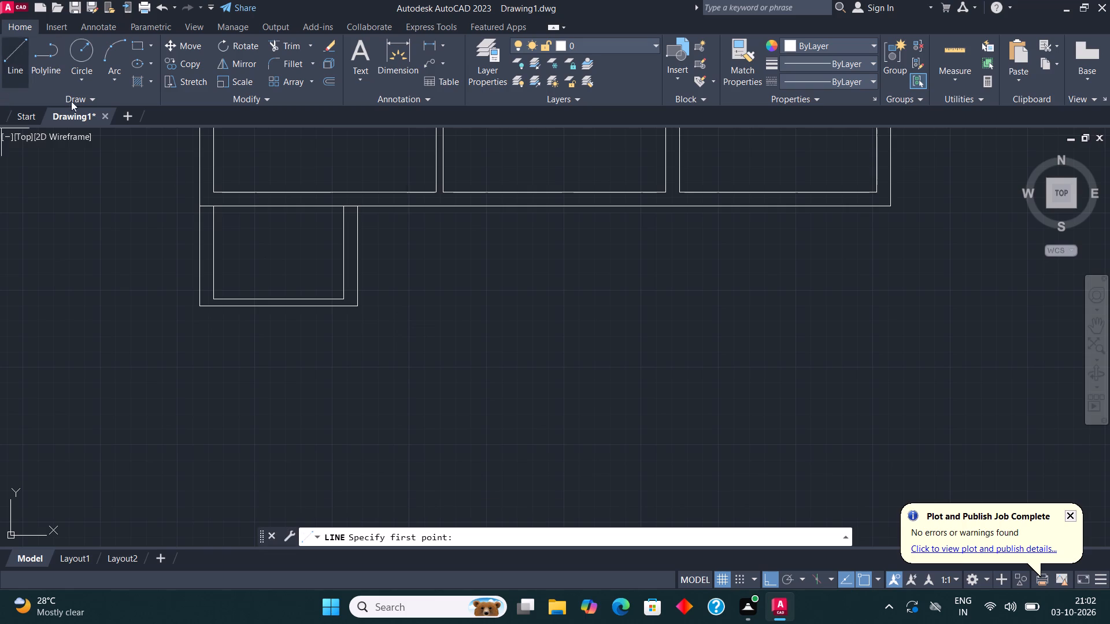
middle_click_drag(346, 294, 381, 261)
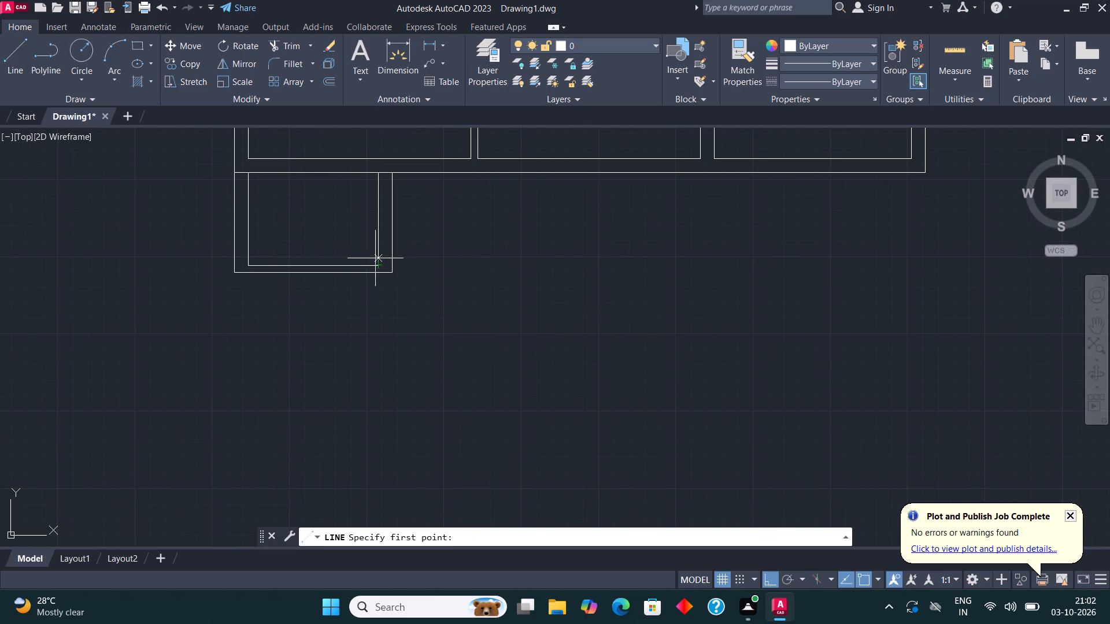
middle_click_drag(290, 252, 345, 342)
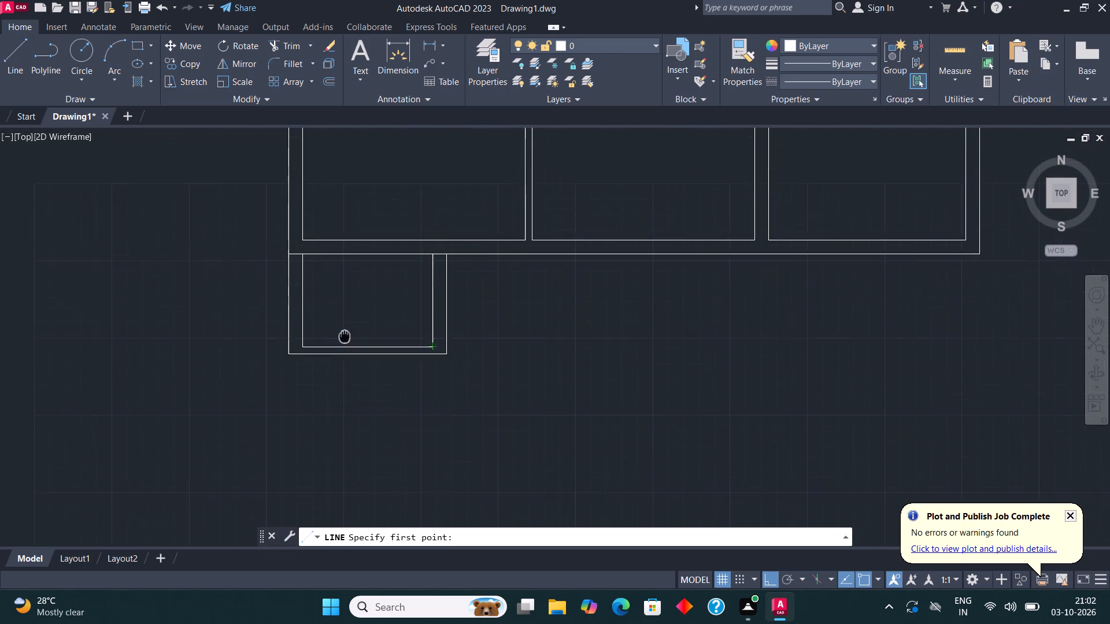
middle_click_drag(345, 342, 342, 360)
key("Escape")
Check the small room's inner depth and inner width with the Dimension tool, without placing any dimension.
left_click(398, 62)
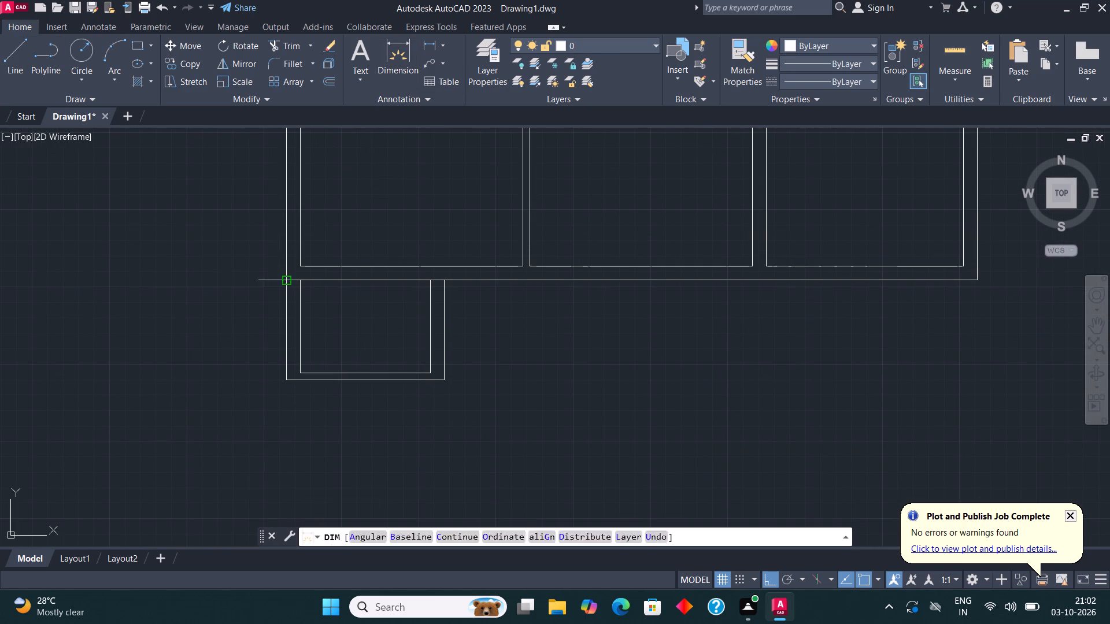
left_click(305, 377)
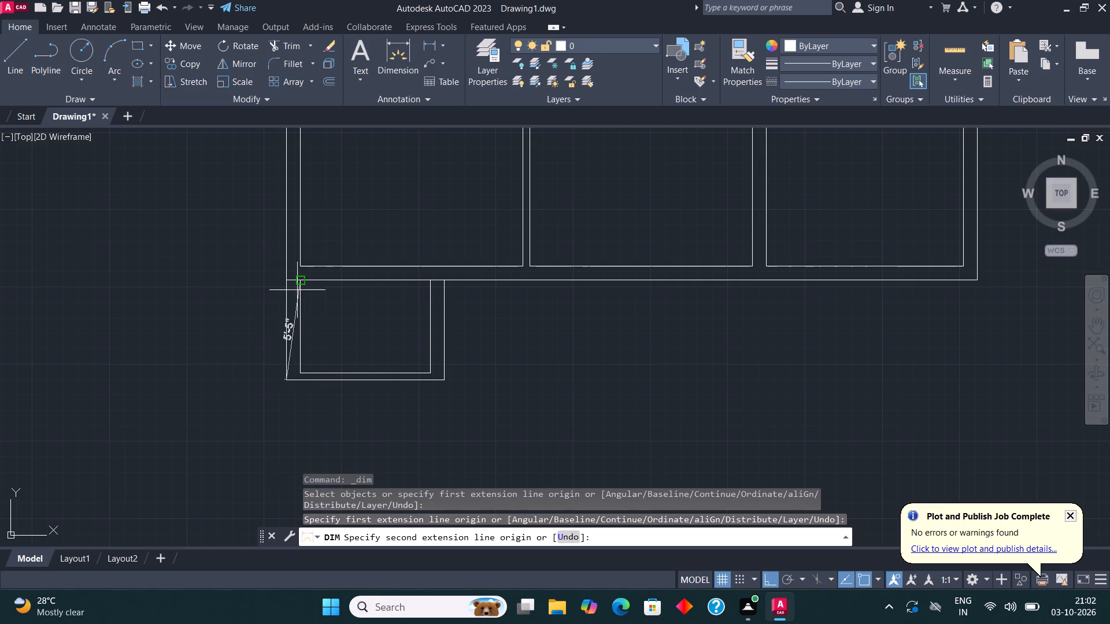
key("Escape")
left_click(401, 51)
scroll(314, 341, "up", 1)
left_click(290, 396)
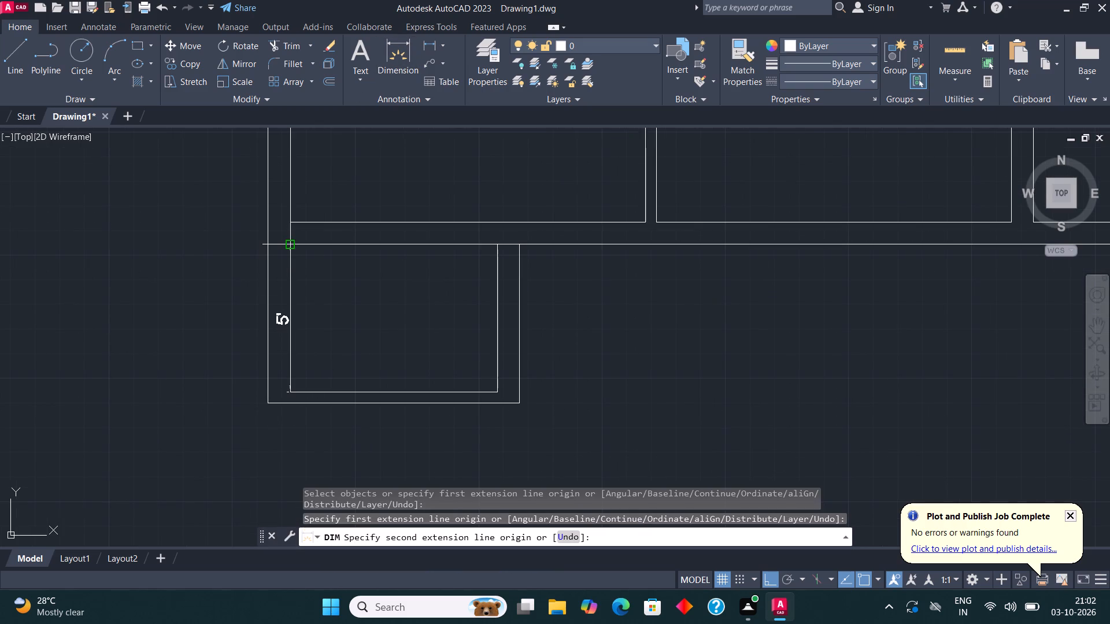
key("Escape")
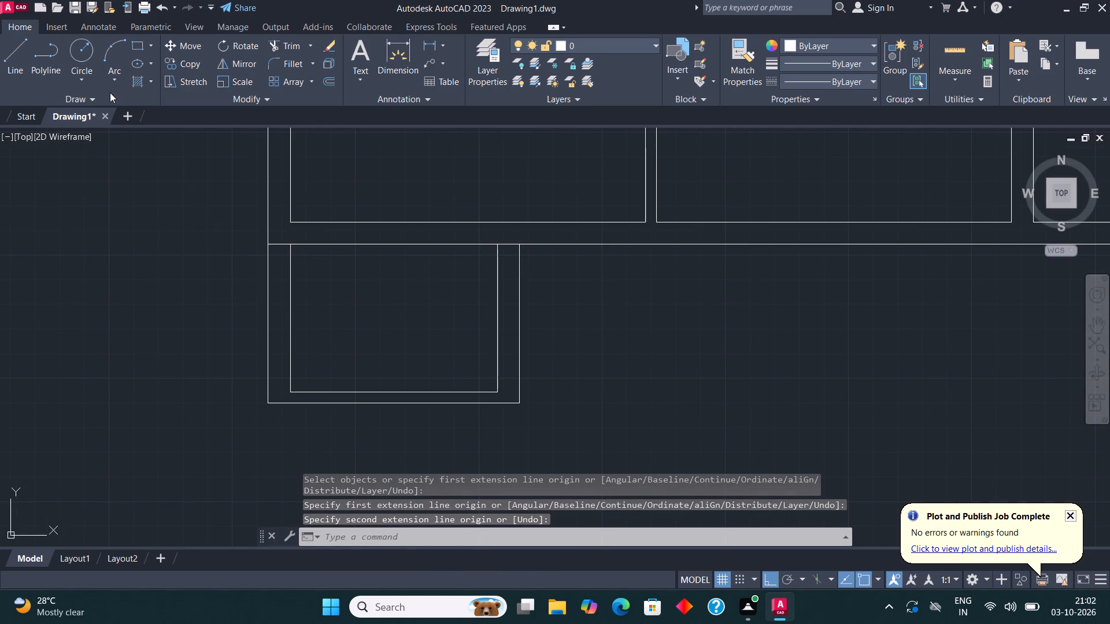
left_click(388, 58)
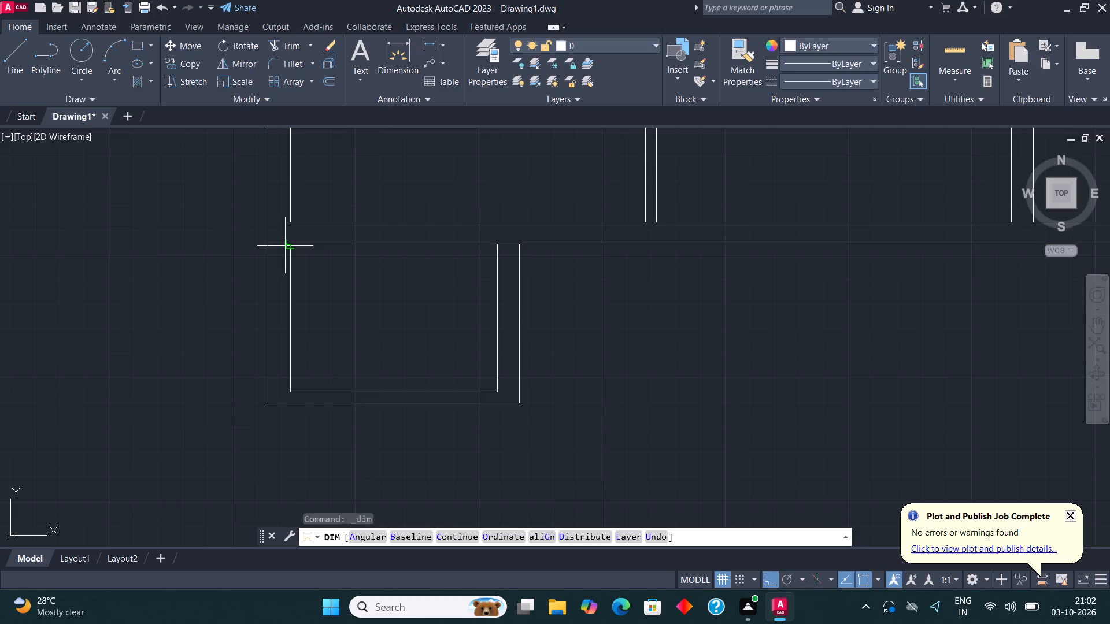
left_click(287, 246)
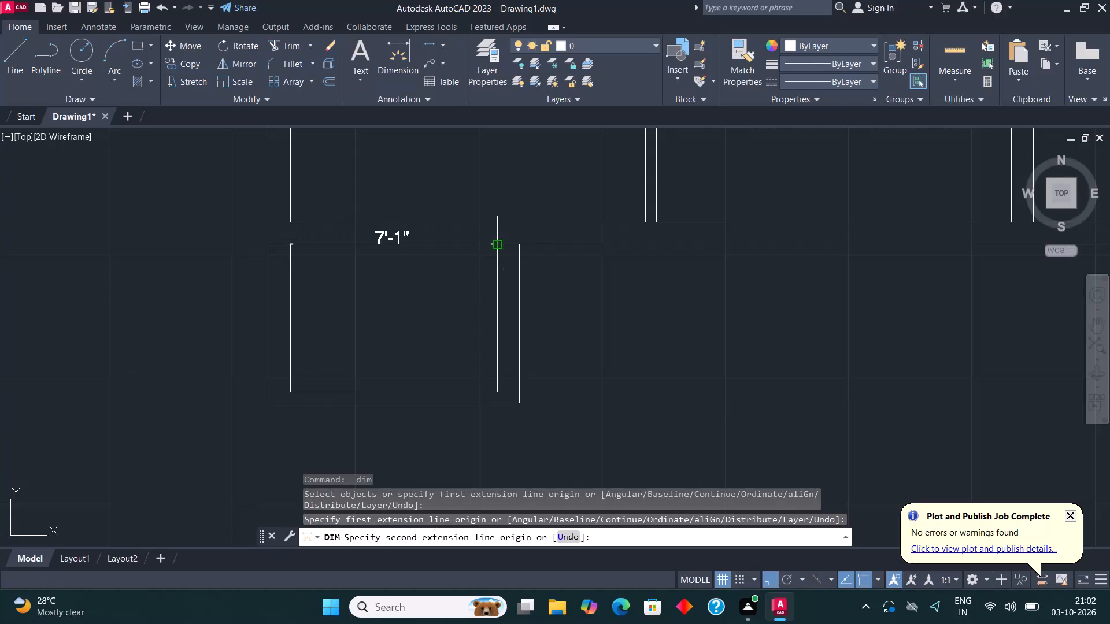
key("Escape")
Move both lines of the small room's right wall 9" to the right.
middle_click_drag(528, 252, 498, 248)
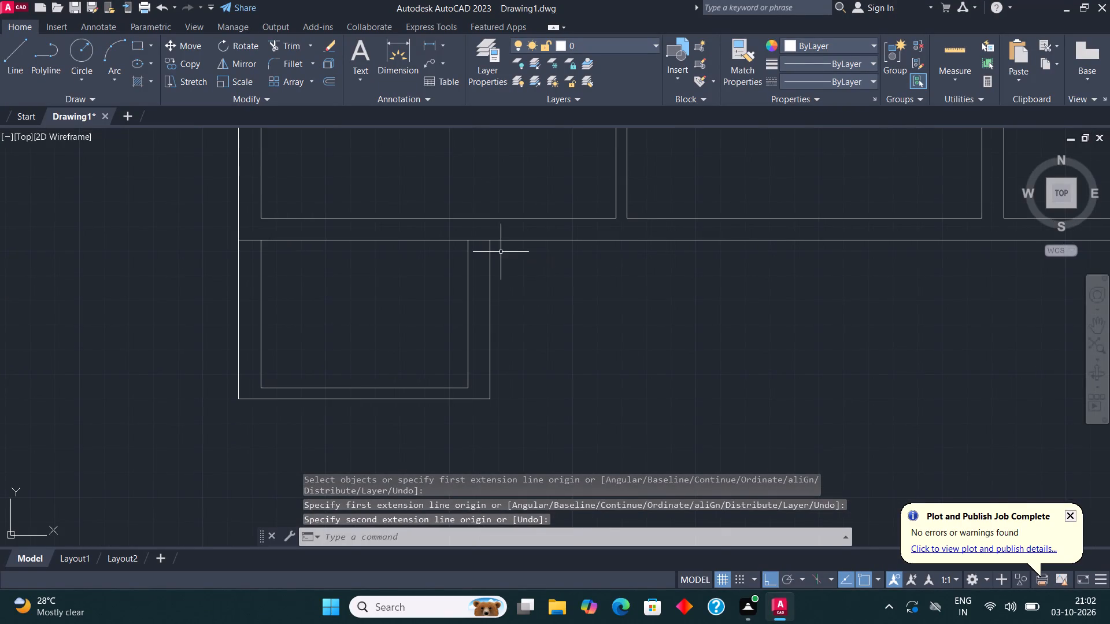
left_click_drag(517, 334, 499, 325)
left_click(427, 291)
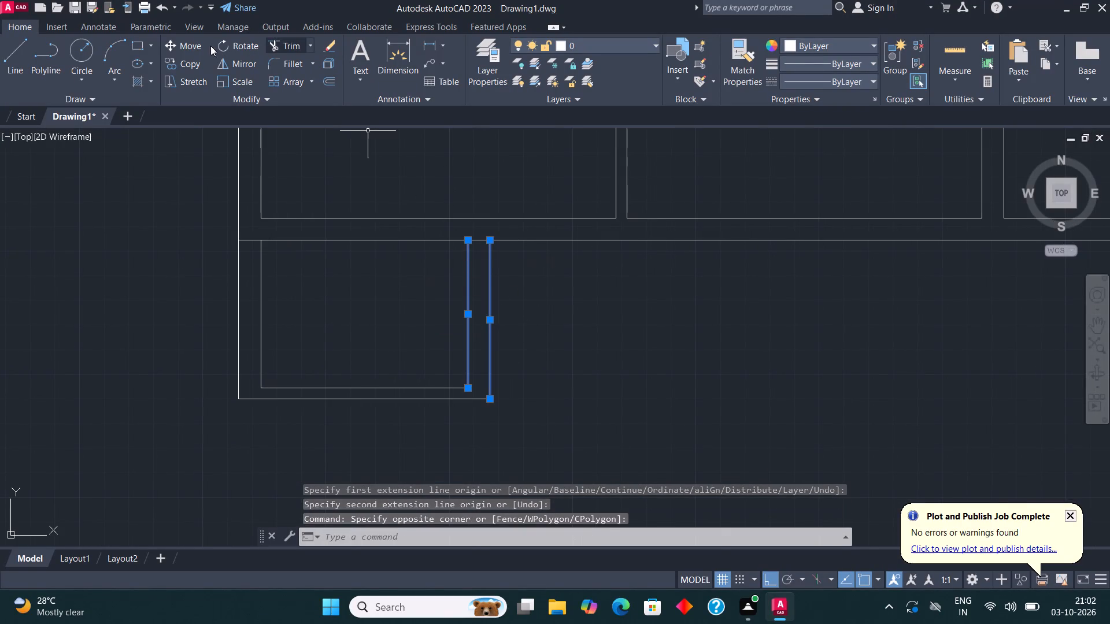
left_click(187, 42)
scroll(474, 193, "up", 1)
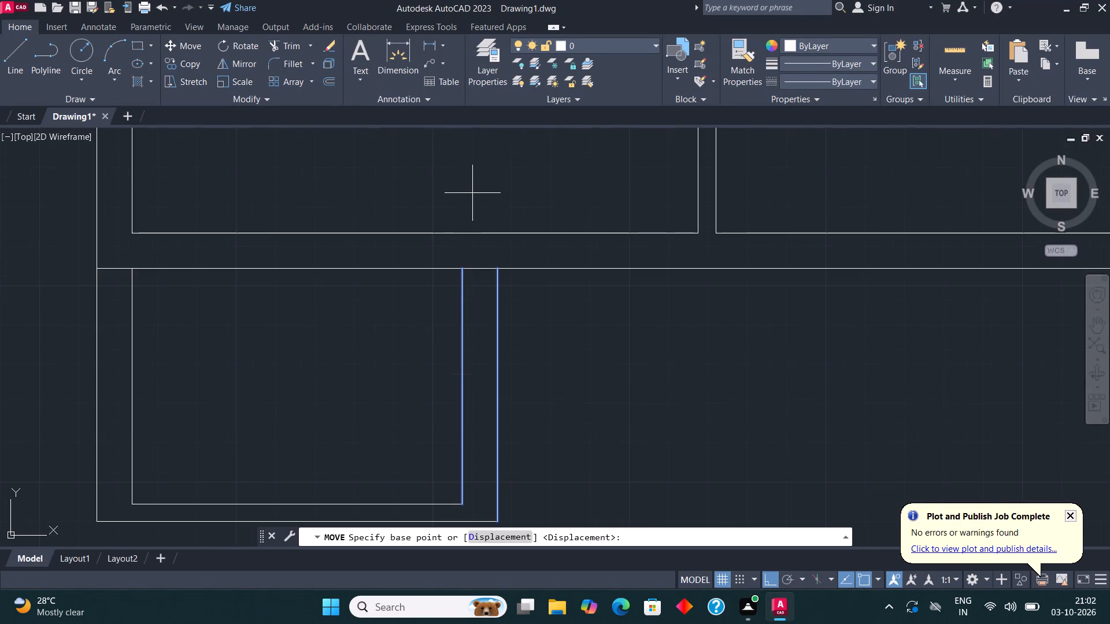
left_click(464, 269)
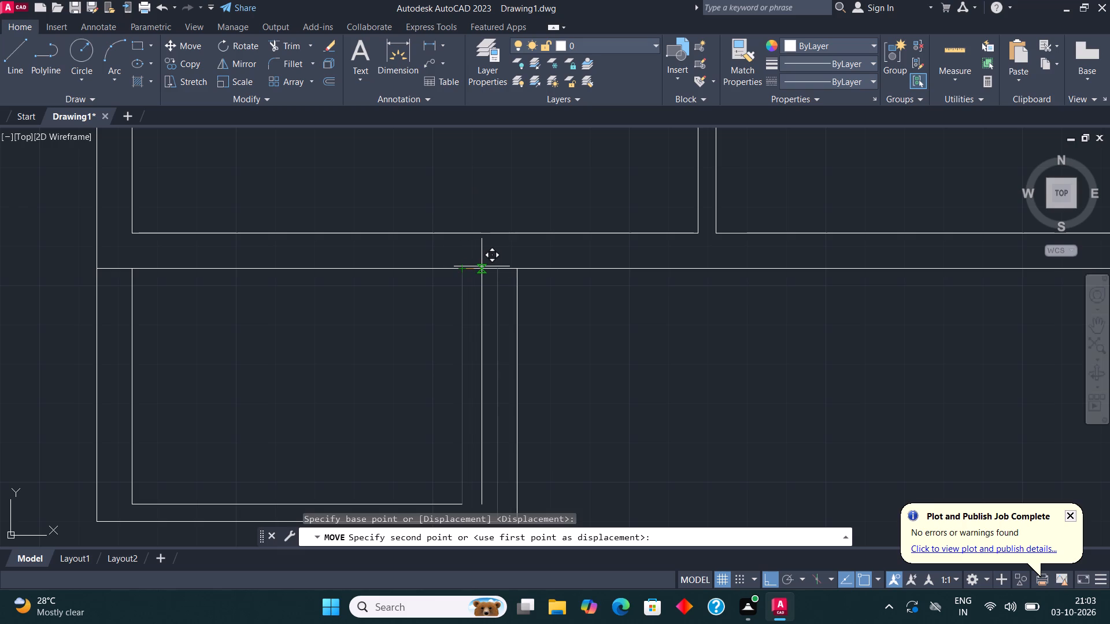
type("9\"")
key("Return")
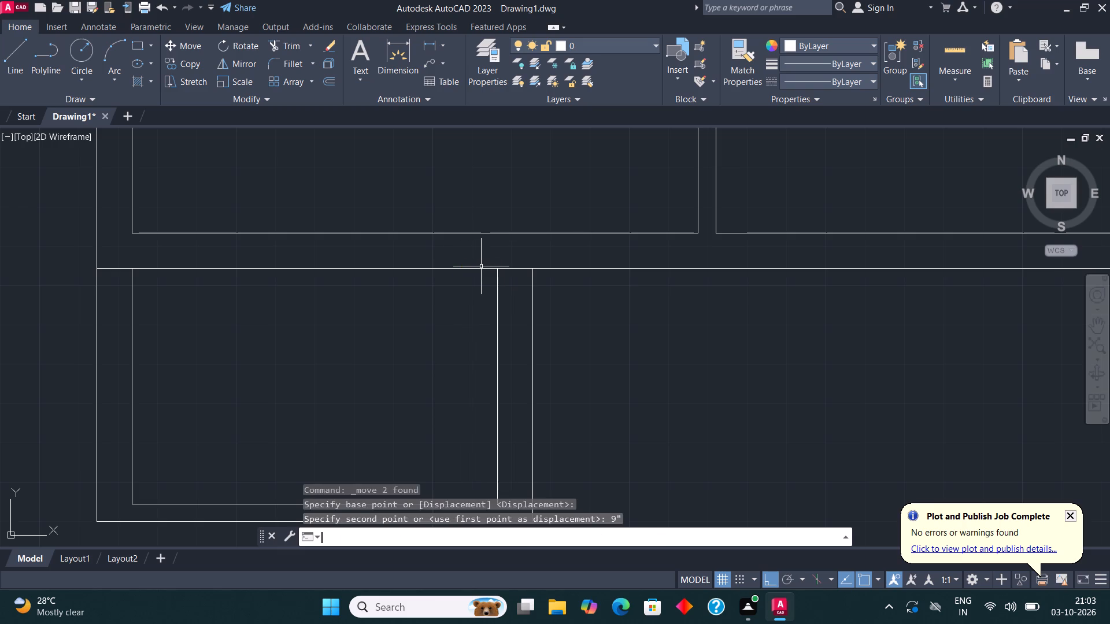
key("Escape")
Check the small room's inner width between its side walls with the Dimension tool, without placing a dimension.
left_click(392, 66)
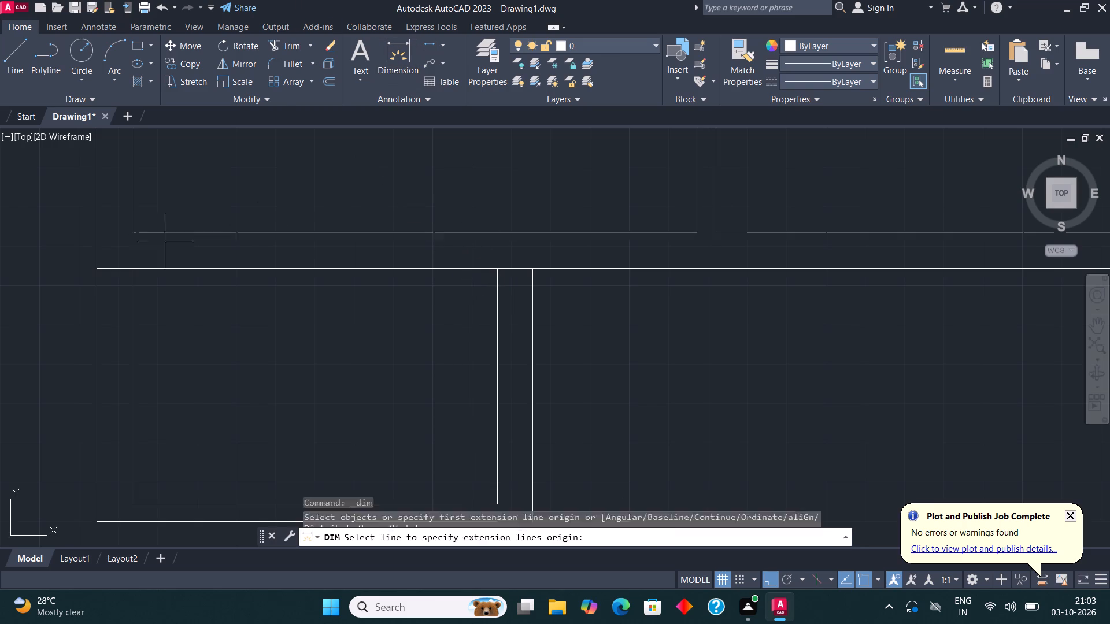
left_click(132, 266)
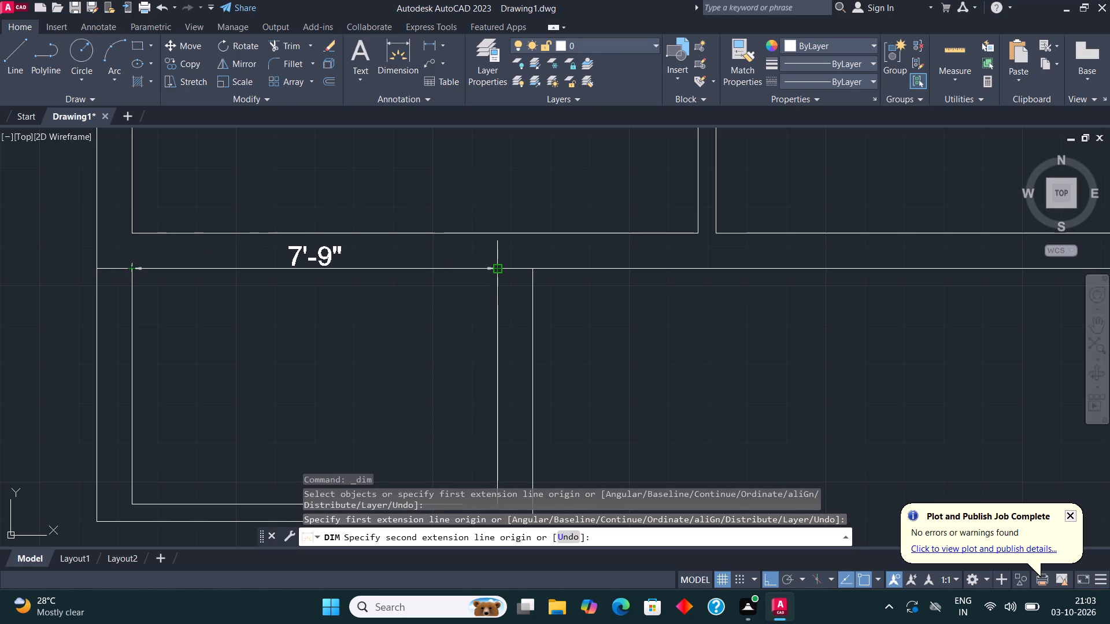
key("Escape")
Fillet the small room's inner and outer wall lines so each pair meets at the lower right corner.
middle_click_drag(594, 302, 562, 249)
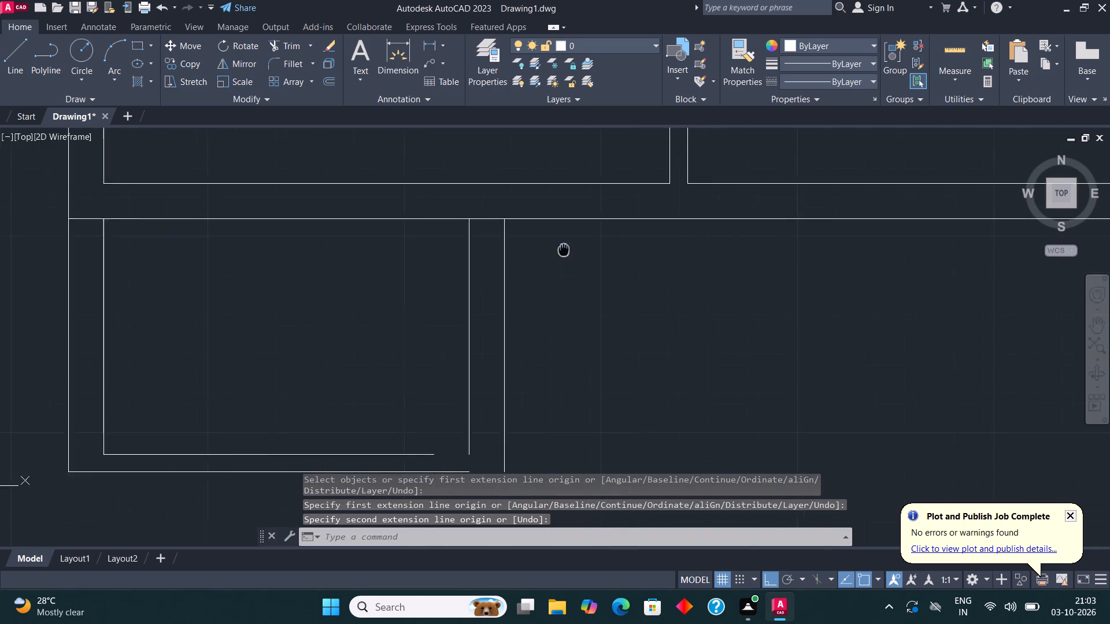
middle_click_drag(562, 249, 527, 188)
left_click(290, 62)
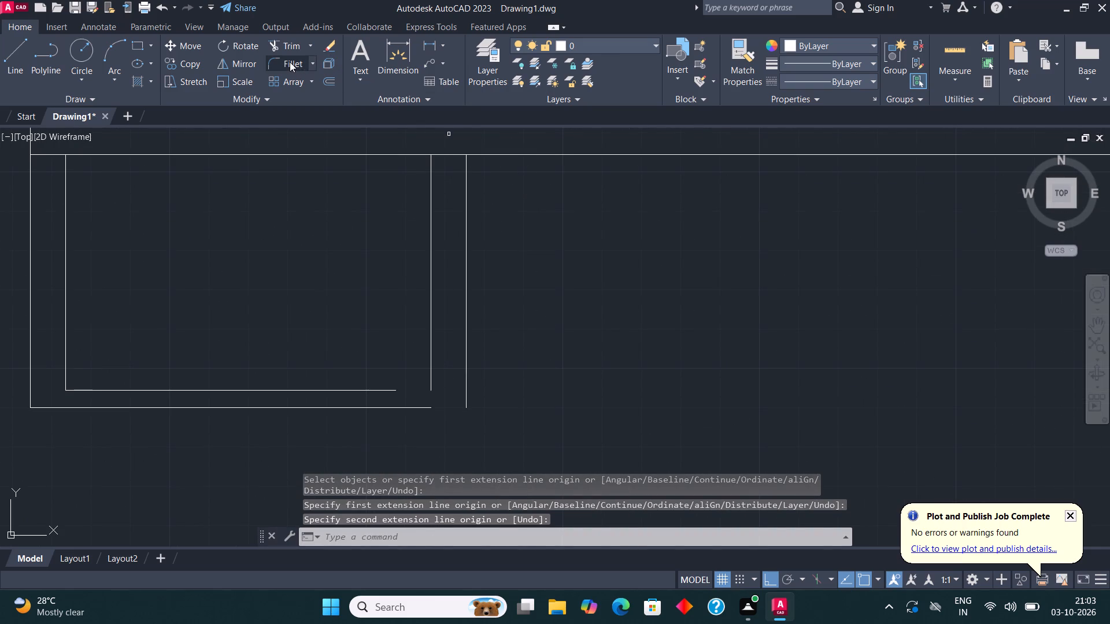
left_click(382, 391)
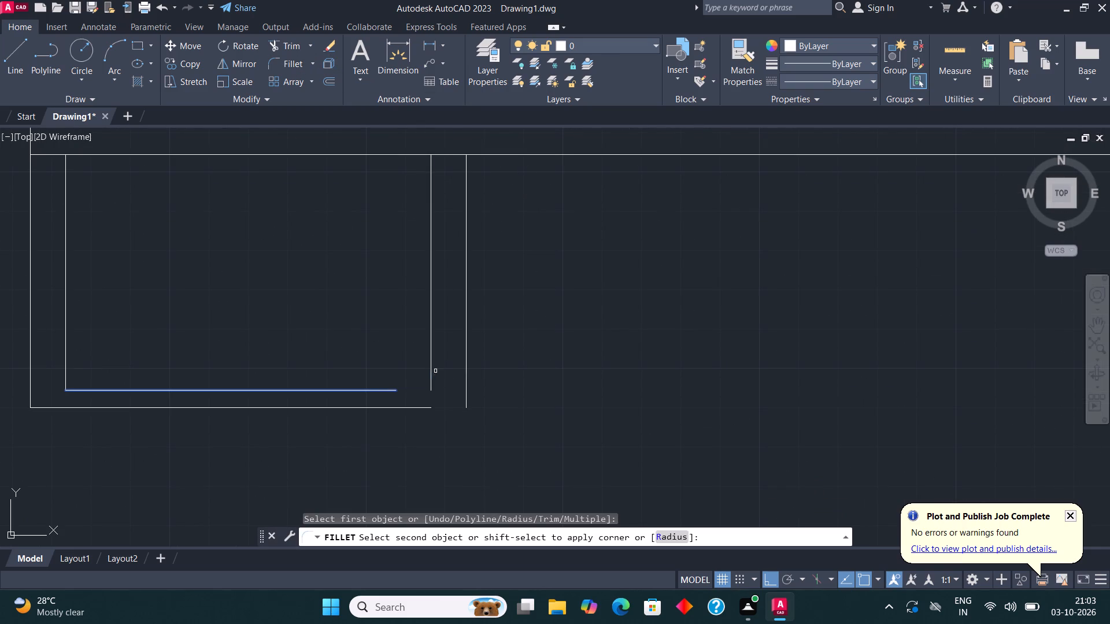
left_click(430, 359)
left_click(287, 64)
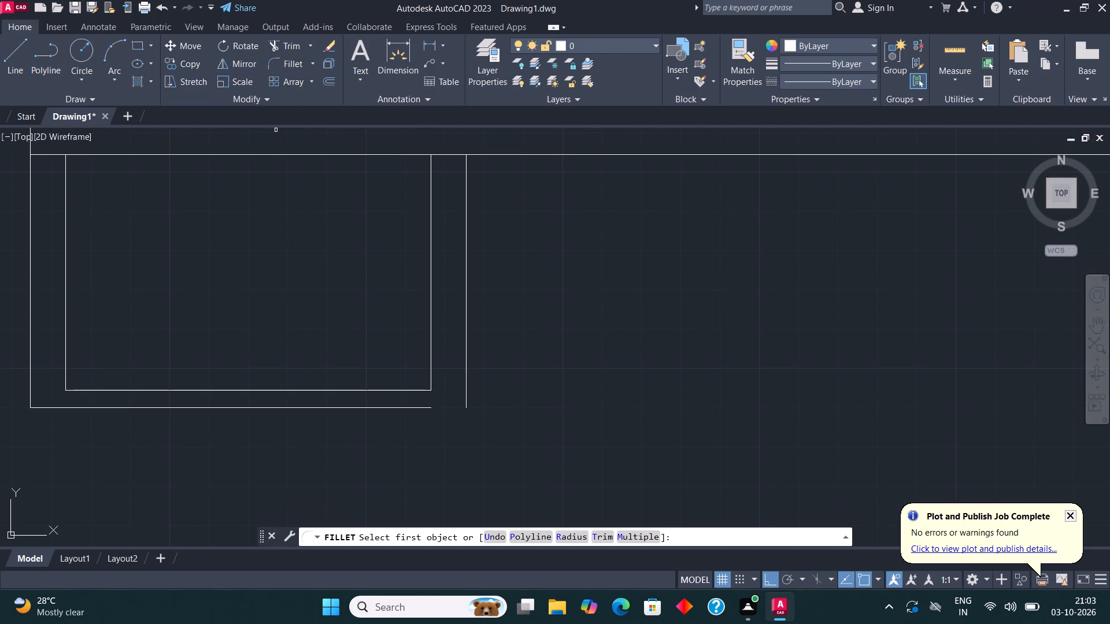
left_click(413, 408)
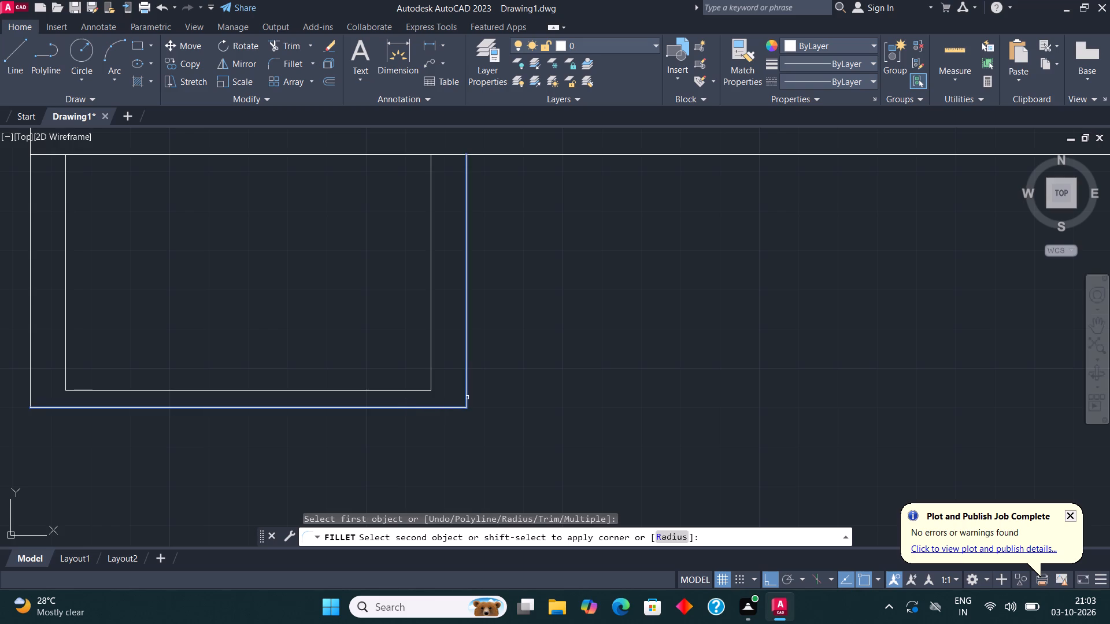
left_click(468, 392)
Draw a second small room below the first, from its inner left wall line: 5' down, 7'9" across and 5' back up.
scroll(513, 357, "down", 2)
middle_click_drag(621, 339, 646, 240)
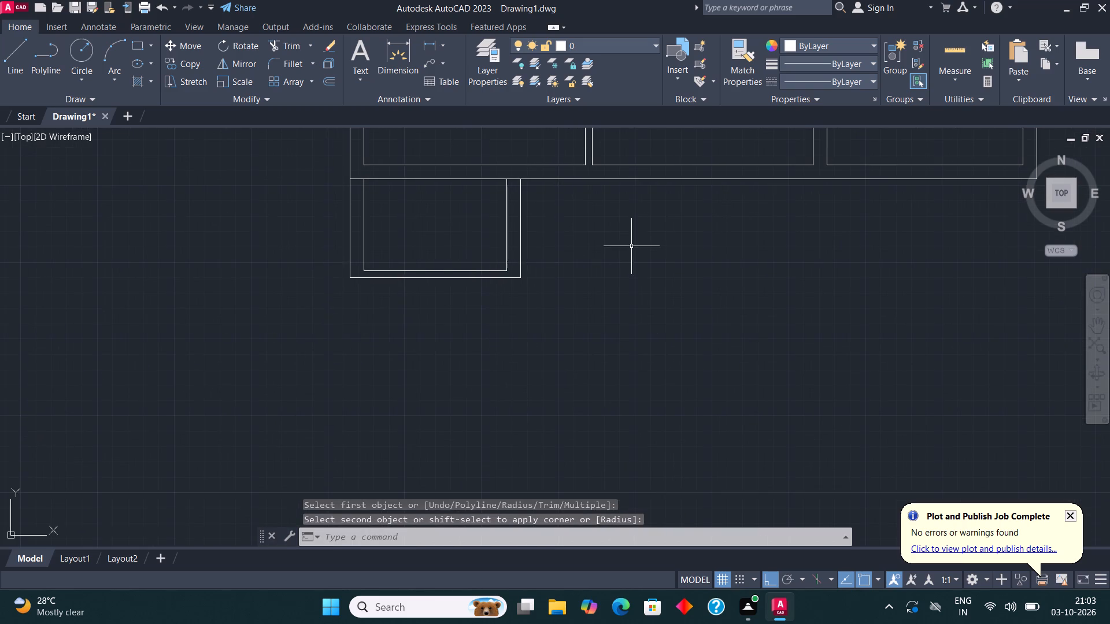
middle_click_drag(625, 244, 610, 240)
scroll(420, 213, "up", 1)
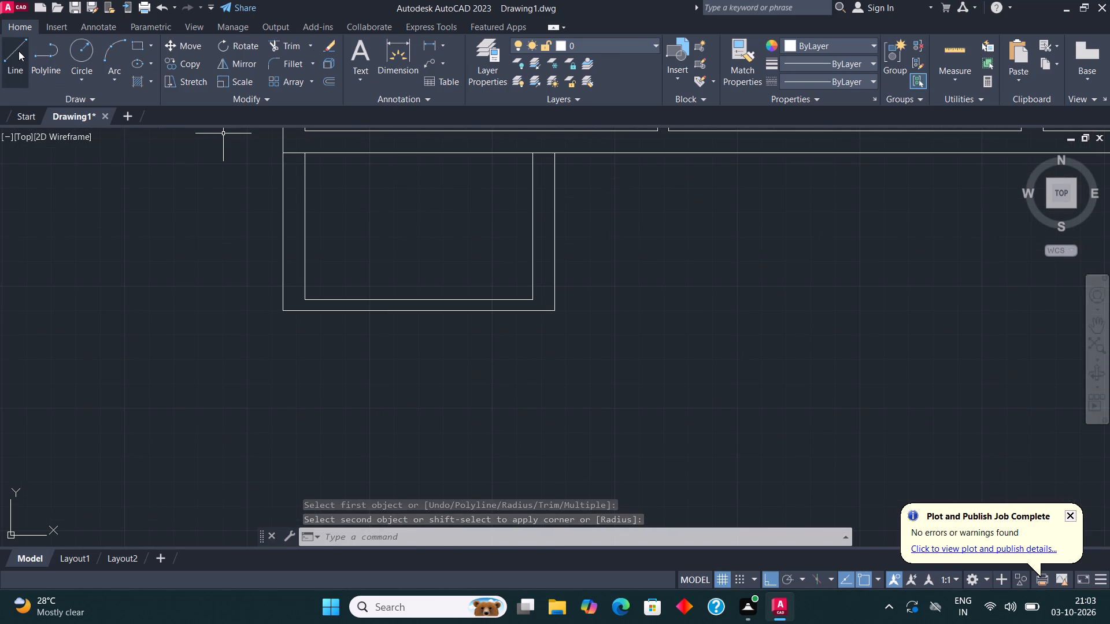
left_click(18, 51)
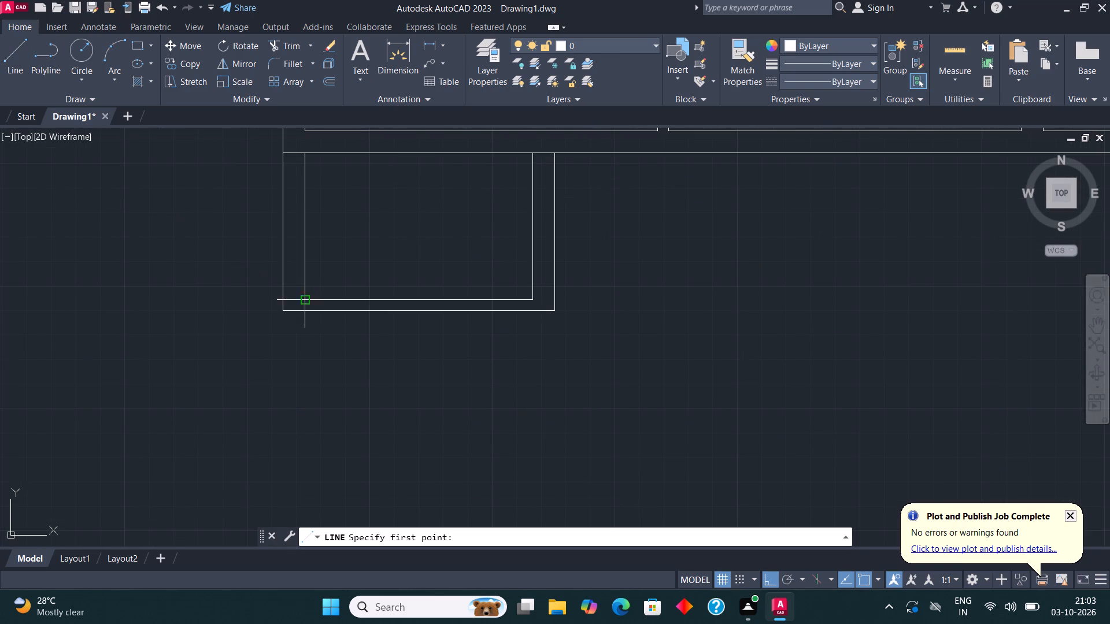
left_click(306, 308)
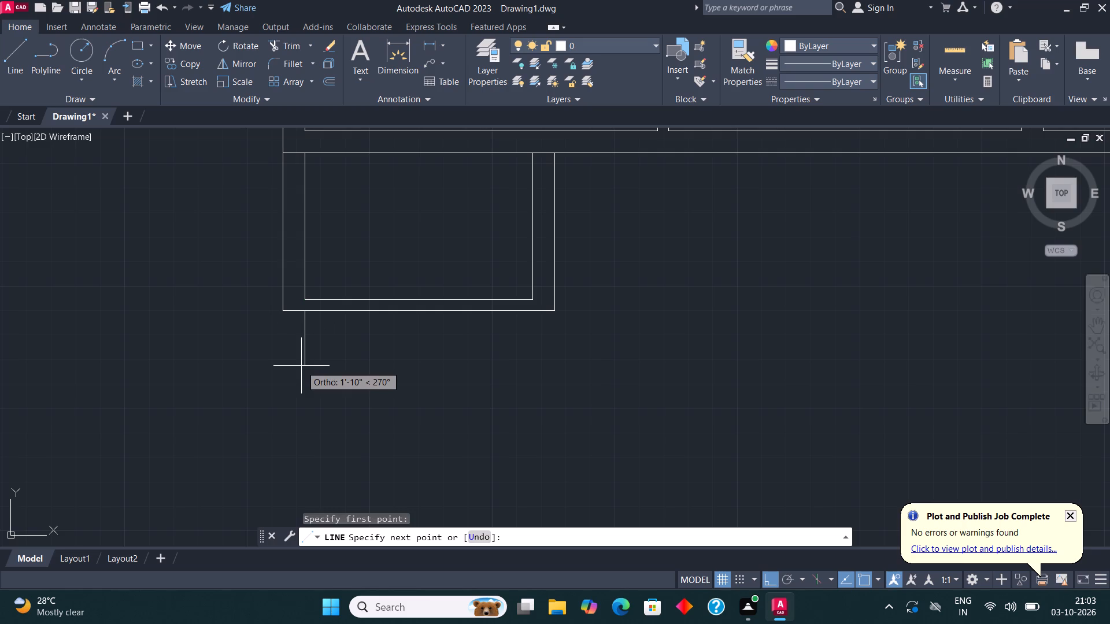
type("5'")
key("Return")
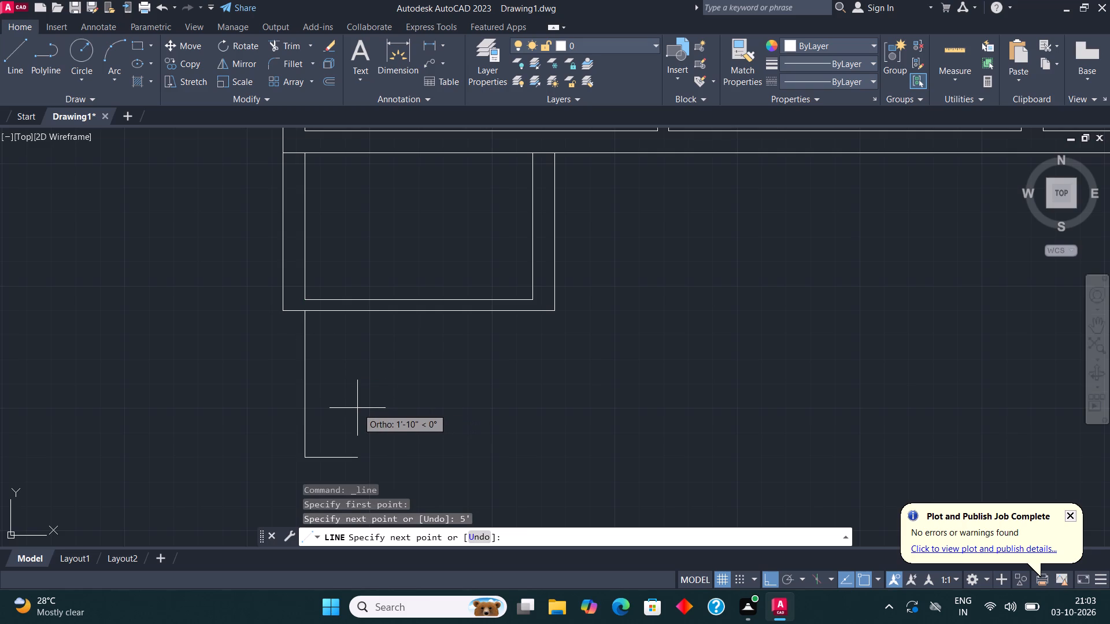
type("7'9\"")
key("Return")
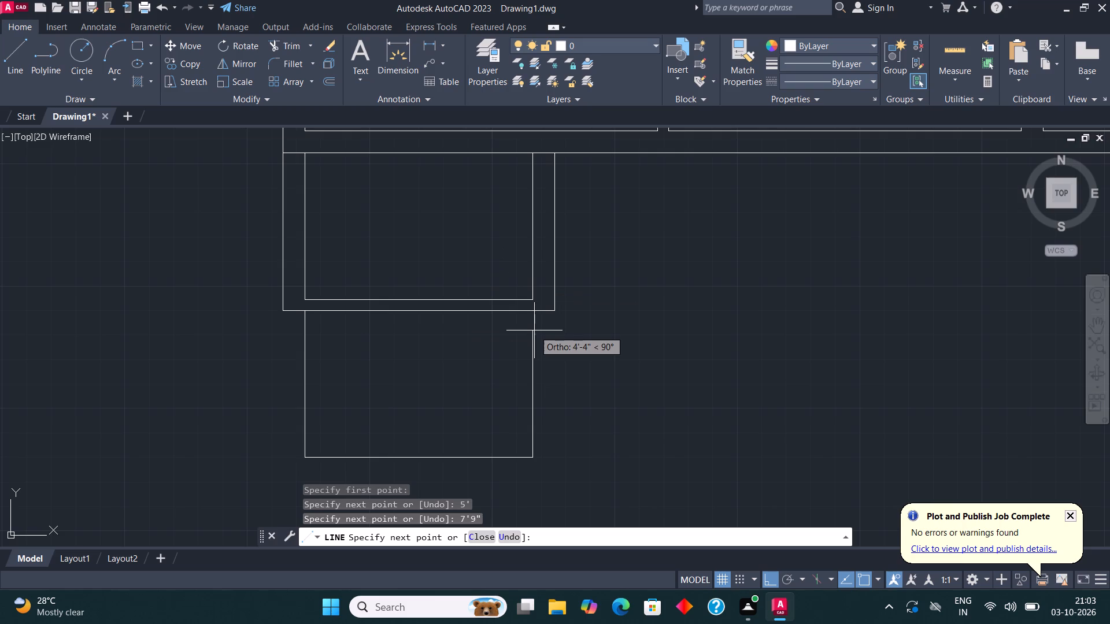
type("5'")
key("Return")
key("Escape")
Offset the new lower room's left, bottom and right lines 9" outward.
scroll(535, 306, "down", 1)
middle_click_drag(558, 356, 558, 329)
left_click(551, 381)
left_click(320, 355)
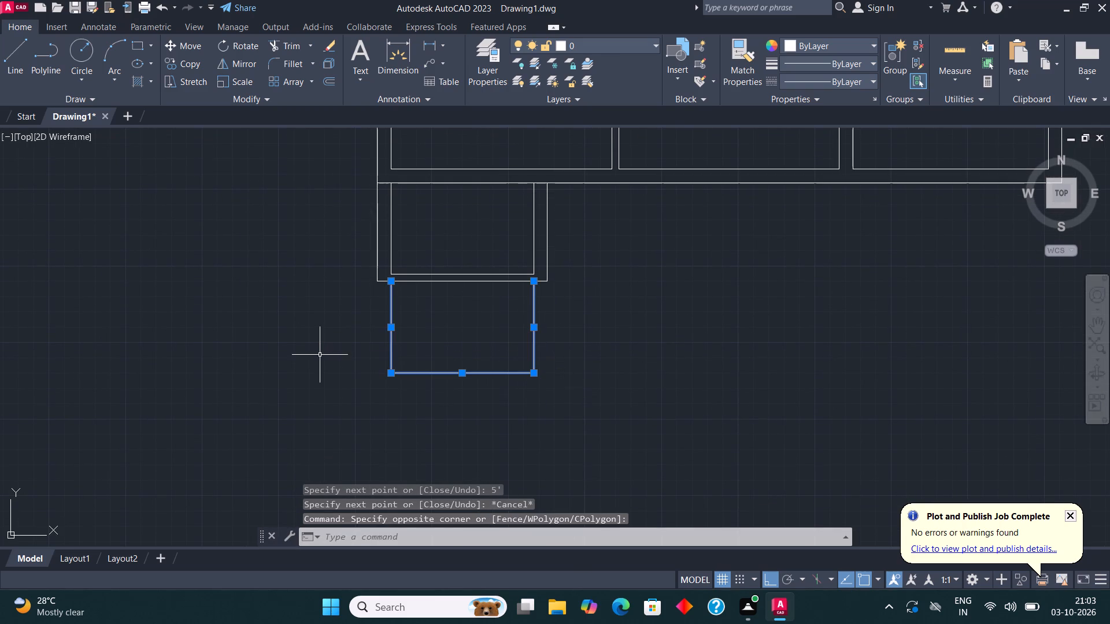
left_click(329, 80)
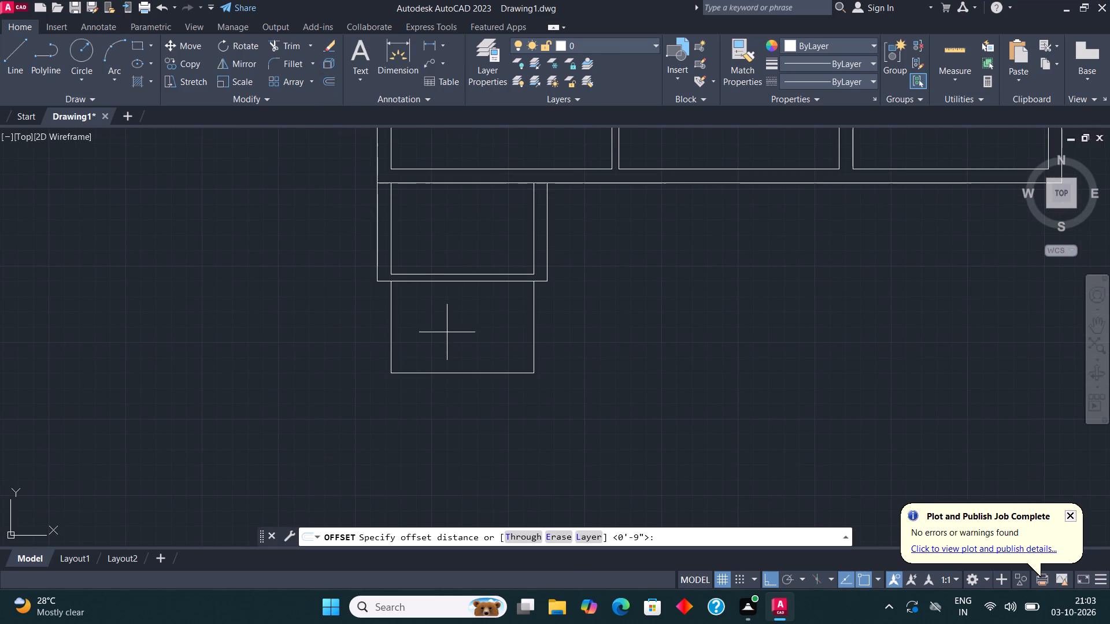
left_click(391, 326)
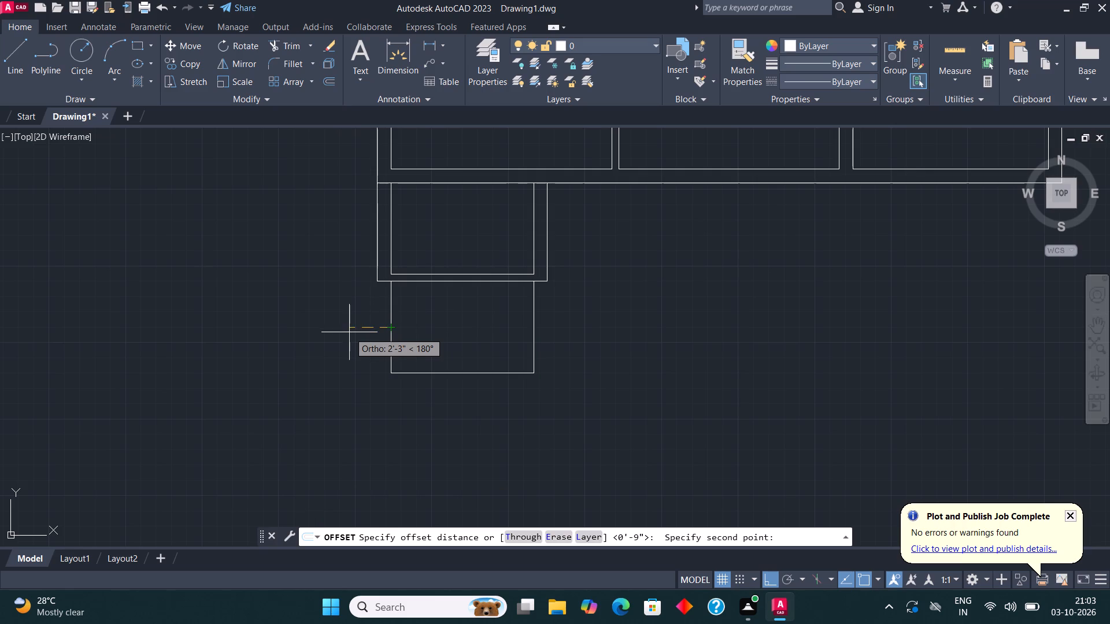
type("9\"")
key("Return")
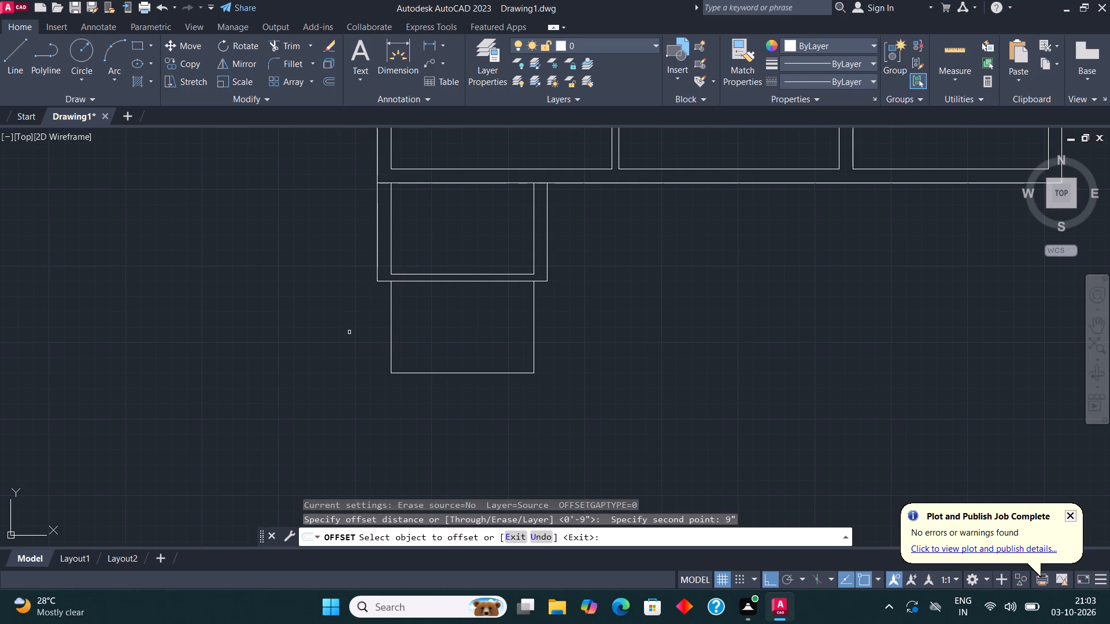
left_click(393, 330)
left_click(391, 333)
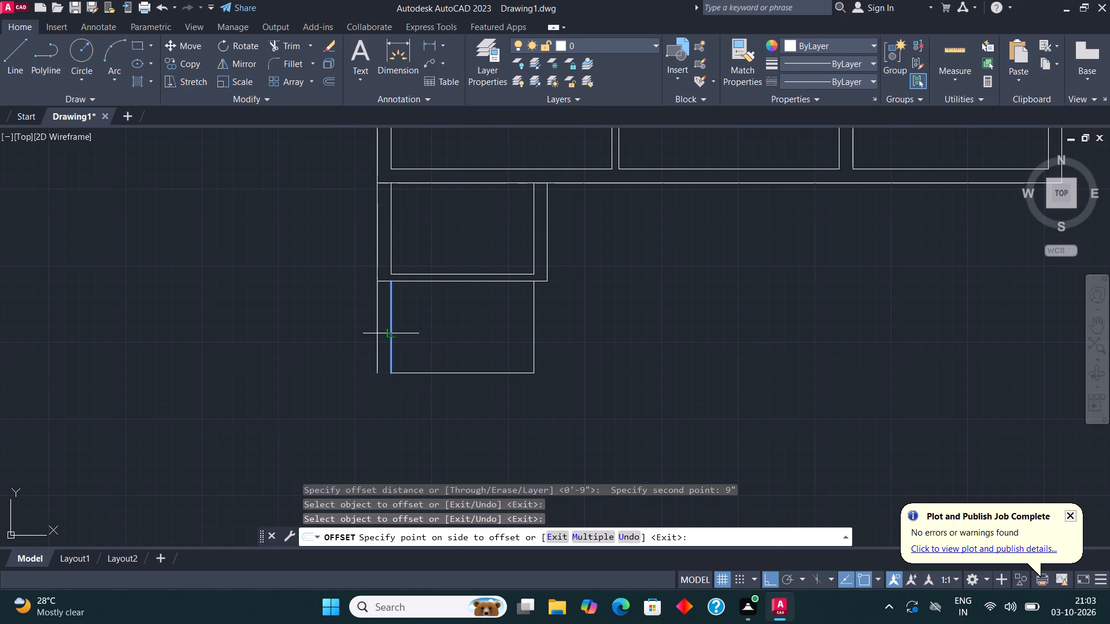
left_click(351, 328)
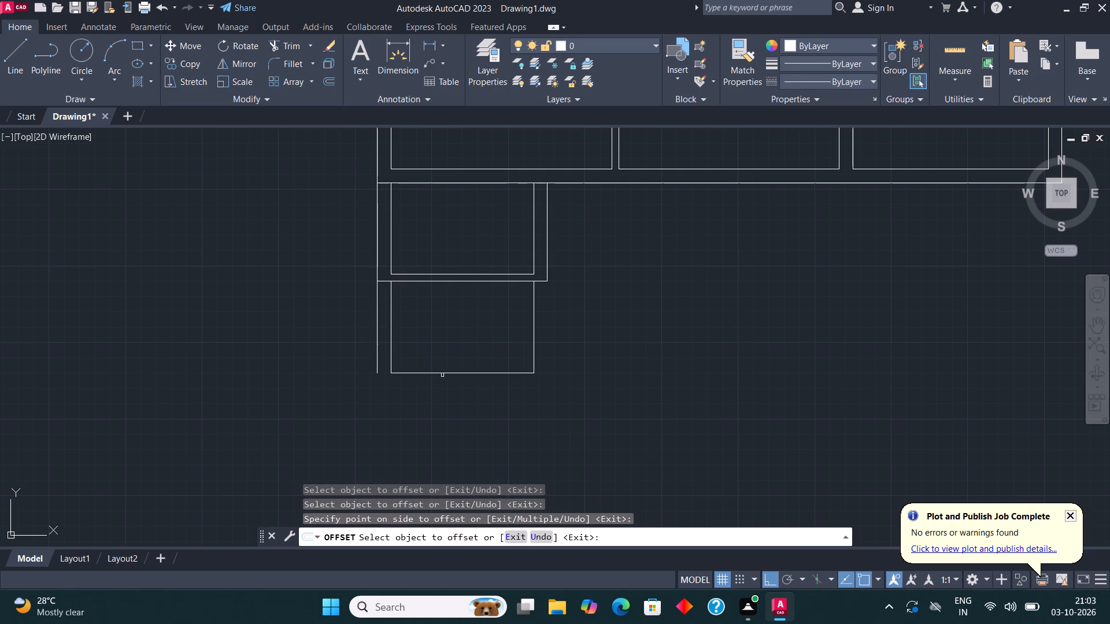
left_click(447, 375)
left_click(451, 396)
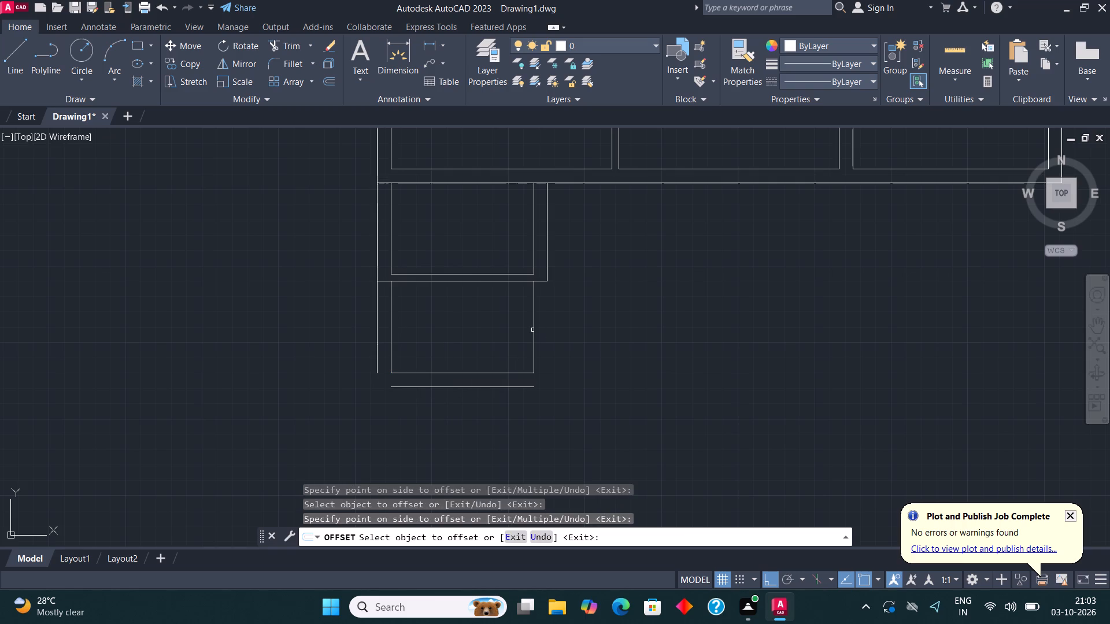
left_click(534, 330)
left_click(583, 329)
key("Escape")
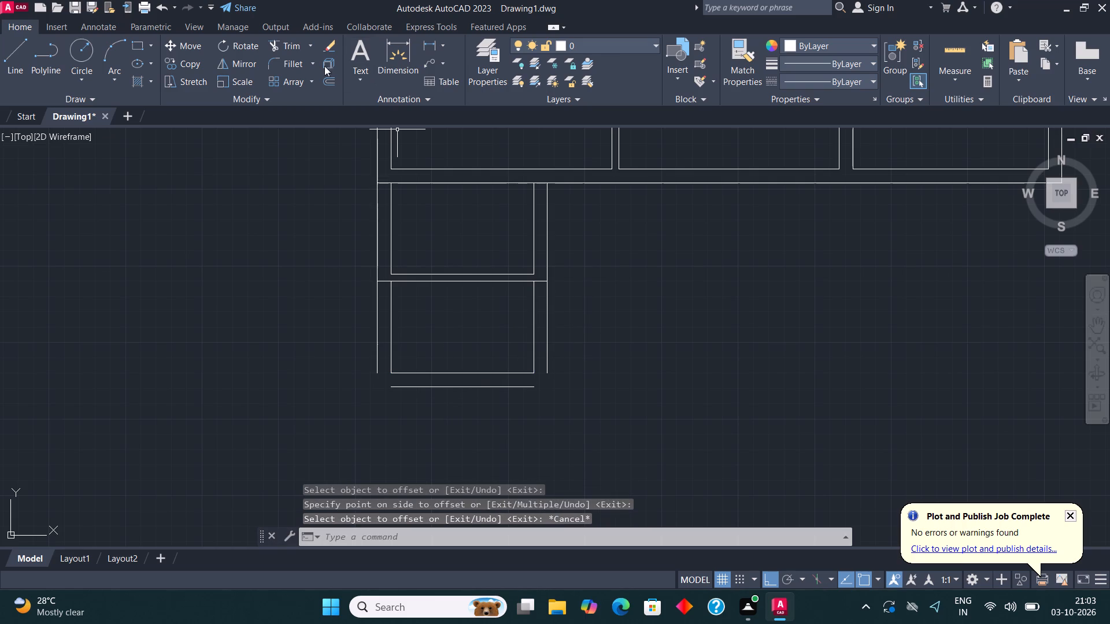
Fillet the lower room's outer wall lines so they meet at the lower left and lower right corners.
left_click(293, 63)
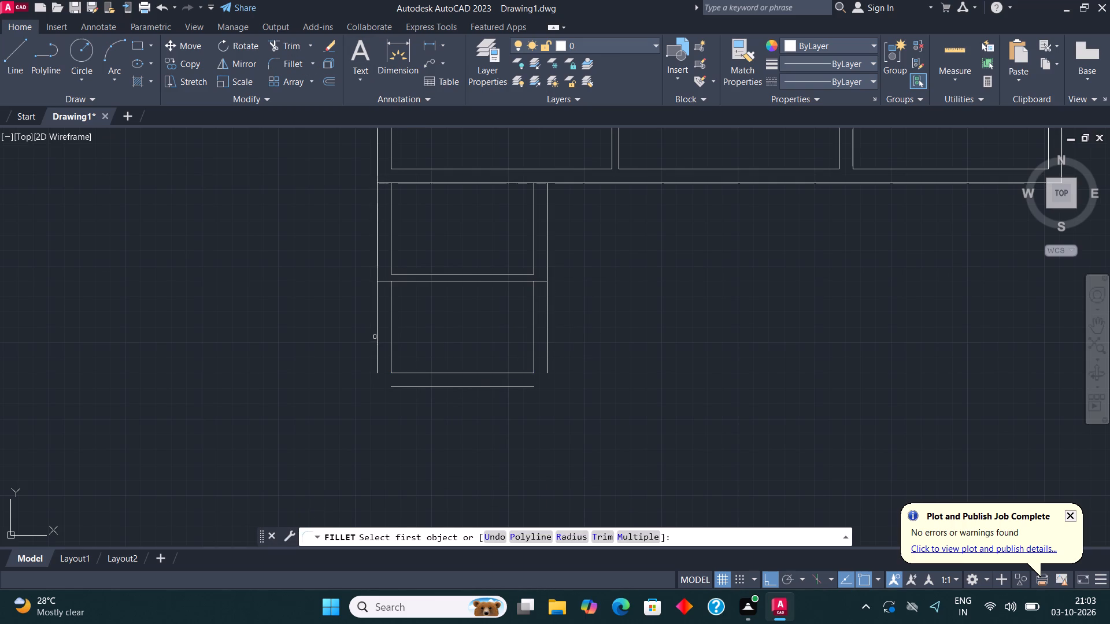
left_click(376, 340)
left_click(412, 389)
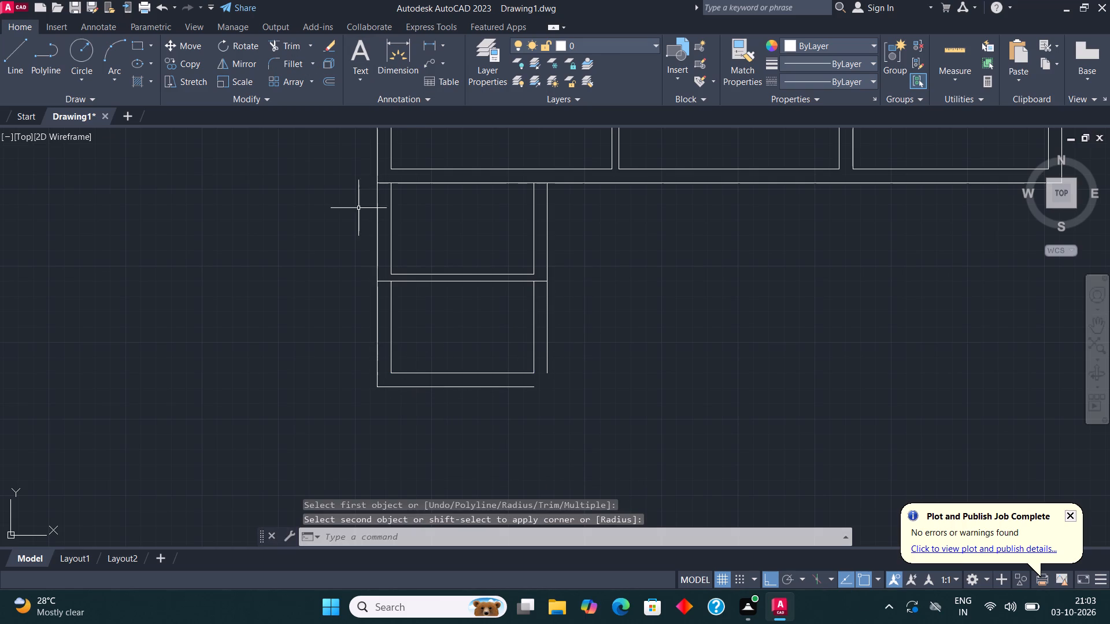
left_click(292, 66)
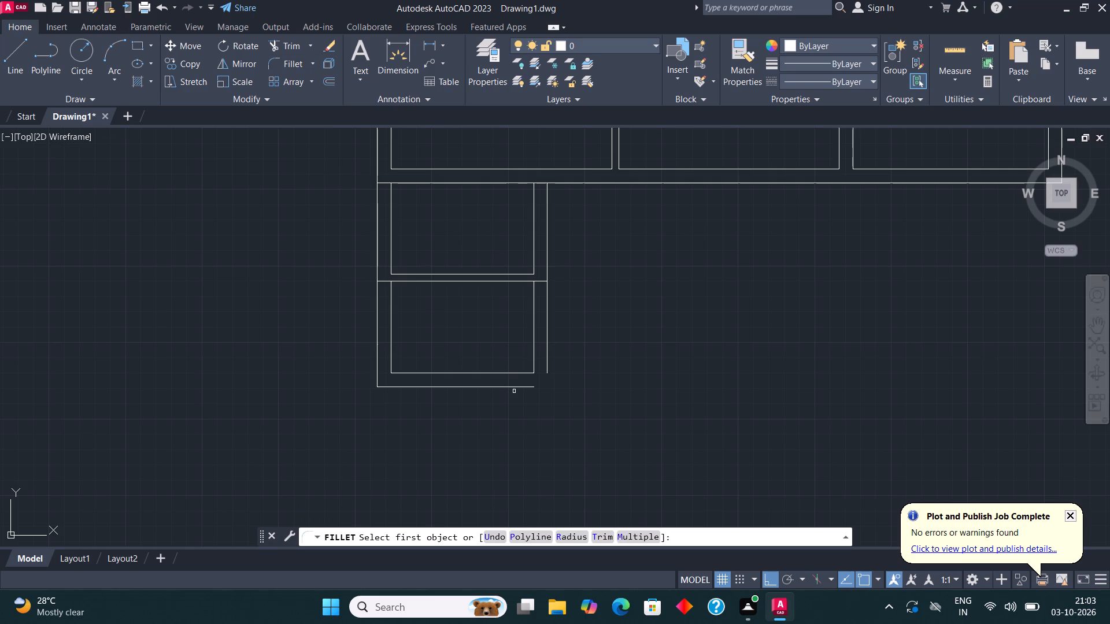
left_click(514, 389)
left_click(550, 366)
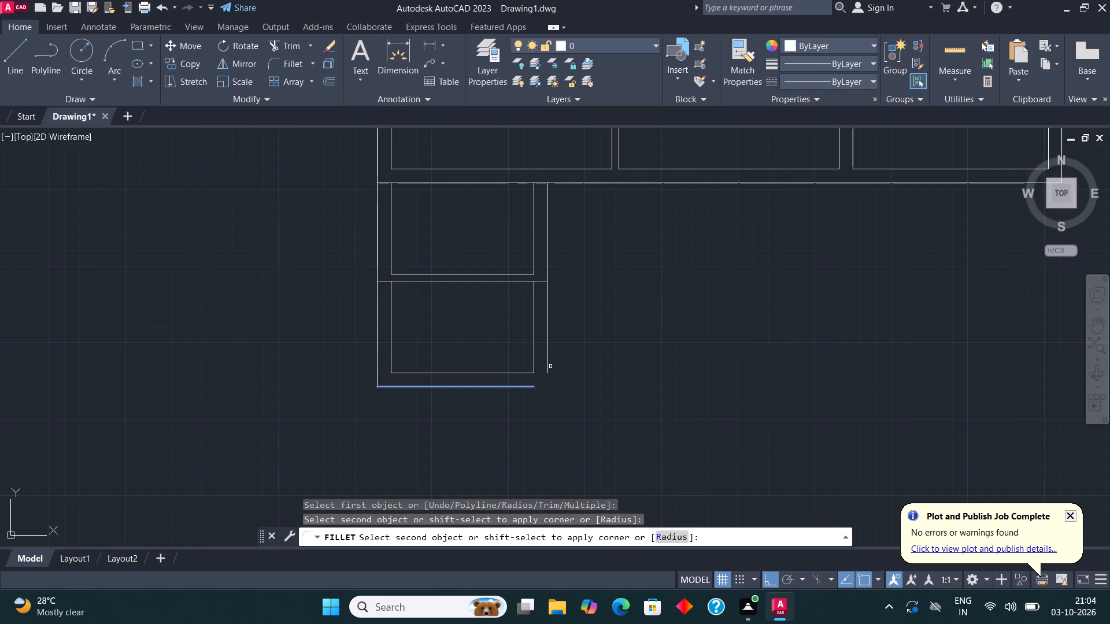
left_click(547, 360)
Draw a line from the lower small room's inner lower left corner across its bottom wall and on 12'4.5" down.
middle_click_drag(565, 383, 542, 339)
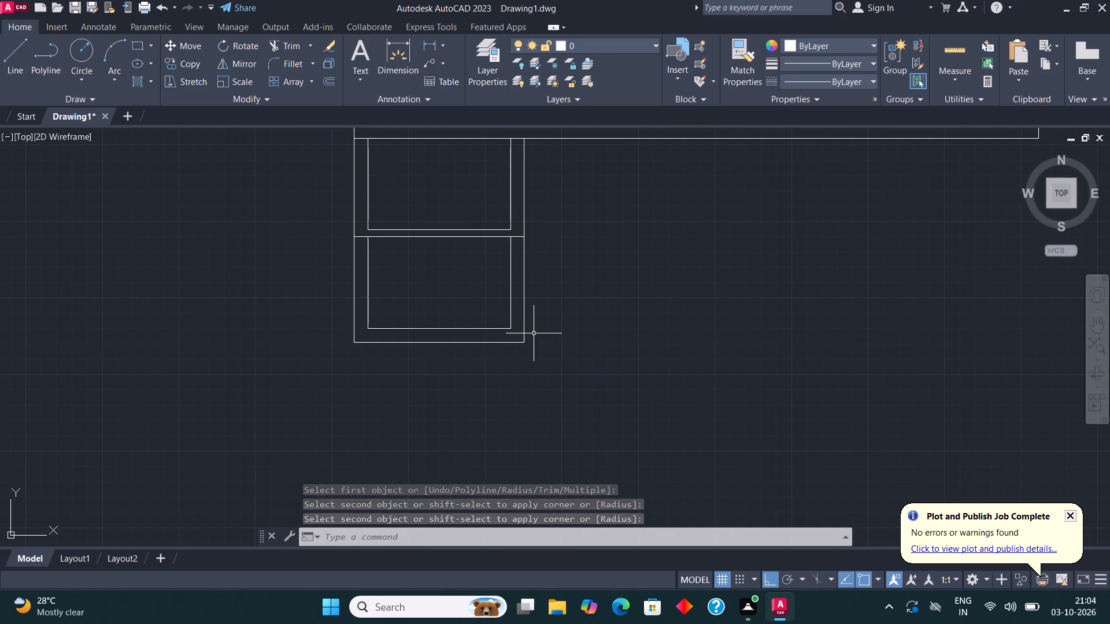
middle_click_drag(569, 394, 578, 366)
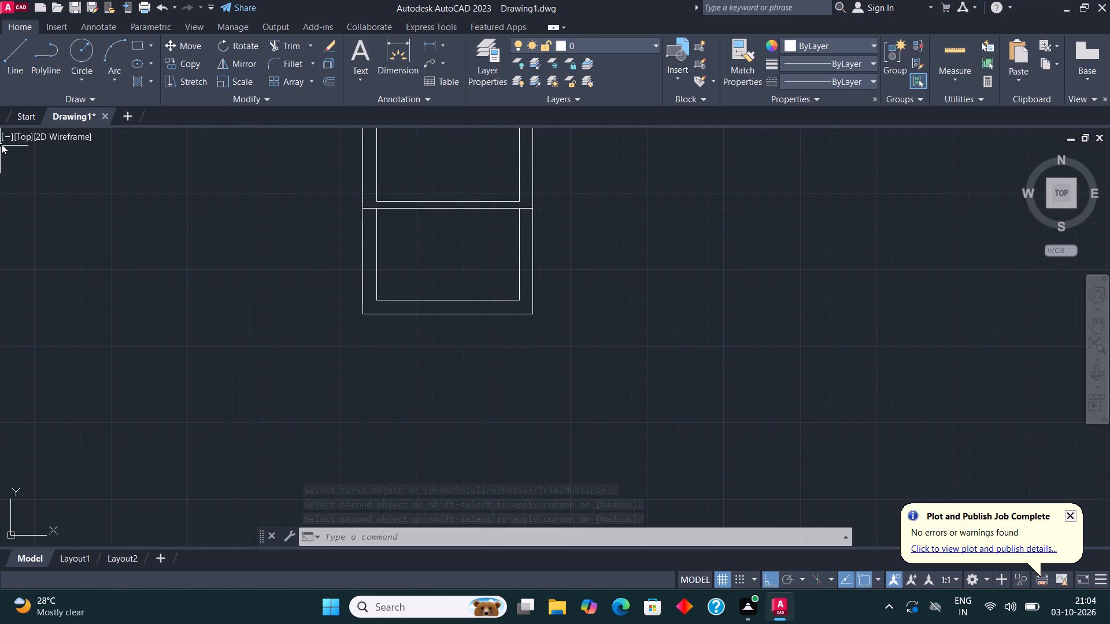
left_click(23, 51)
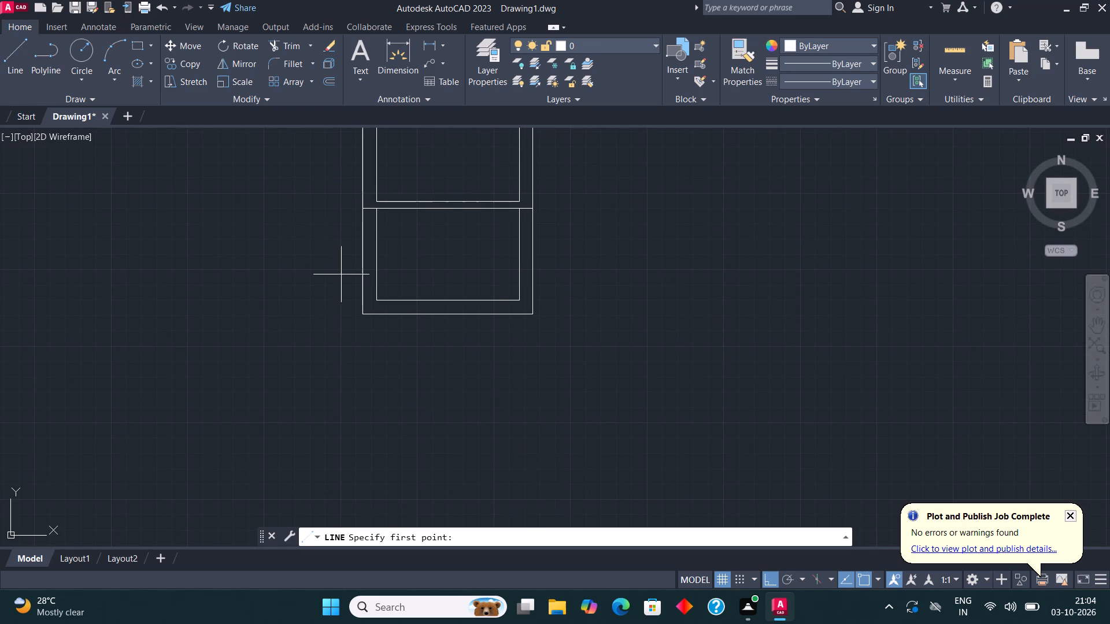
scroll(342, 274, "up", 2)
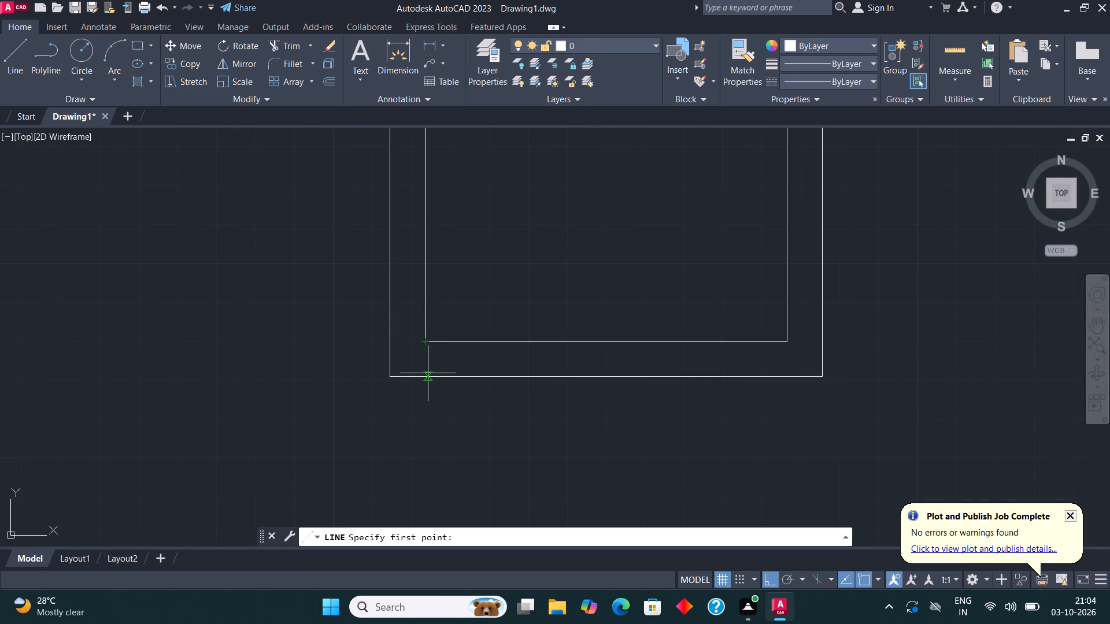
left_click(423, 344)
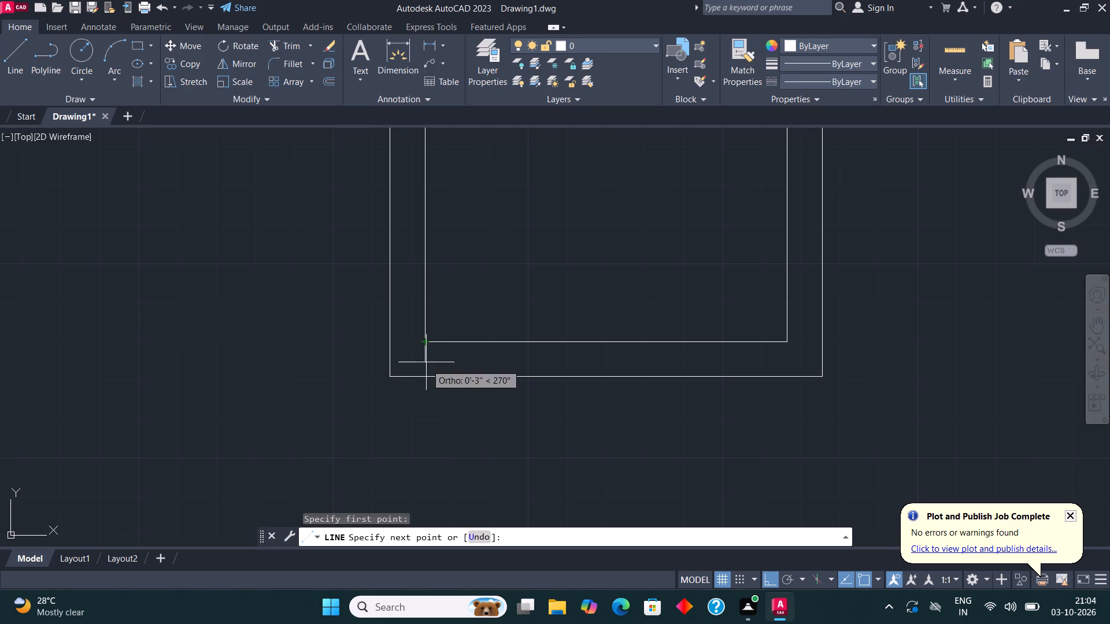
left_click(426, 374)
scroll(436, 332, "down", 2)
scroll(435, 425, "up", 2)
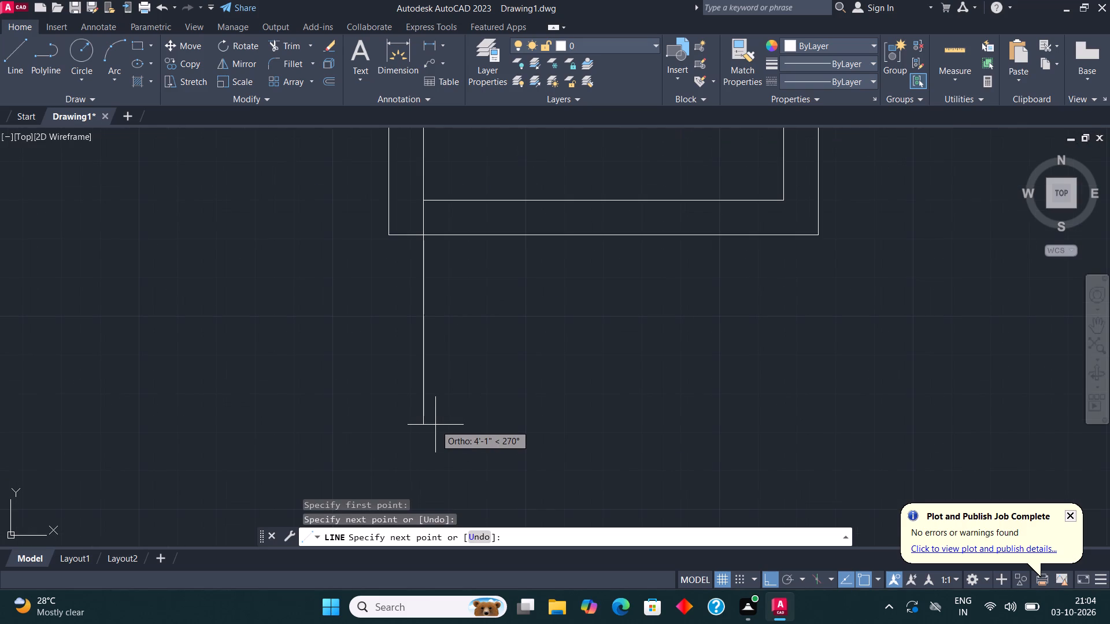
type("12'")
type("4.5")
key("shift+quotedbl")
key("Return")
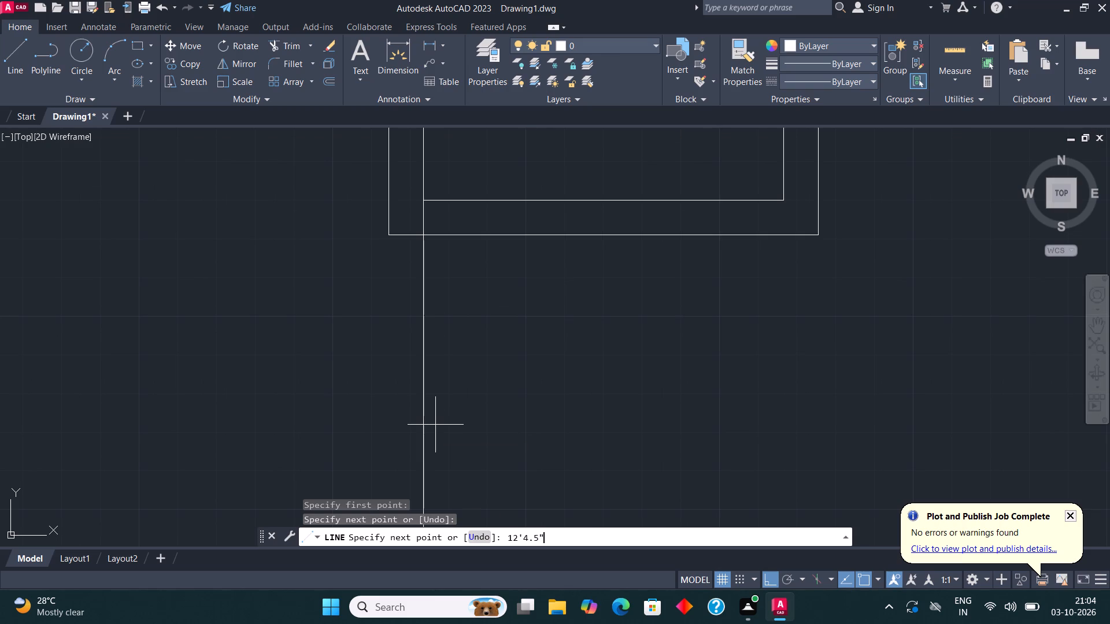
Continue the new room's outline 12' across, 12'4.5" up, and back to the small room's outer lower right corner.
scroll(424, 417, "down", 5)
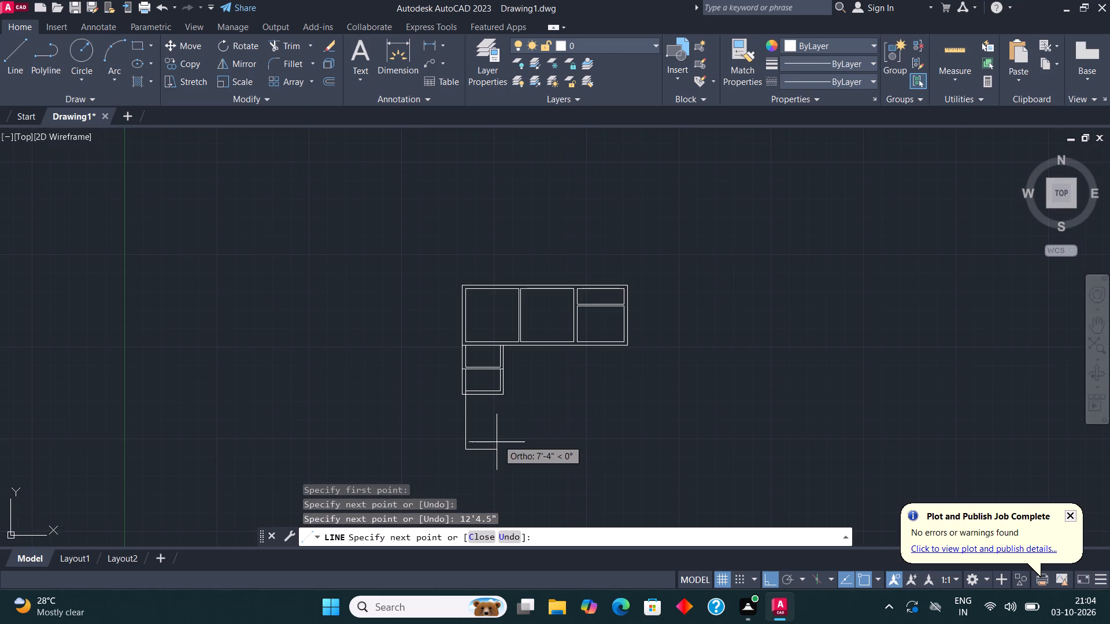
scroll(497, 442, "up", 2)
type("12'")
key("Return")
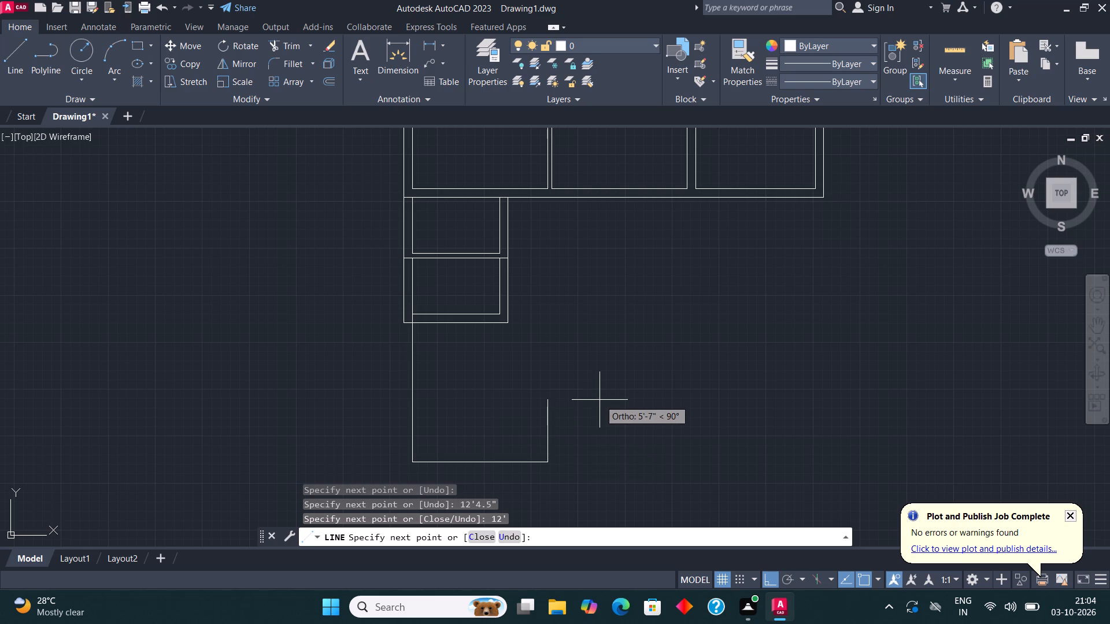
type("12'4")
type(".5\"")
key("Return")
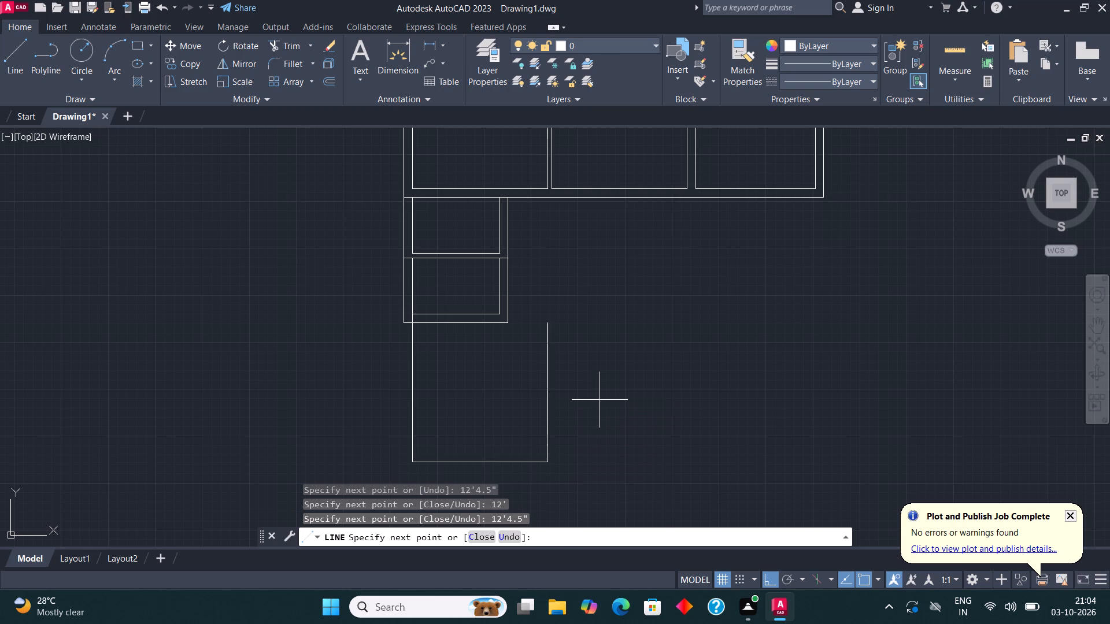
scroll(532, 343, "up", 1)
left_click(490, 311)
key("Escape")
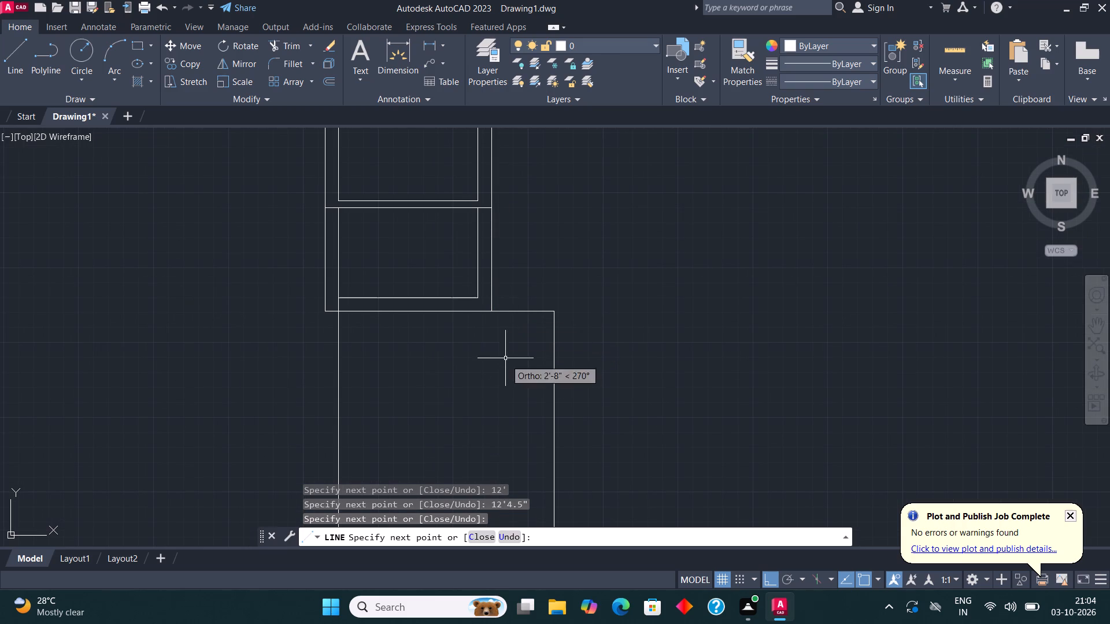
Offset the new large room's left, bottom and right lines 9" outward.
scroll(493, 258, "down", 1)
scroll(541, 273, "down", 1)
middle_click_drag(541, 272, 534, 244)
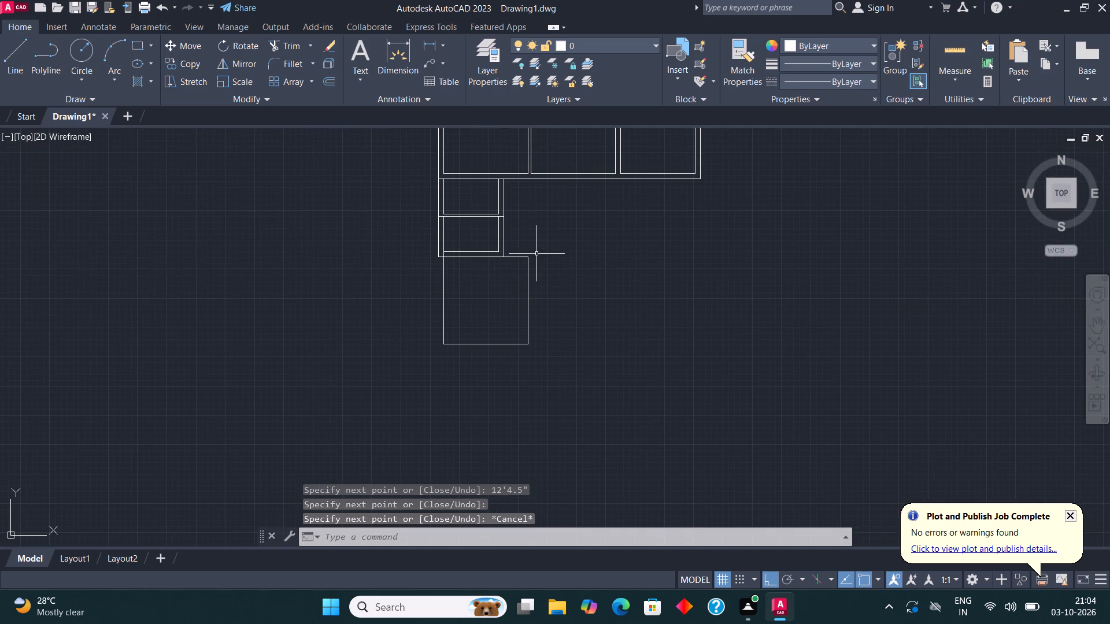
middle_click_drag(536, 254, 527, 274)
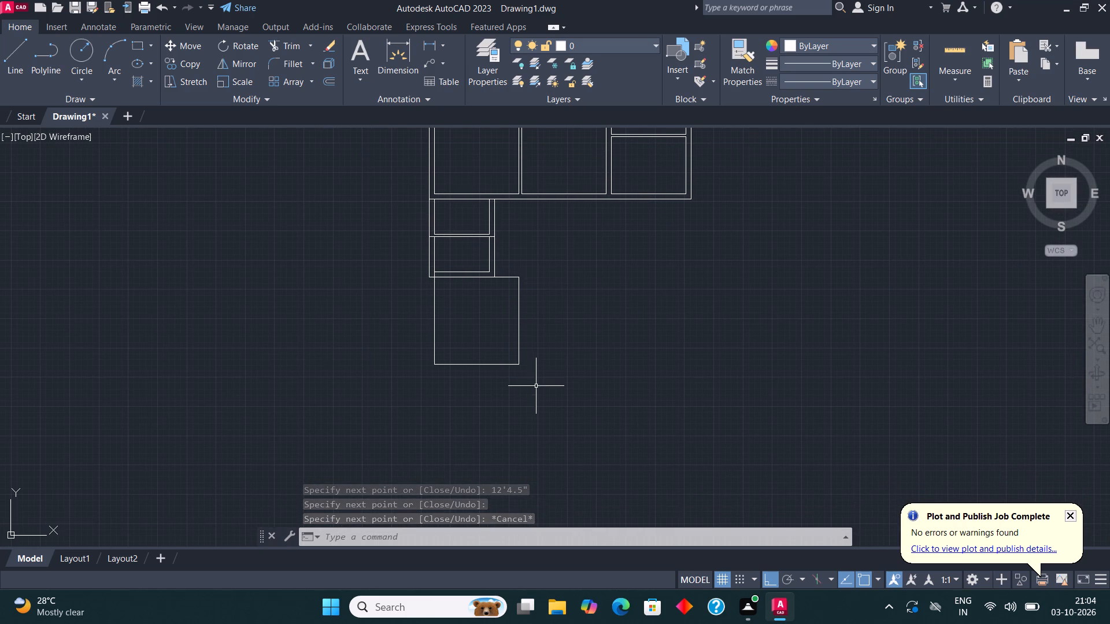
left_click(536, 386)
left_click(409, 302)
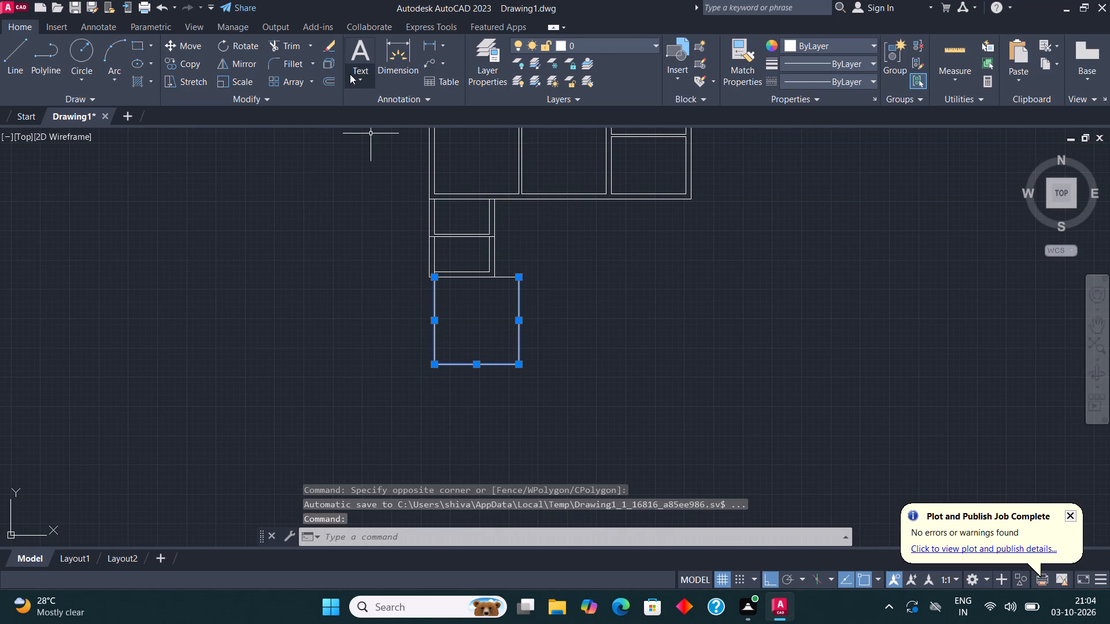
left_click(337, 79)
left_click(434, 323)
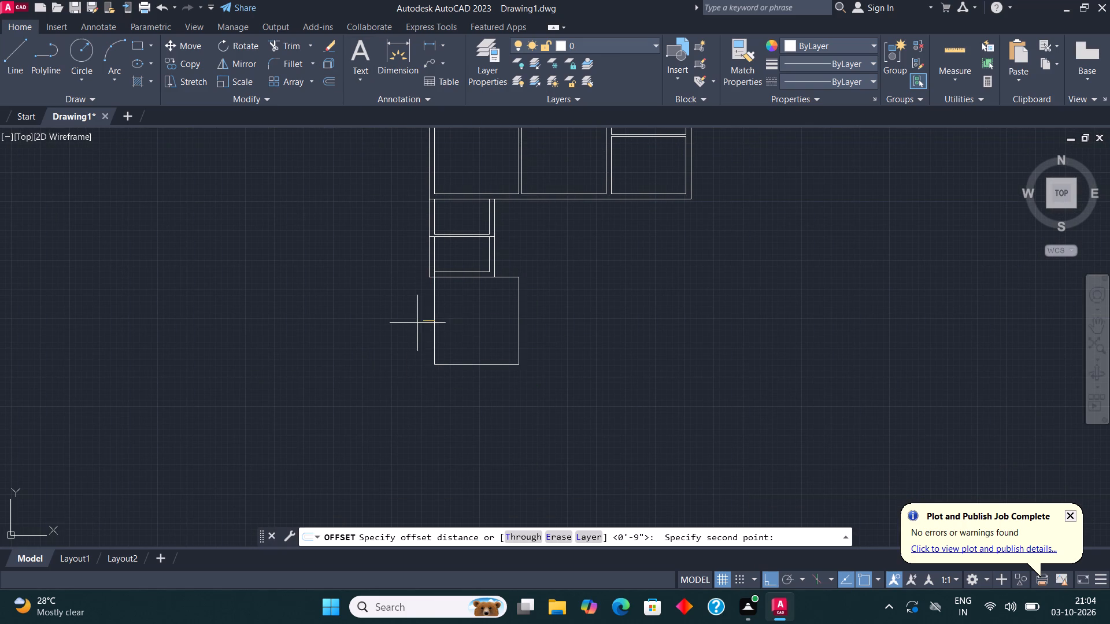
type("9\"")
key("Return")
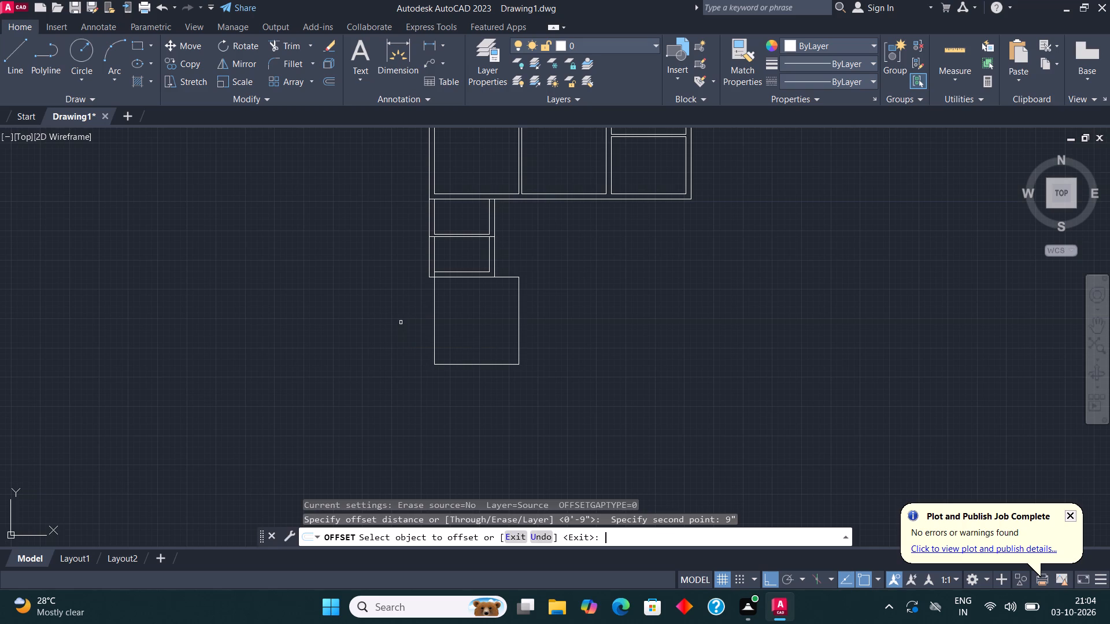
scroll(446, 298, "up", 1)
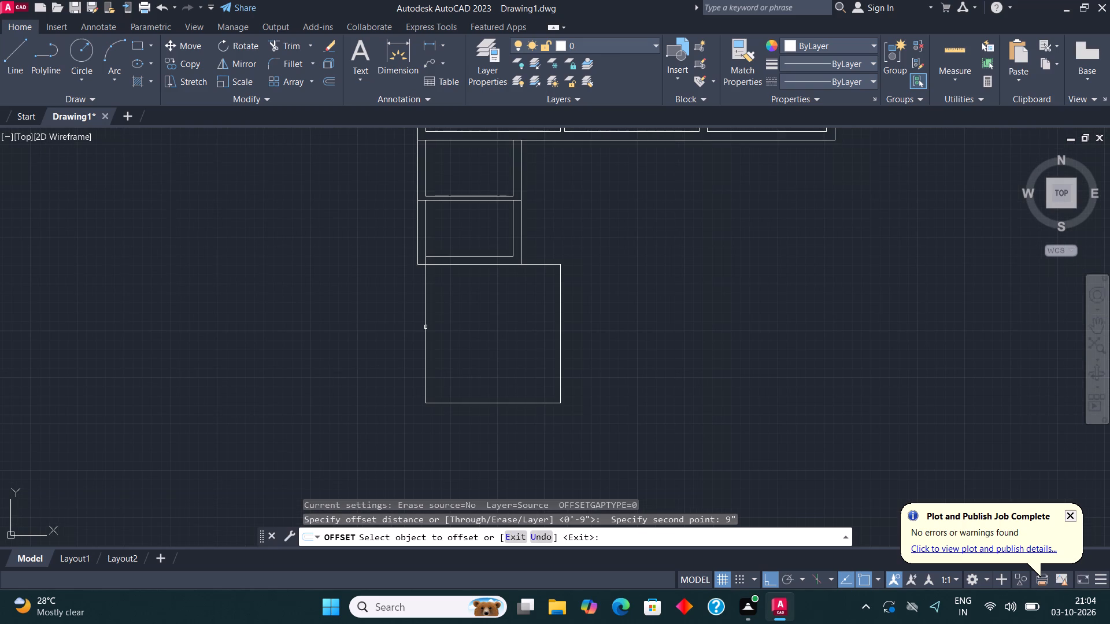
left_click(425, 327)
left_click(396, 326)
left_click(500, 401)
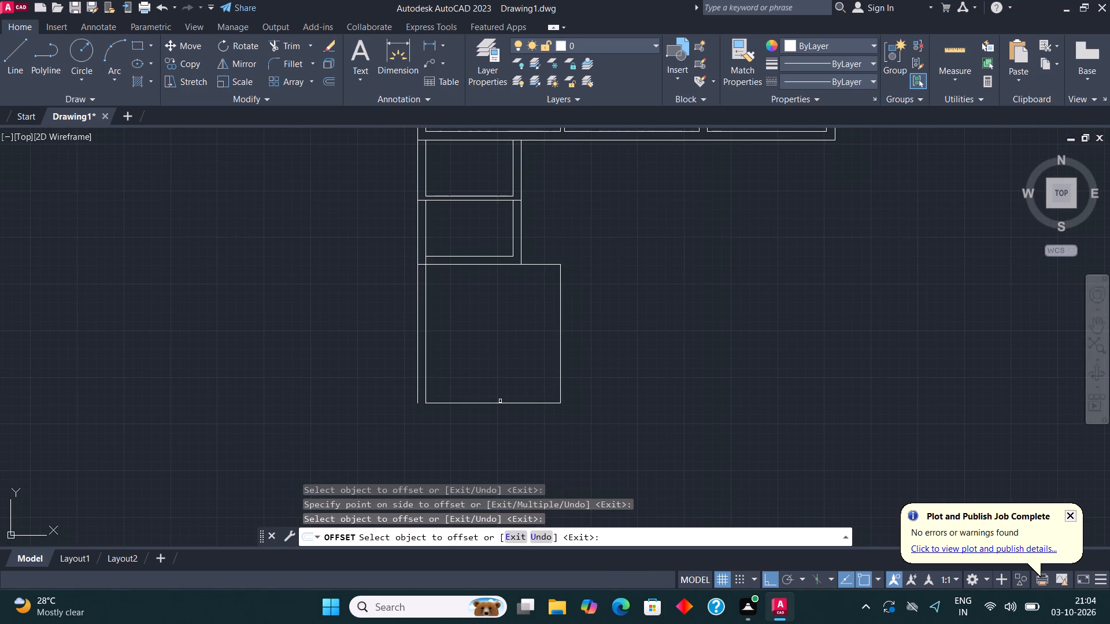
left_click(500, 402)
left_click(500, 418)
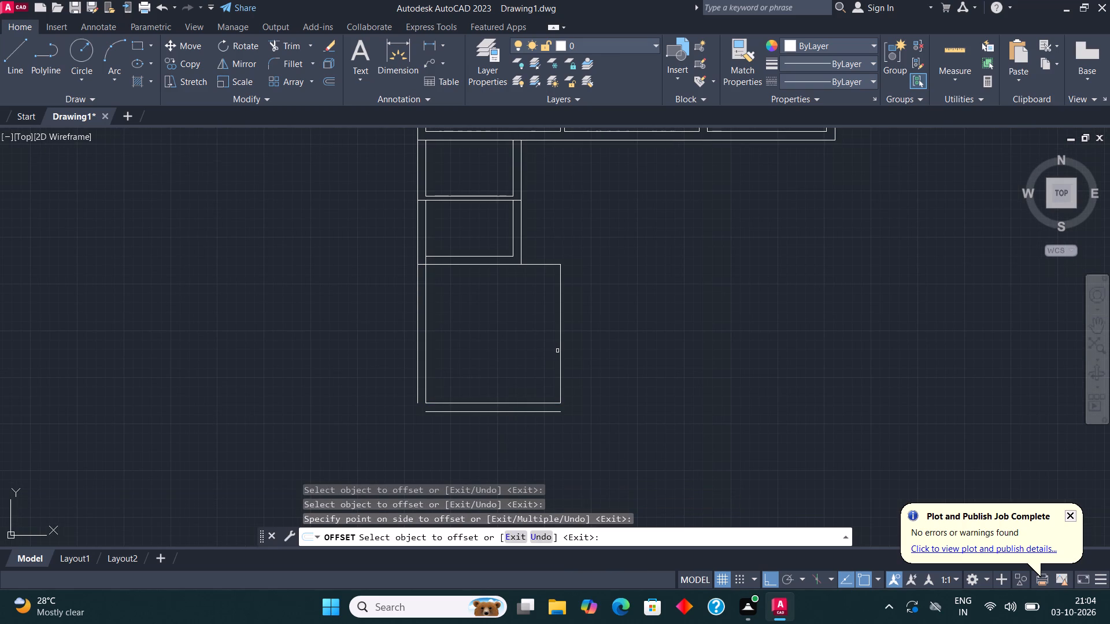
left_click(558, 351)
left_click(598, 352)
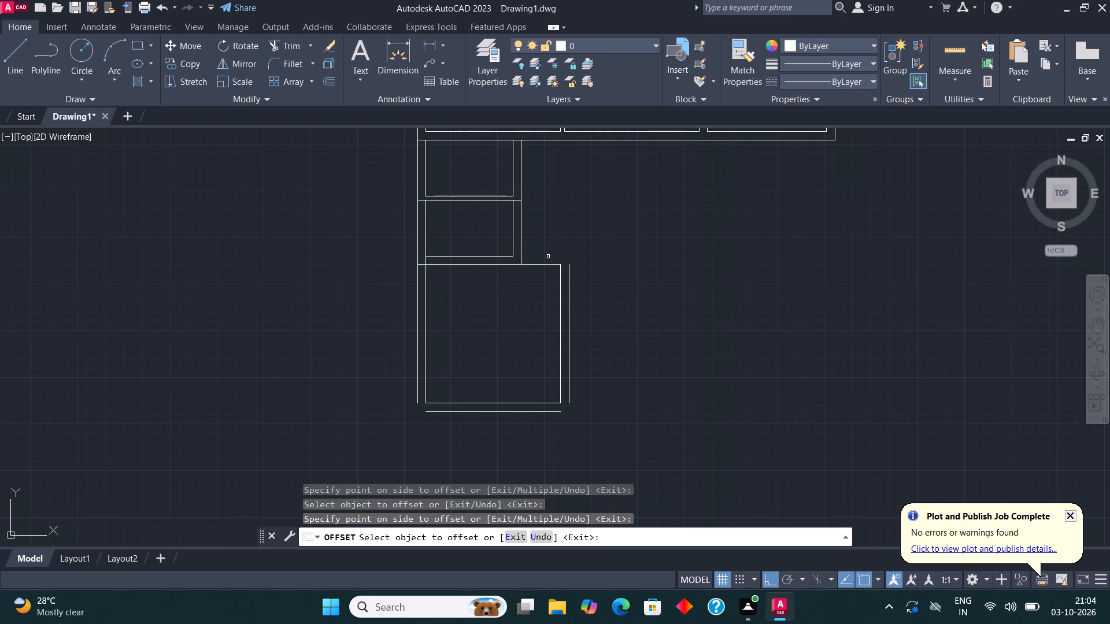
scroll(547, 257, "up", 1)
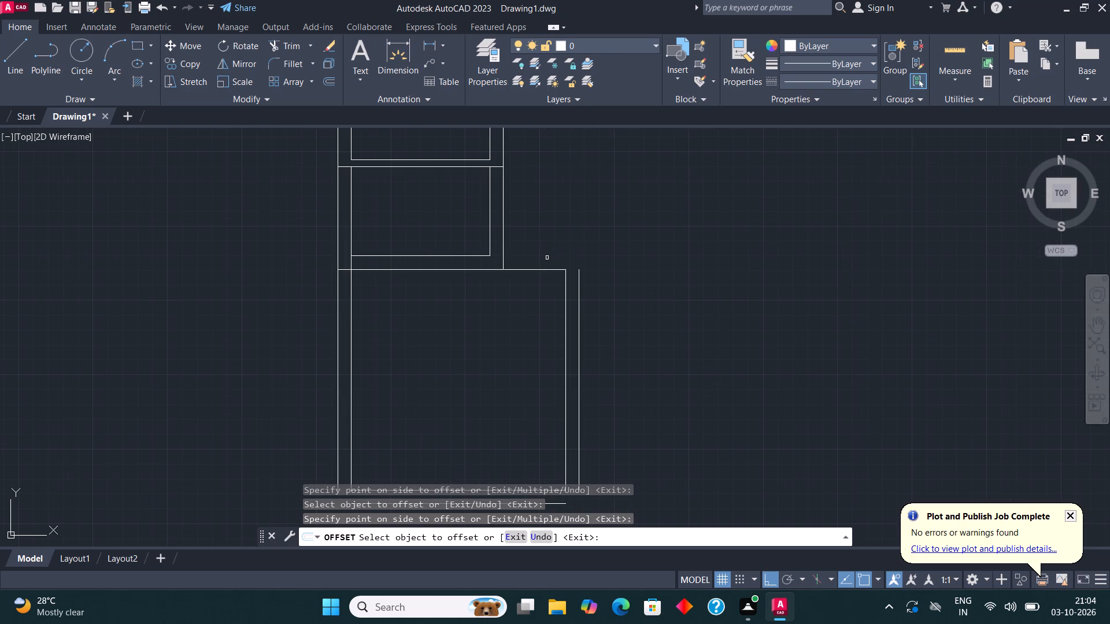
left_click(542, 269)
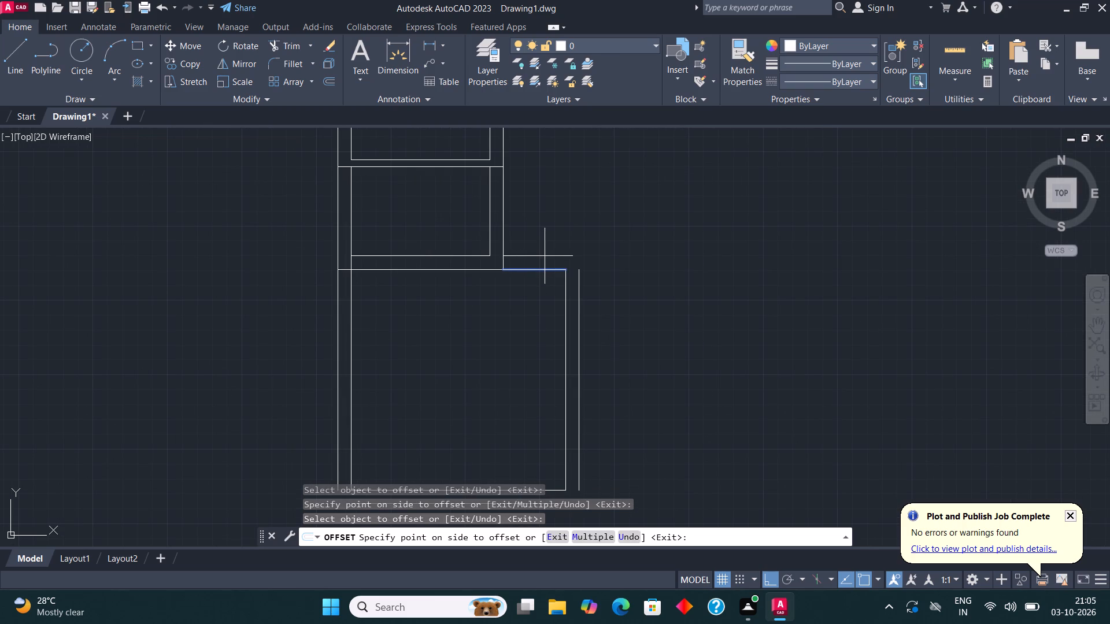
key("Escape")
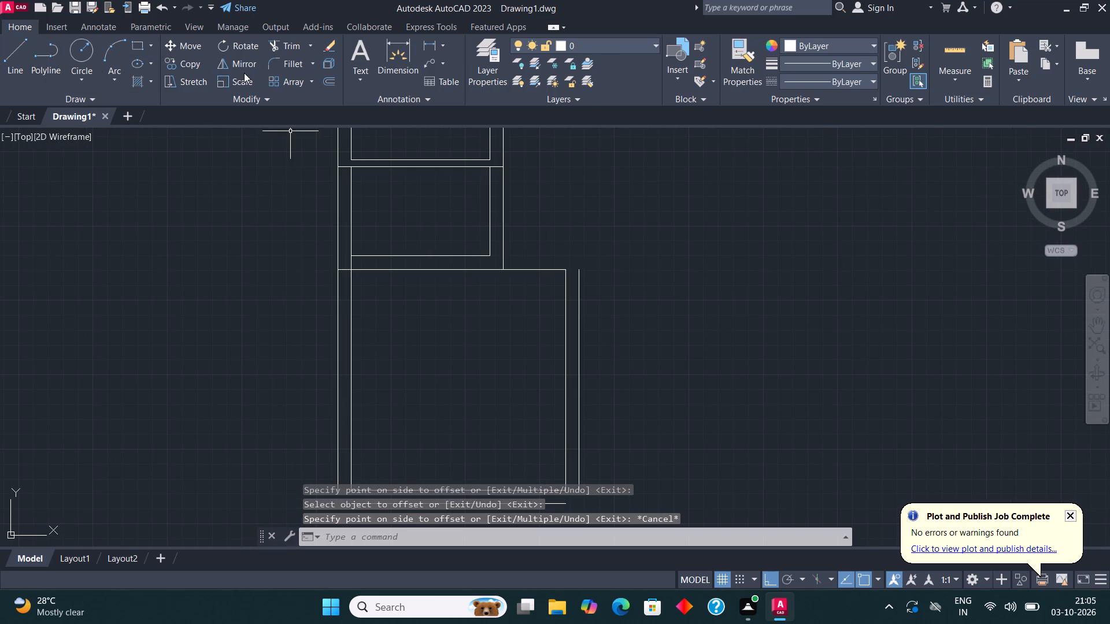
Fillet the large room's outer wall lines so they meet at the lower left and lower right corners.
left_click(288, 63)
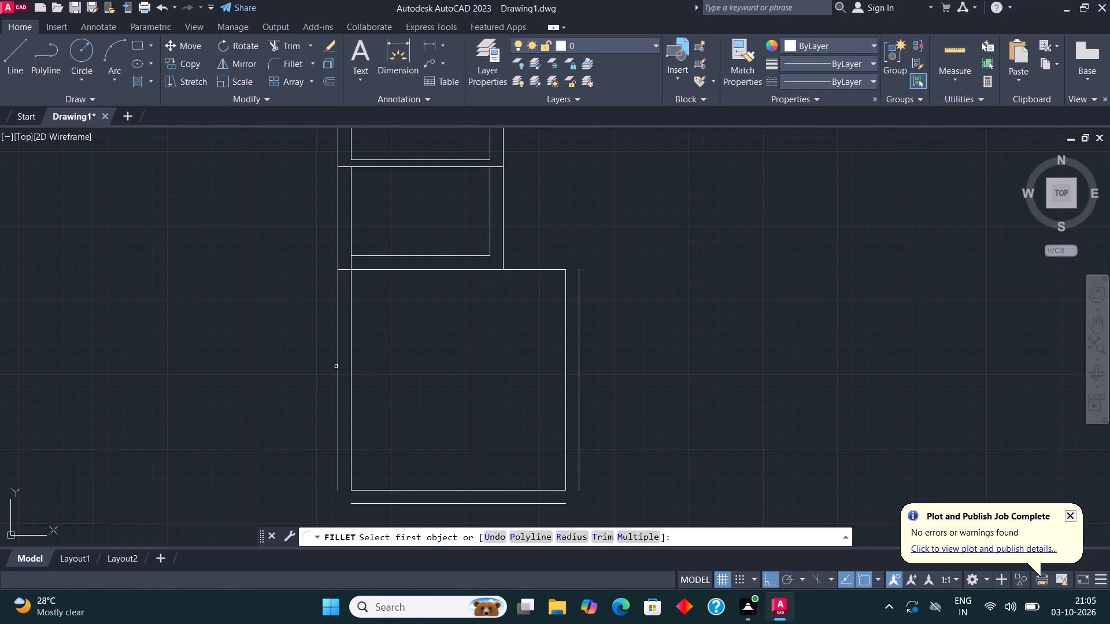
left_click(338, 363)
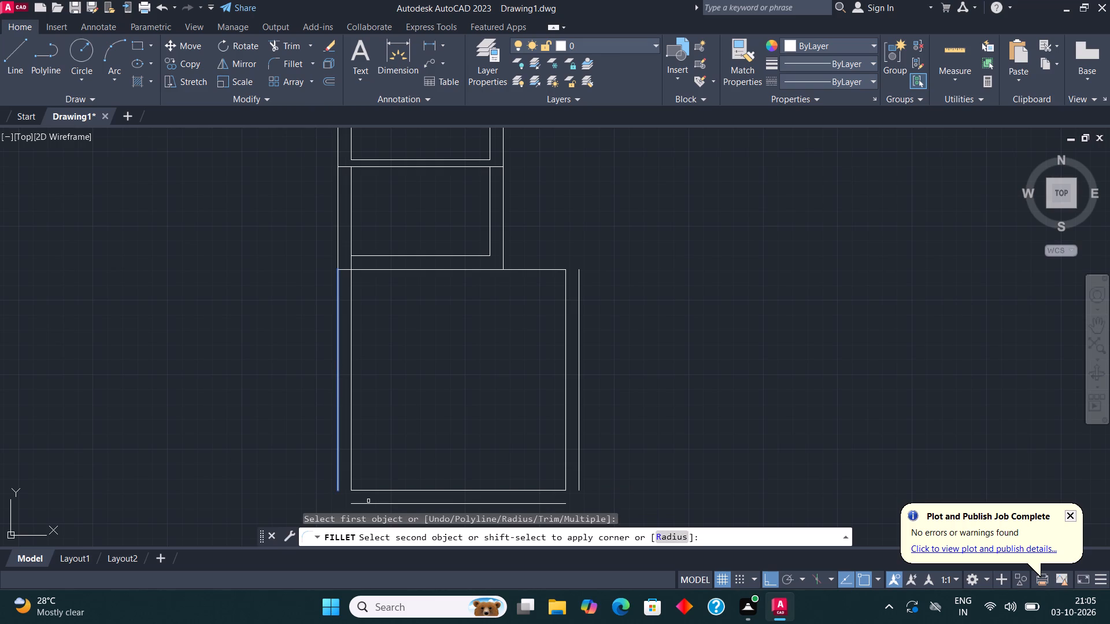
left_click(372, 503)
left_click(289, 57)
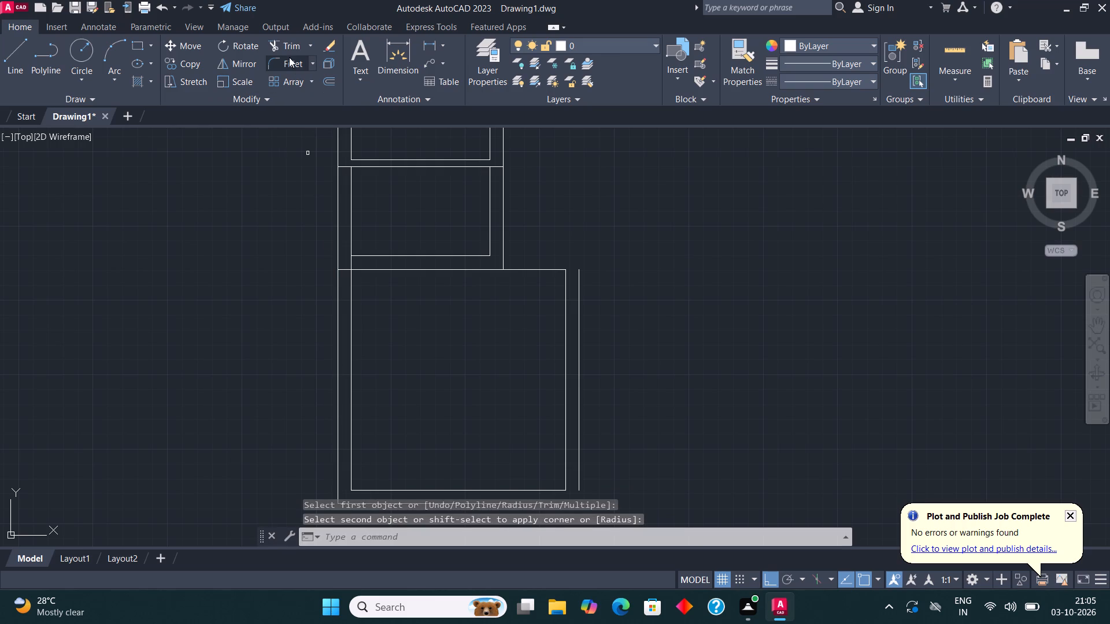
left_click(554, 505)
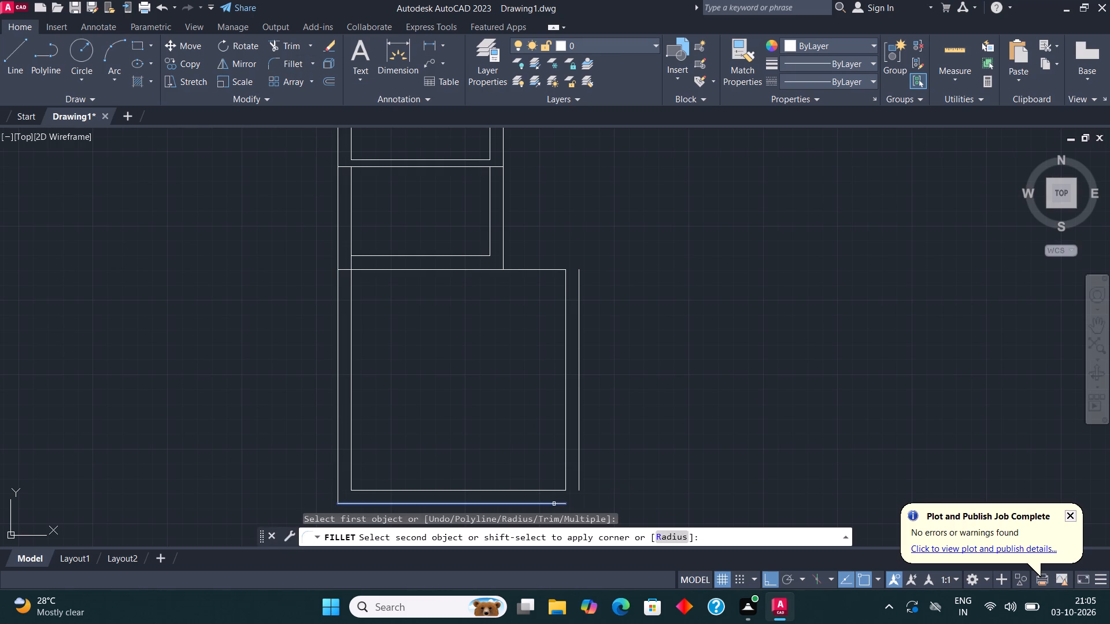
left_click(579, 483)
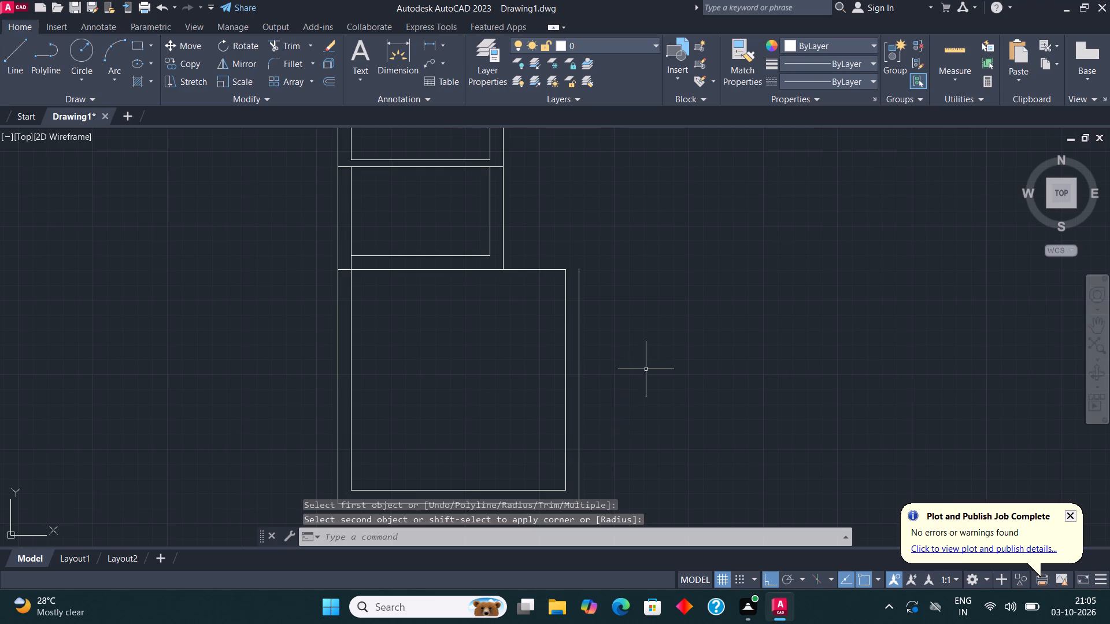
Draw a short vertical line from the lower small room's outer lower right corner down into the large room.
scroll(647, 367, "down", 1)
middle_click_drag(642, 365, 553, 396)
scroll(486, 327, "up", 2)
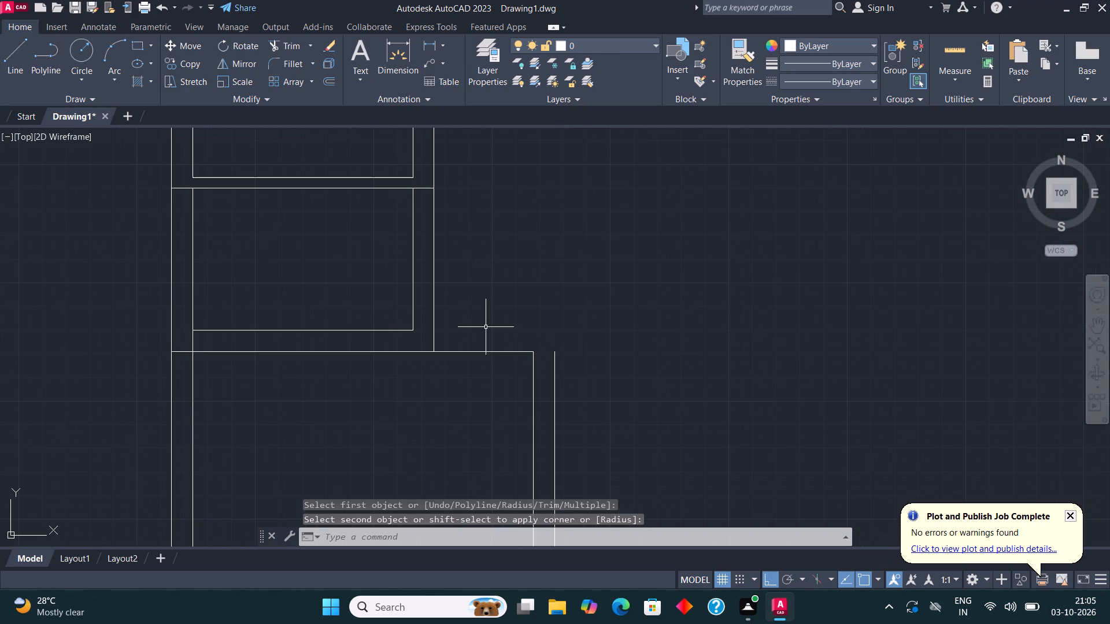
left_click(22, 66)
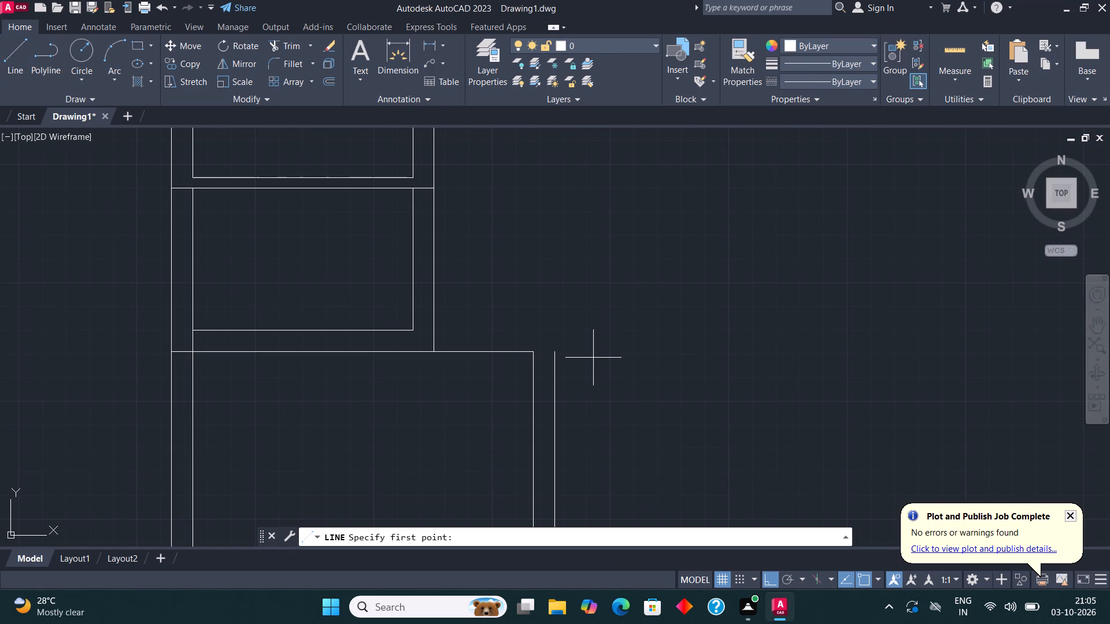
left_click(436, 353)
left_click(446, 412)
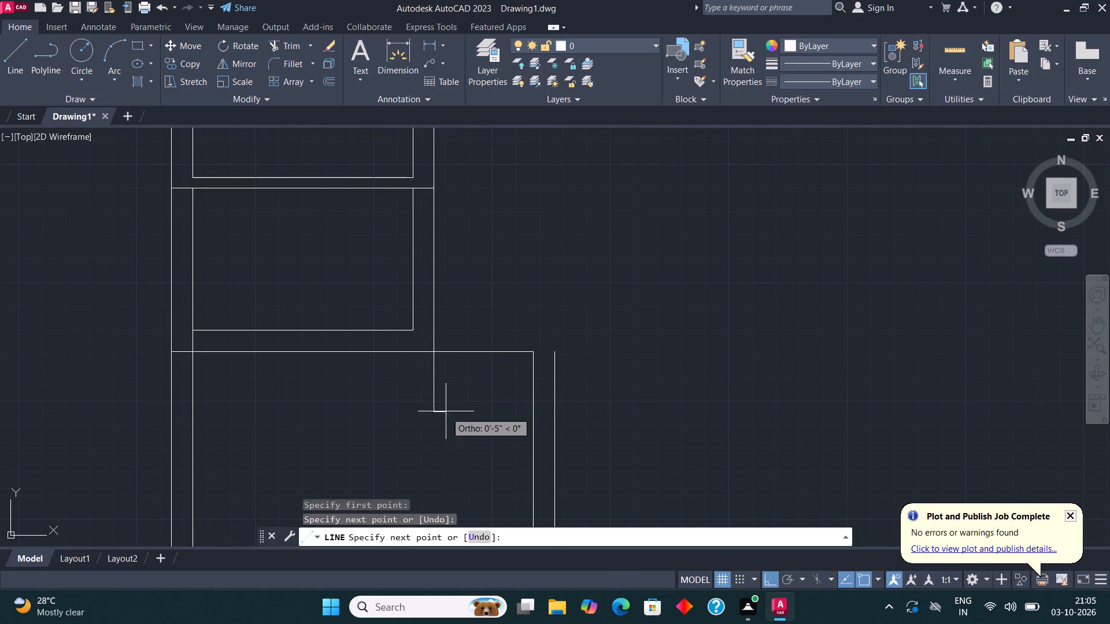
key("Escape")
Draw a line down from the lower small room's inner lower right corner, level with the adjacent line's end, and close the wall stub across.
left_click(23, 50)
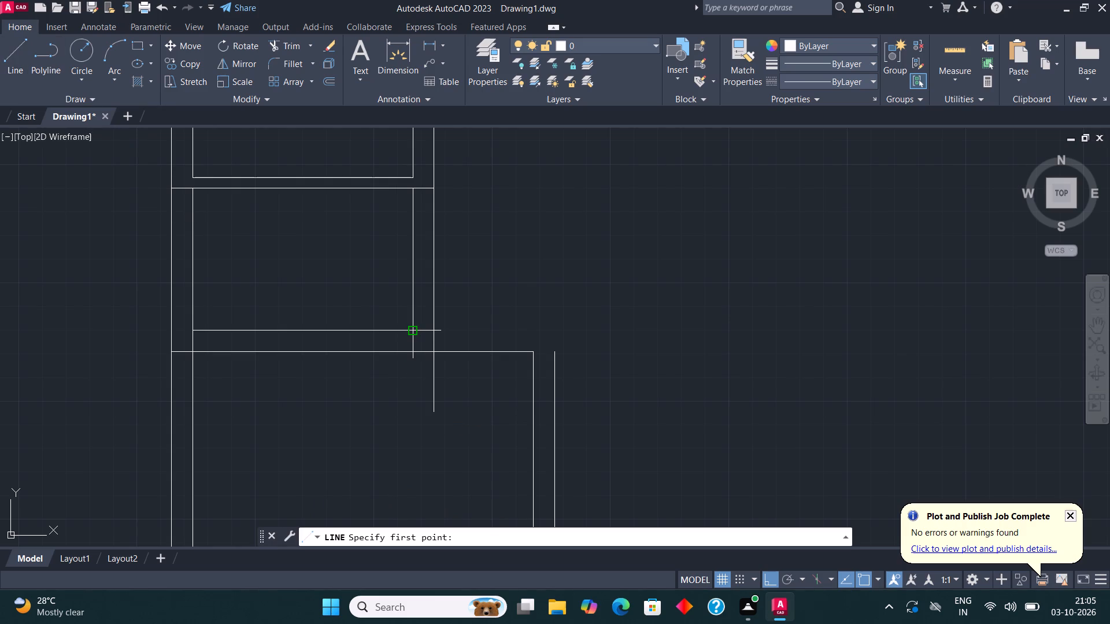
left_click(415, 331)
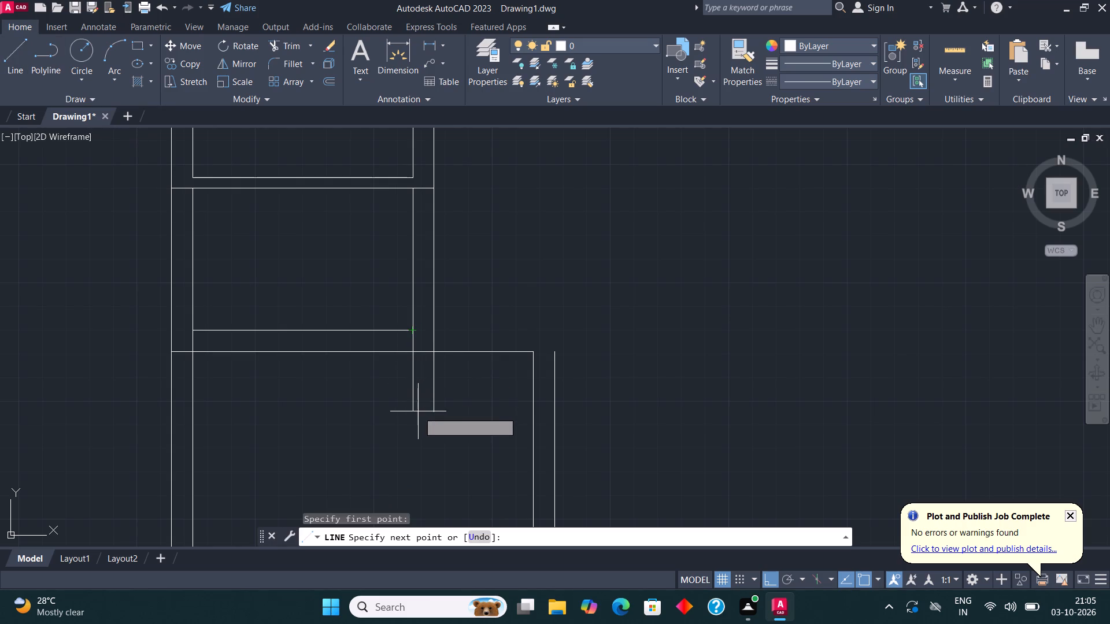
left_click(417, 415)
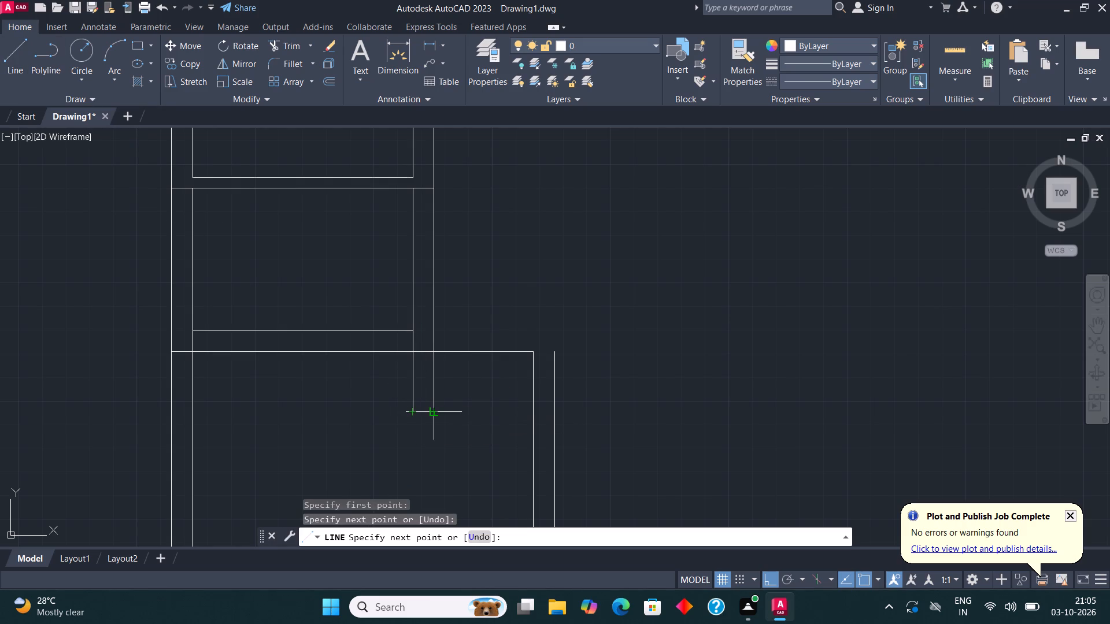
left_click(435, 415)
key("Escape")
Draw a short line across the large room's right wall, level with the end of the wall stub.
middle_click_drag(626, 335, 580, 320)
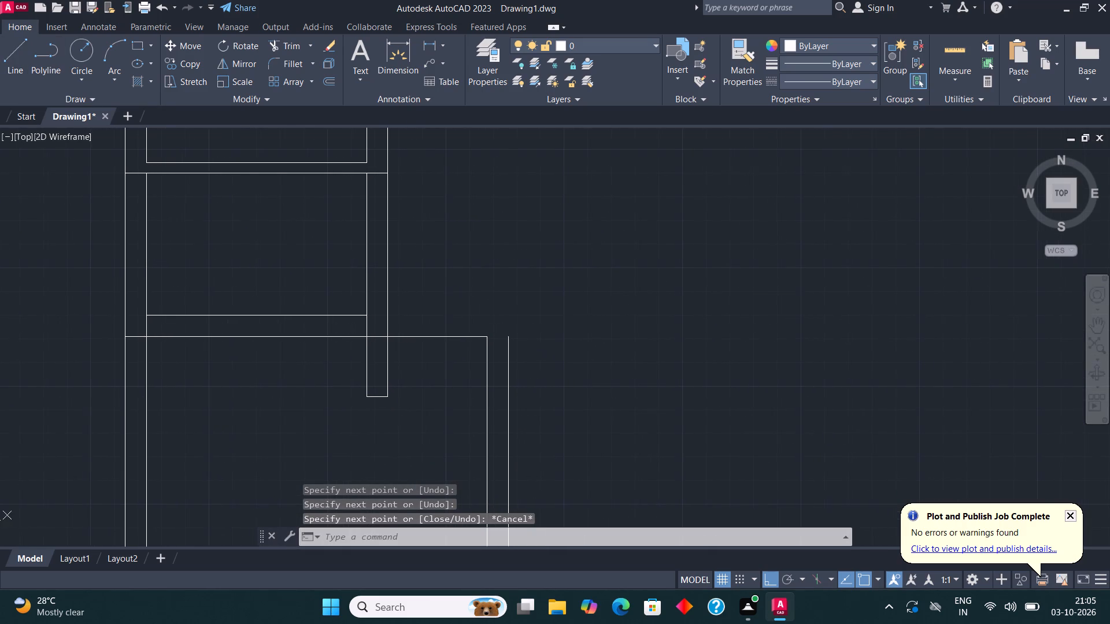
left_click(18, 46)
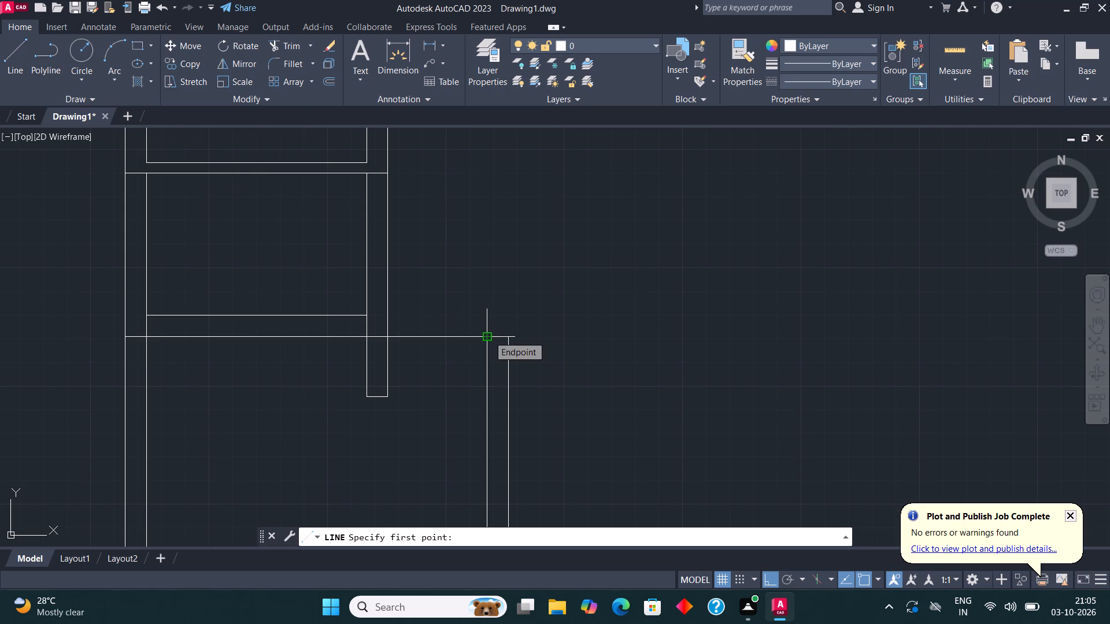
scroll(487, 324, "down", 2)
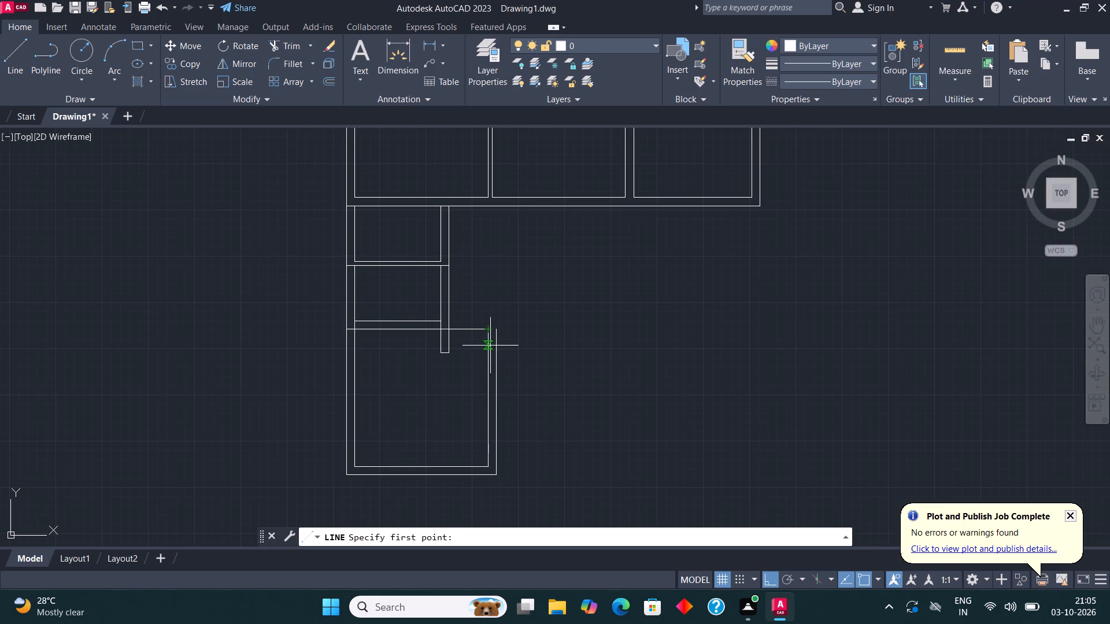
scroll(490, 348, "up", 2)
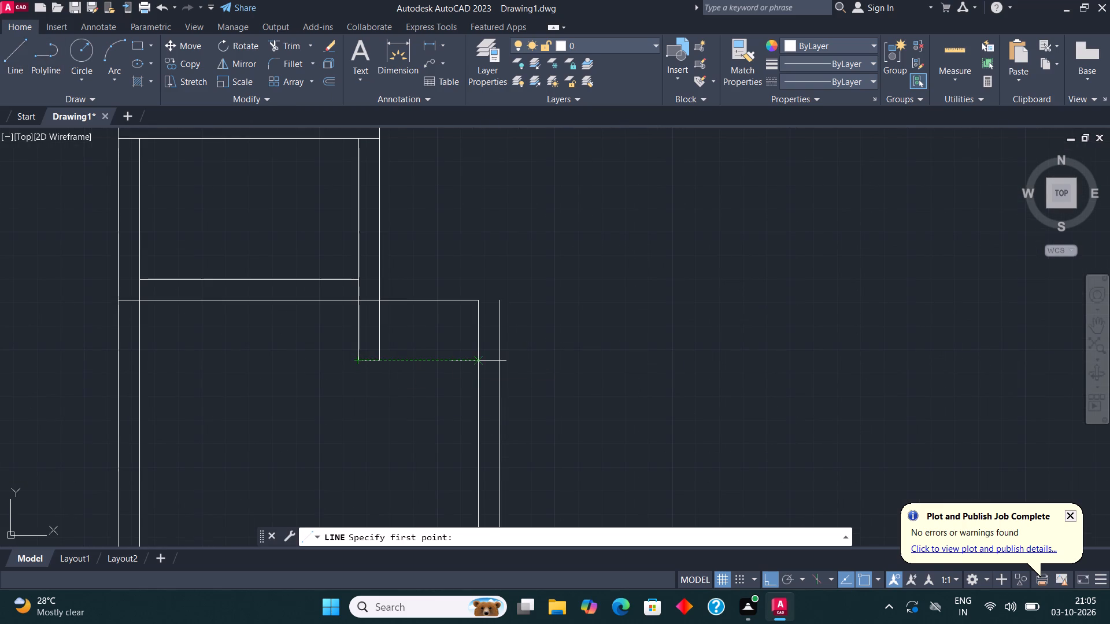
left_click(481, 362)
left_click(497, 362)
key("Escape")
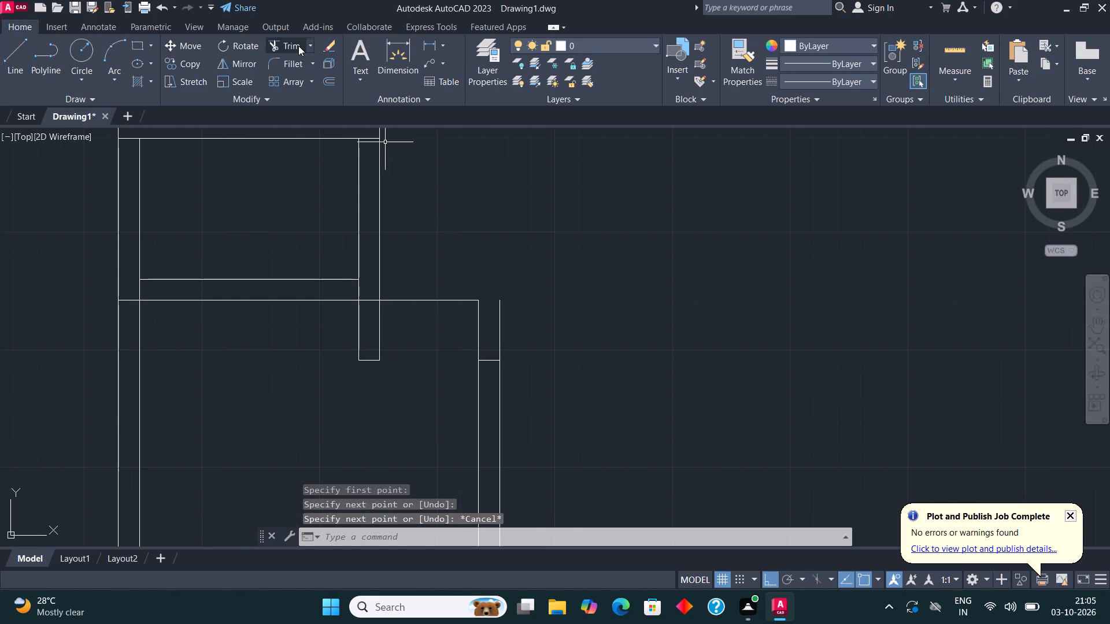
Trim the right wall above its end line, the top line across the opening, and the crossing lines inside the wall stub junction.
left_click(298, 46)
left_click(446, 326)
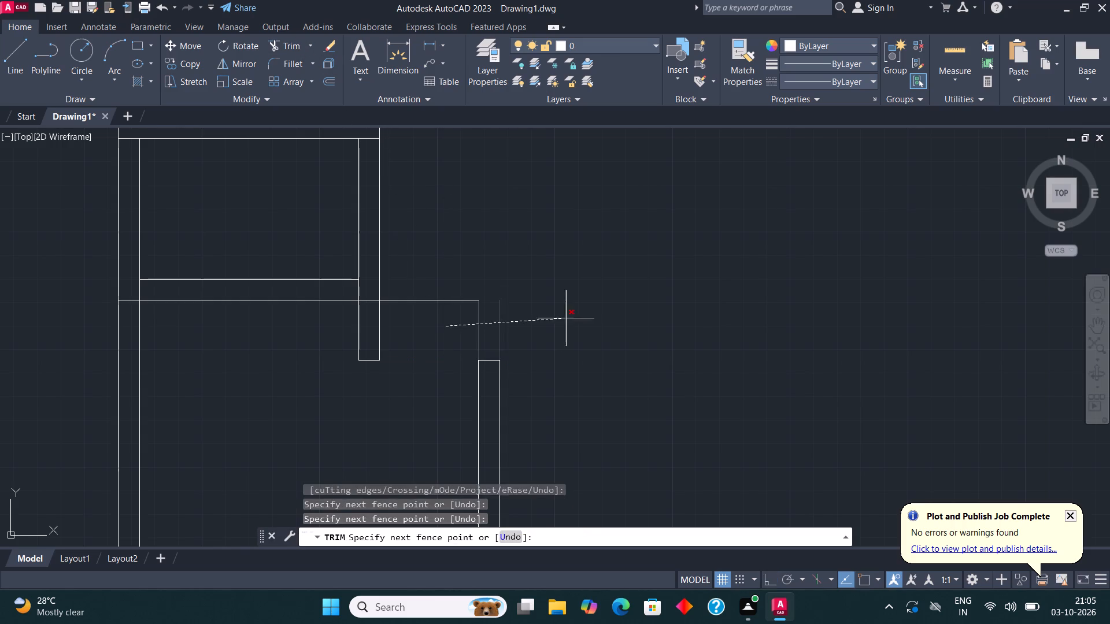
left_click(566, 318)
left_click(407, 278)
left_click(412, 355)
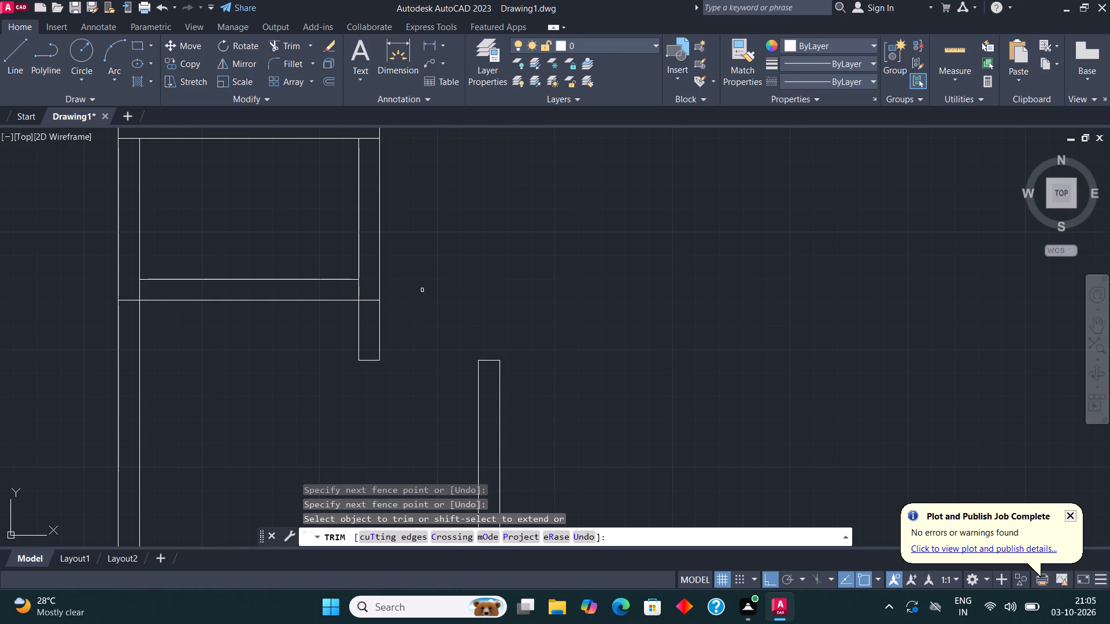
left_click(358, 294)
middle_click_drag(552, 284, 502, 281)
left_click(319, 297)
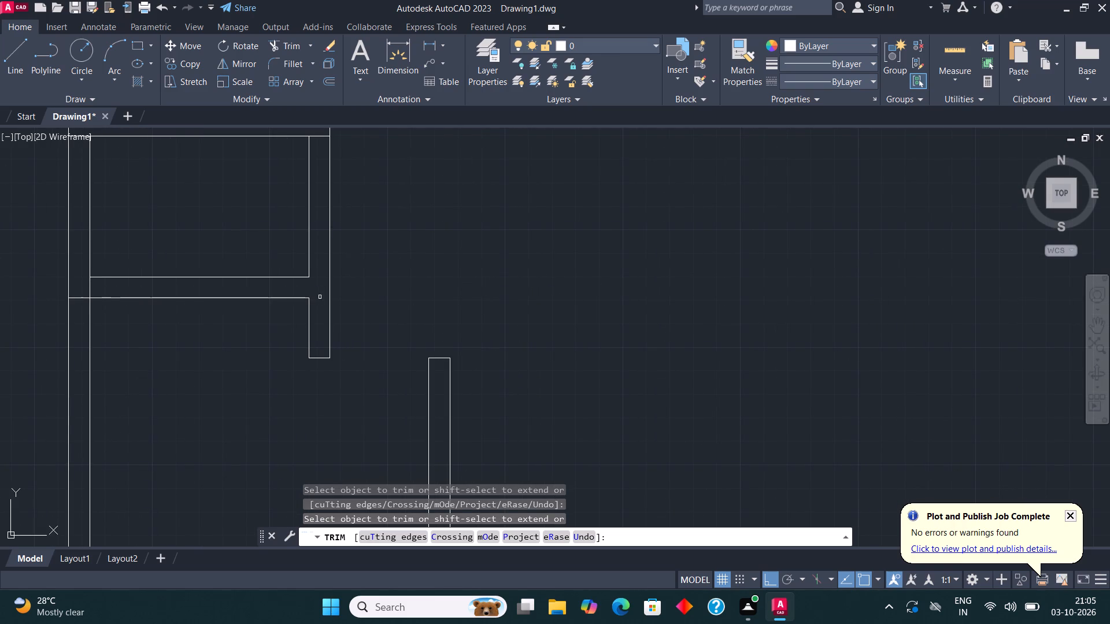
key("Escape")
Start an adjoining room's outline from the large room's inner lower right corner, across the wall, and 11' to the right.
middle_click_drag(499, 294, 414, 252)
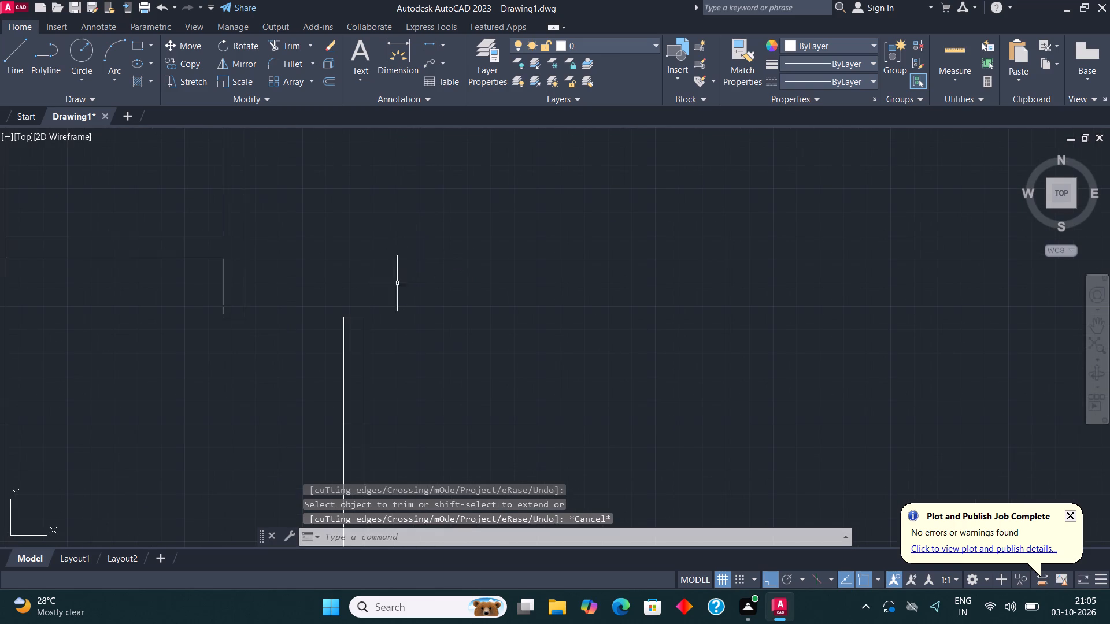
scroll(393, 285, "down", 3)
middle_click_drag(464, 315, 399, 302)
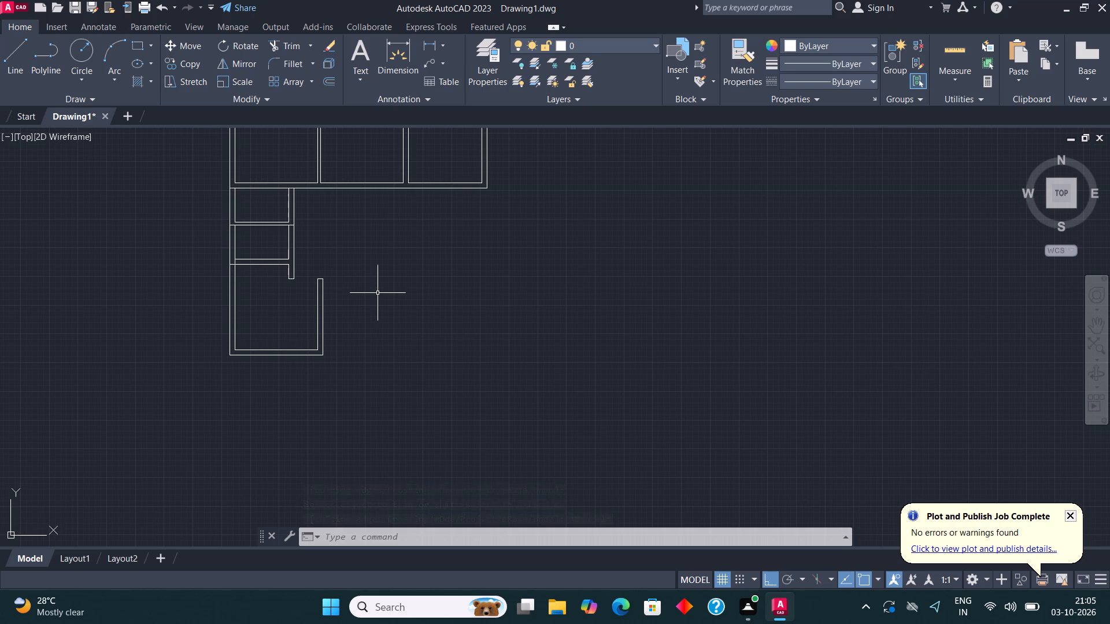
left_click(12, 53)
scroll(347, 356, "up", 2)
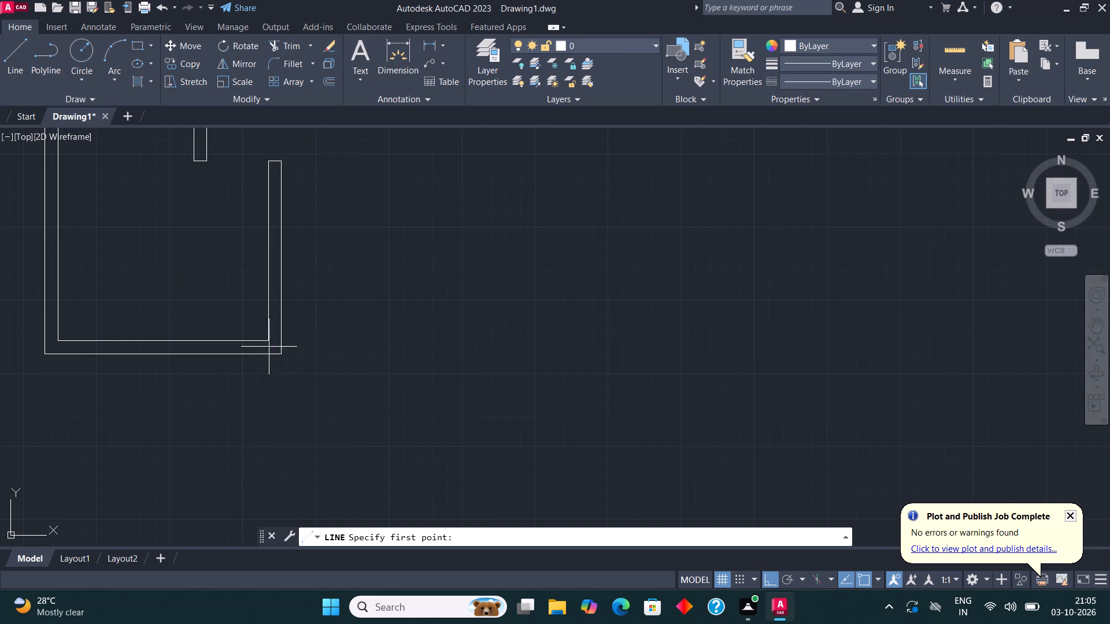
scroll(275, 341, "up", 3)
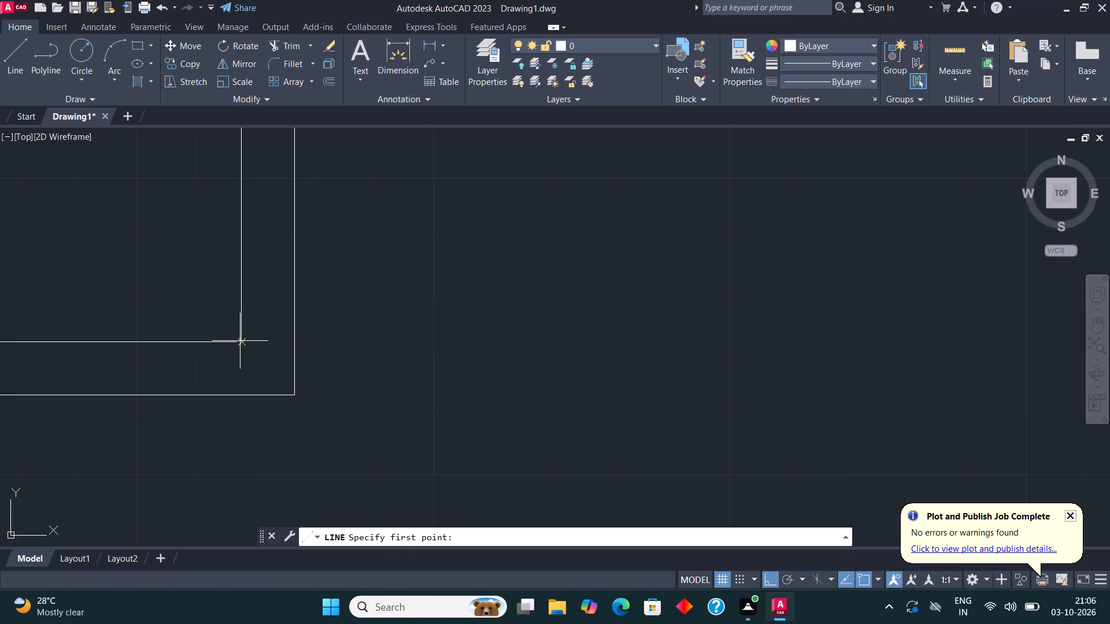
left_click(239, 341)
left_click(291, 341)
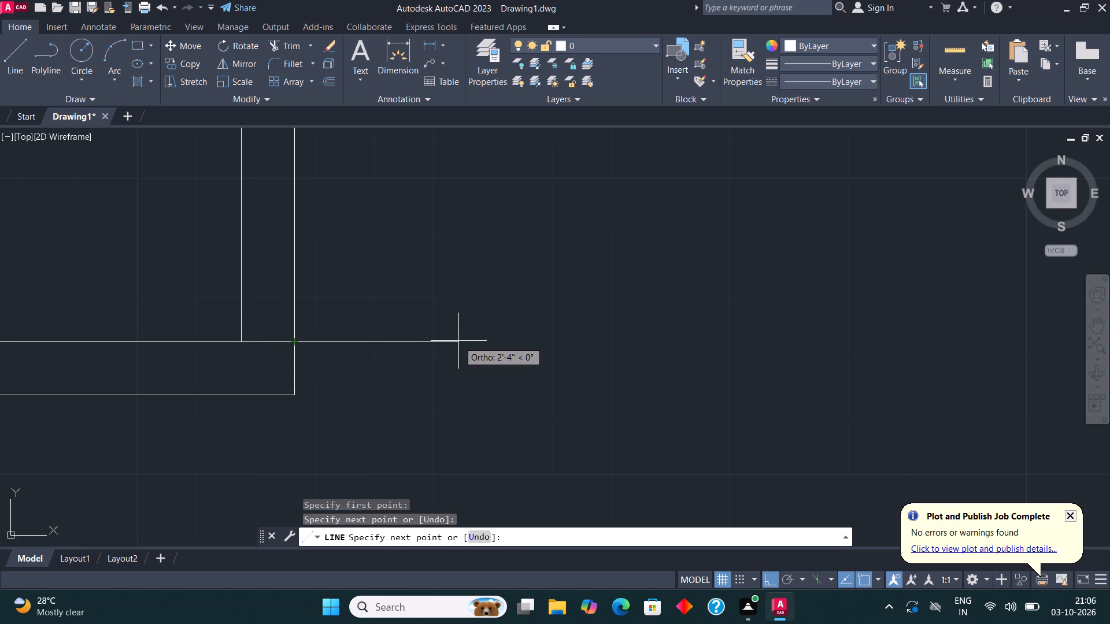
type("11'")
key("Return")
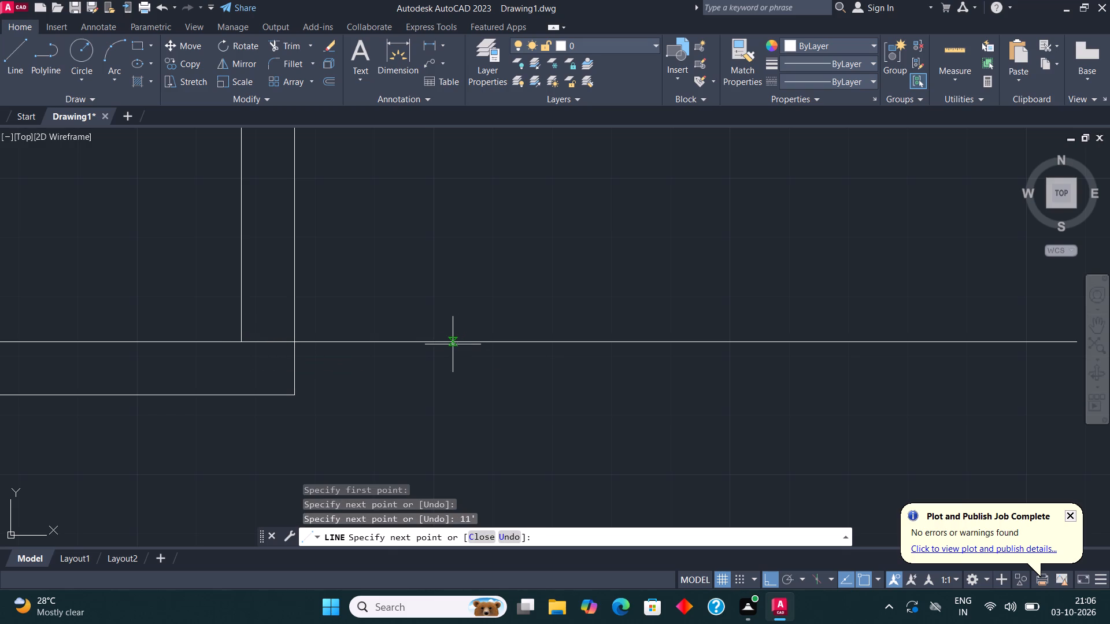
Continue the adjoining room's outline 12'4.5" up, 11' left, and down onto the large room's right wall.
scroll(351, 362, "down", 4)
scroll(501, 311, "up", 2)
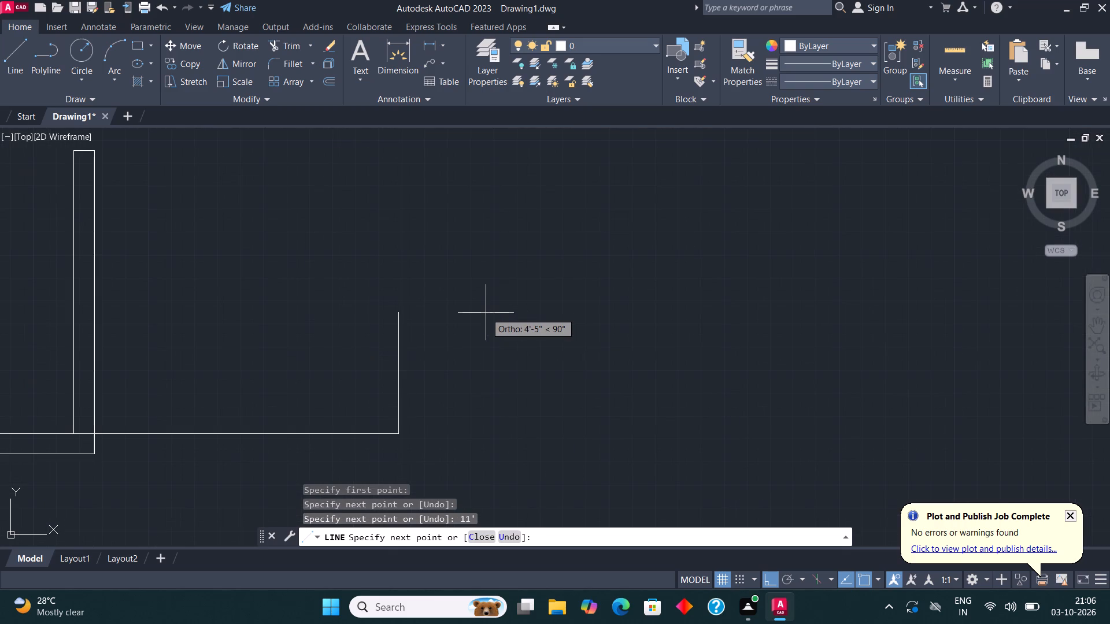
type("12'4.5\"")
key("Return")
scroll(493, 337, "down", 4)
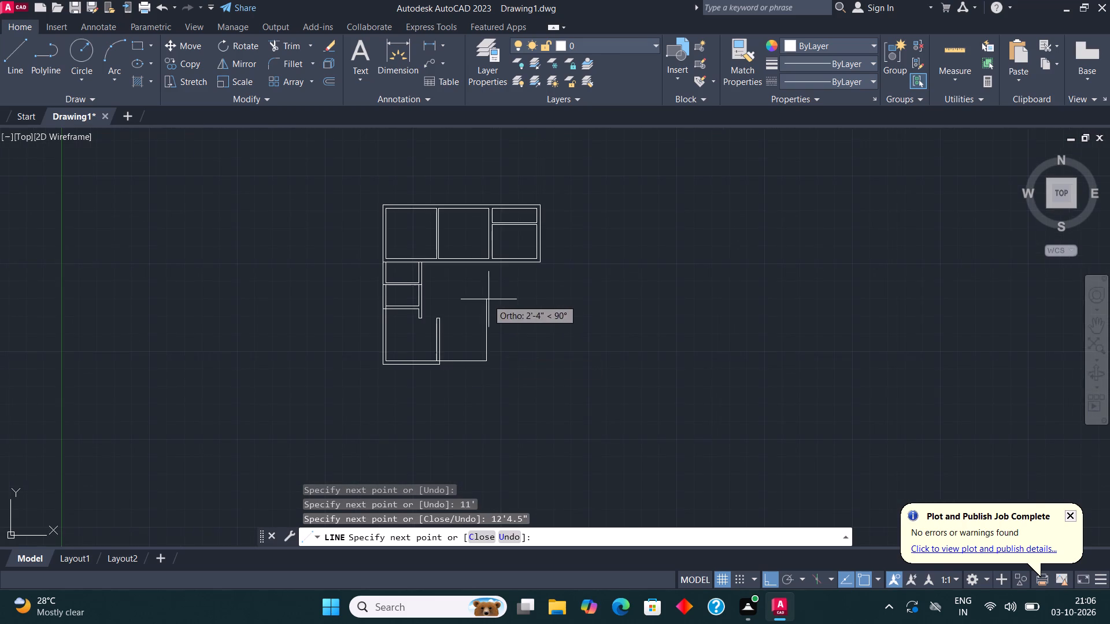
scroll(483, 300, "up", 2)
type("11'")
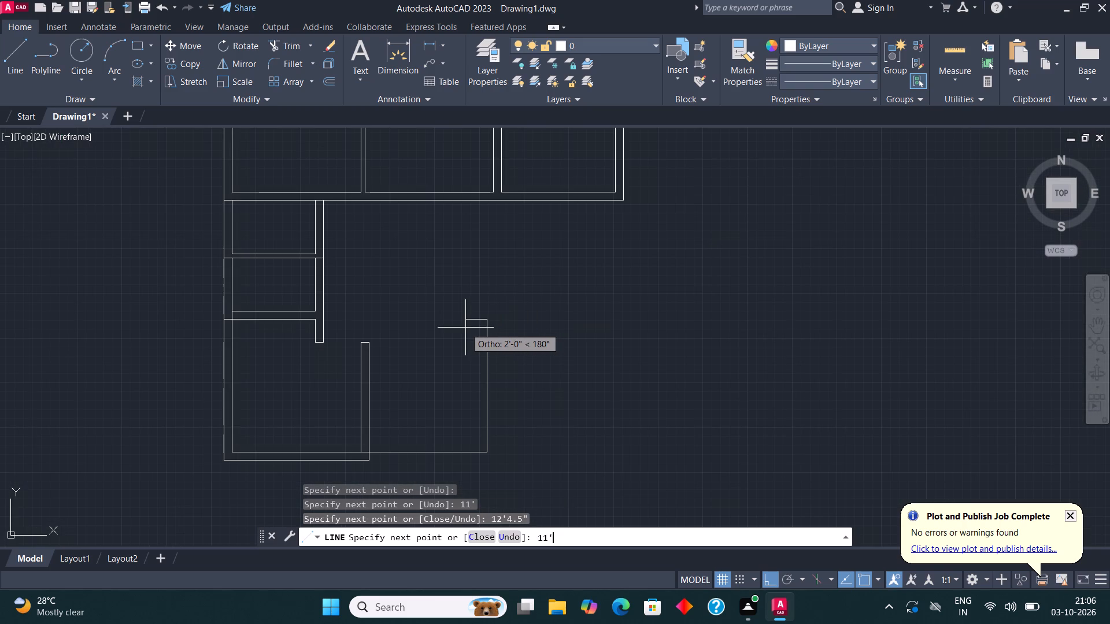
key("Return")
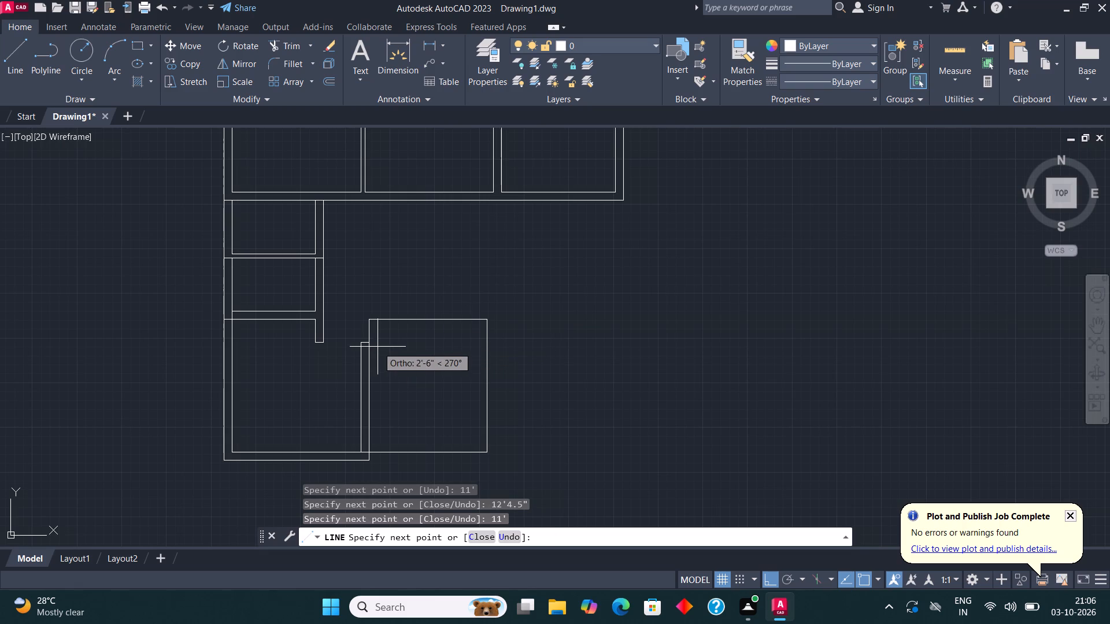
left_click(378, 347)
key("Escape")
Offset the adjoining room's bottom line 9" outward.
scroll(454, 329, "down", 1)
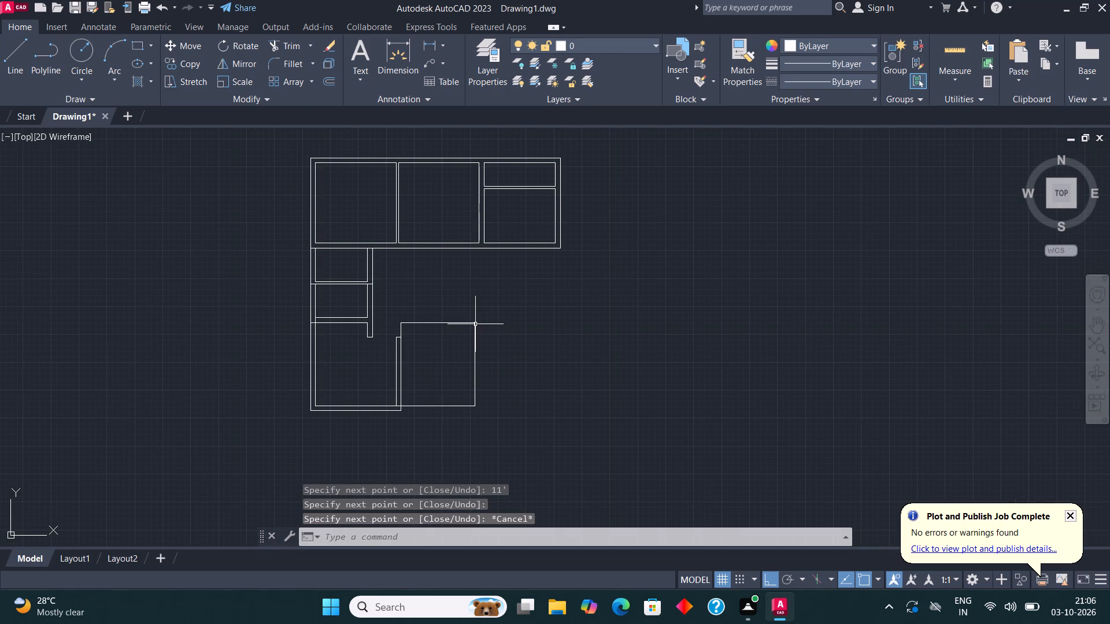
middle_click_drag(492, 333, 490, 320)
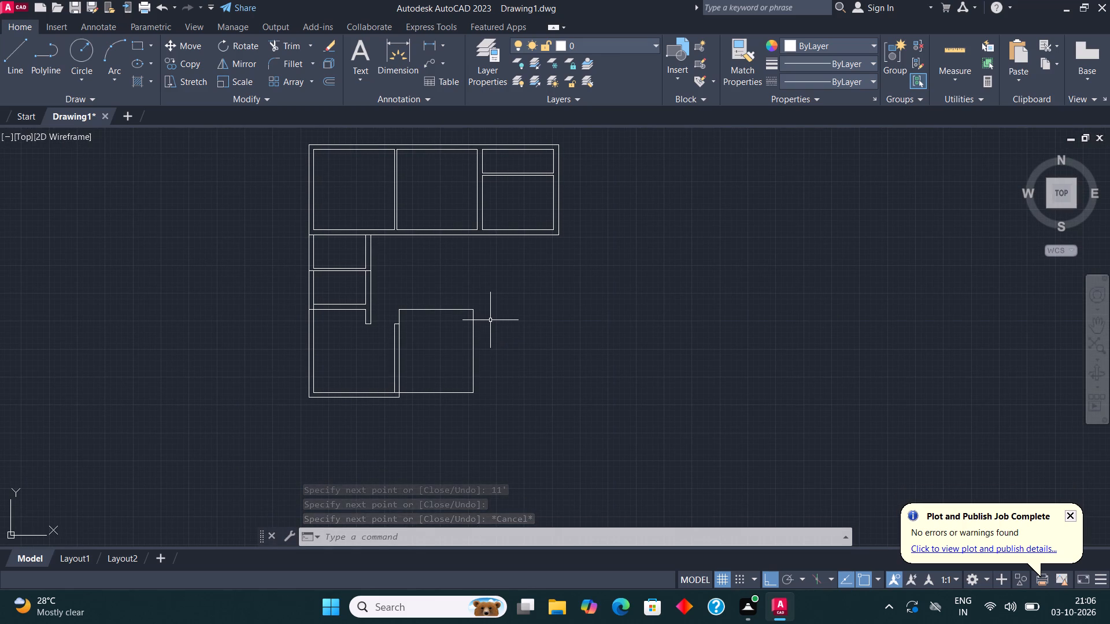
middle_click_drag(498, 322, 458, 326)
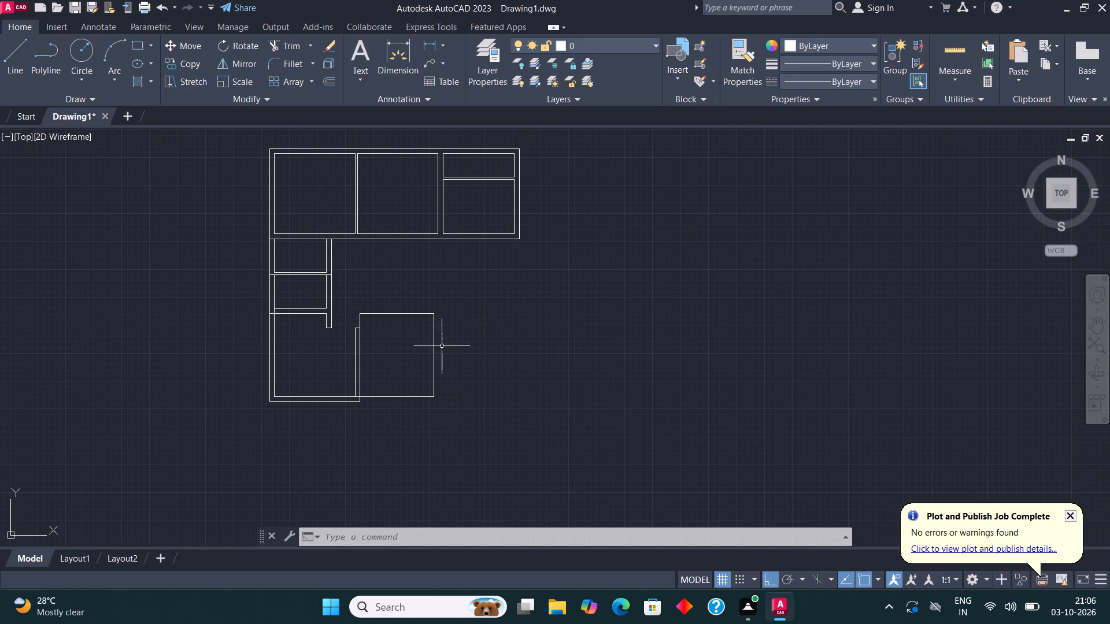
scroll(442, 346, "up", 1)
left_click(444, 448)
left_click(330, 252)
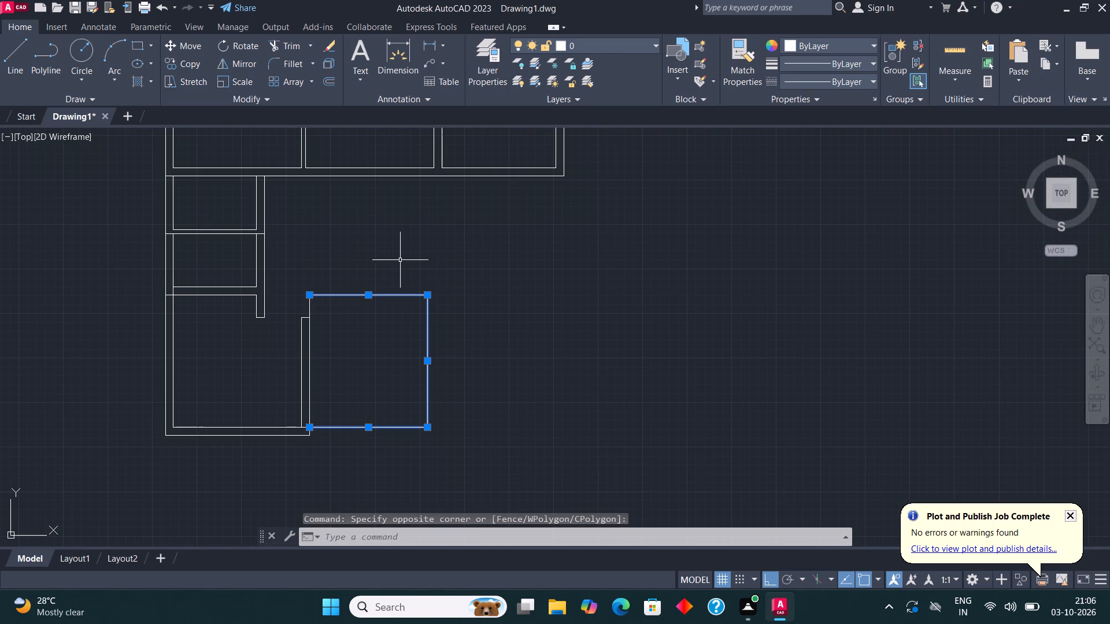
left_click(332, 80)
scroll(376, 433, "up", 2)
left_click(347, 419)
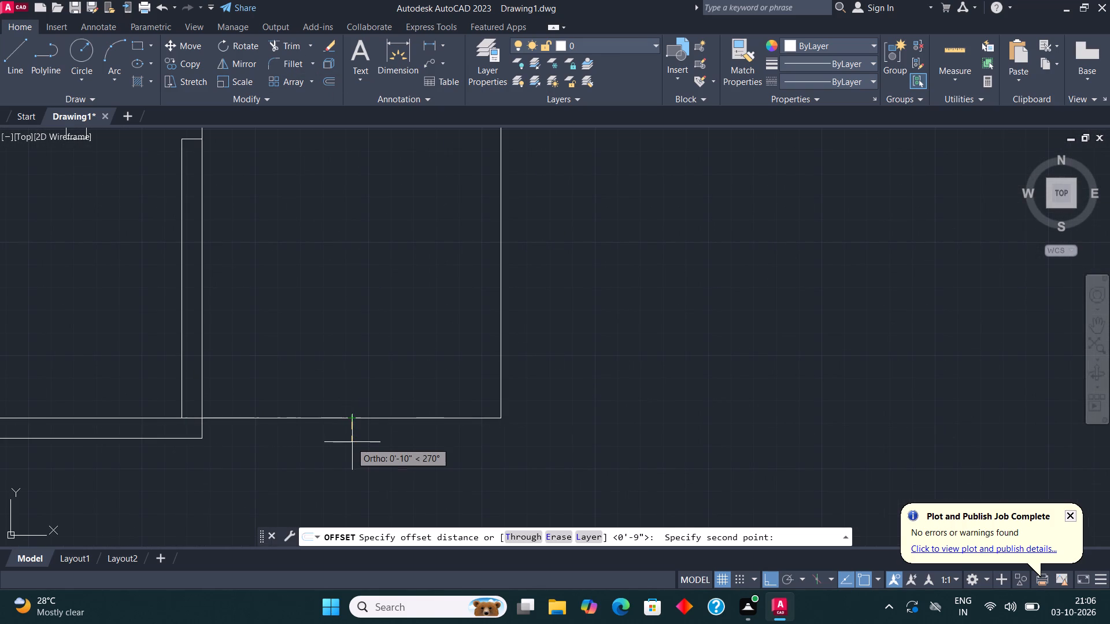
type("9\"")
key("Return")
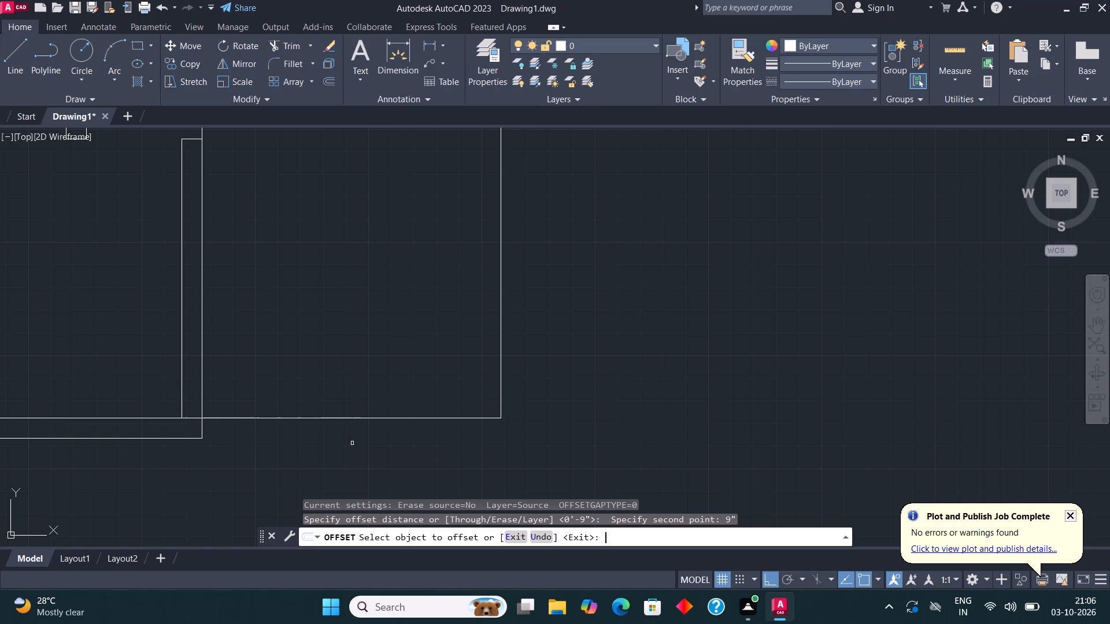
left_click(390, 419)
left_click(387, 446)
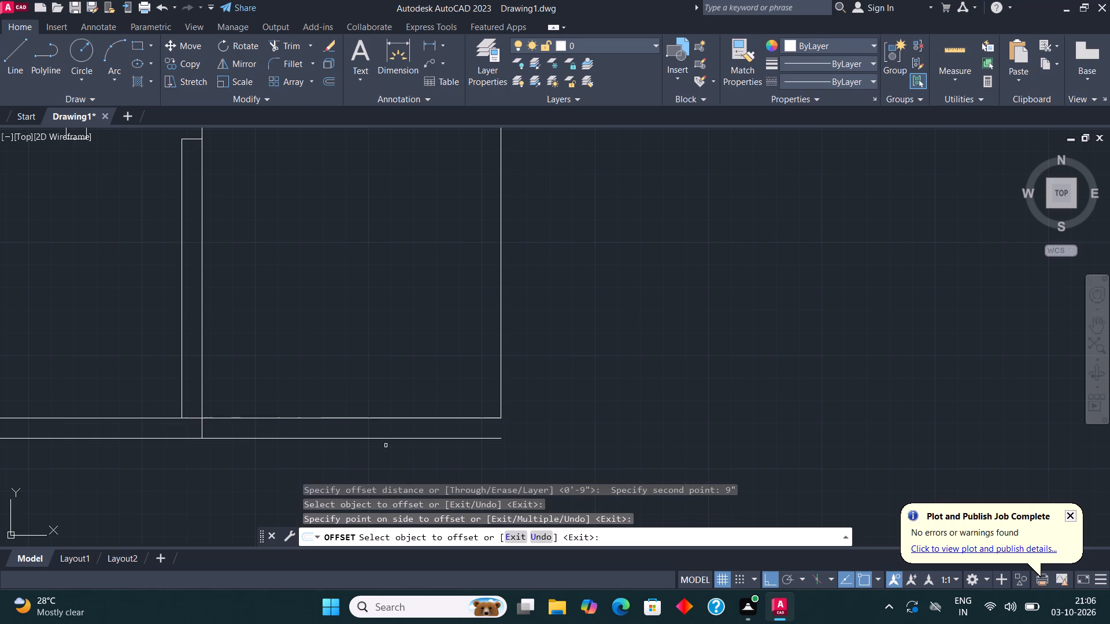
Offset the adjoining room's top line and short upper left line 9" outward.
scroll(402, 441, "down", 1)
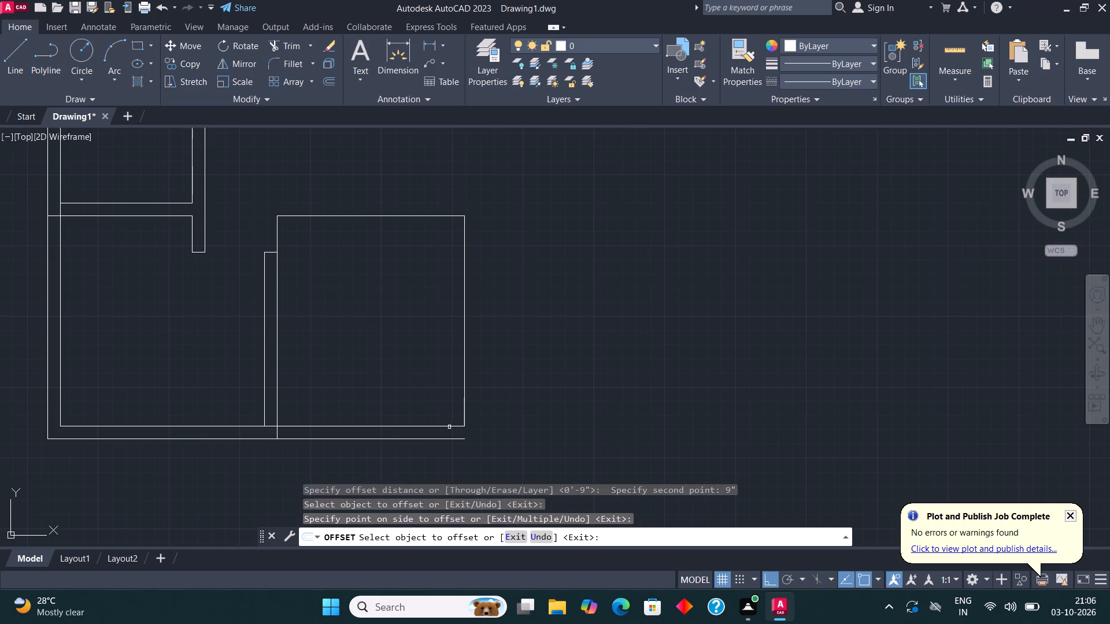
left_click(381, 215)
left_click(395, 190)
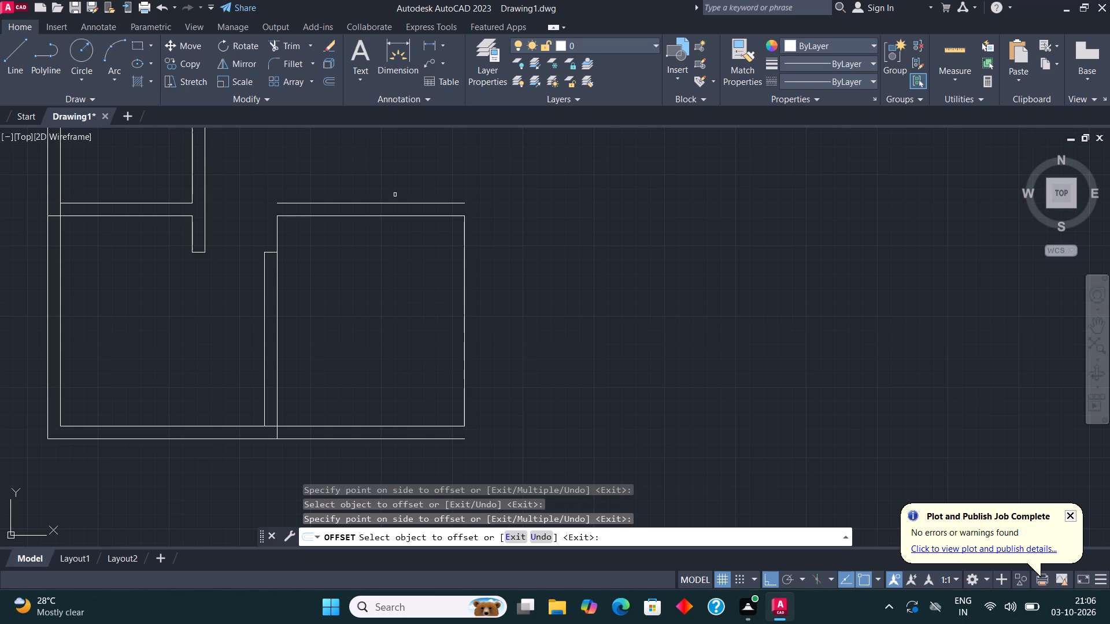
left_click(278, 229)
left_click(261, 216)
key("Escape")
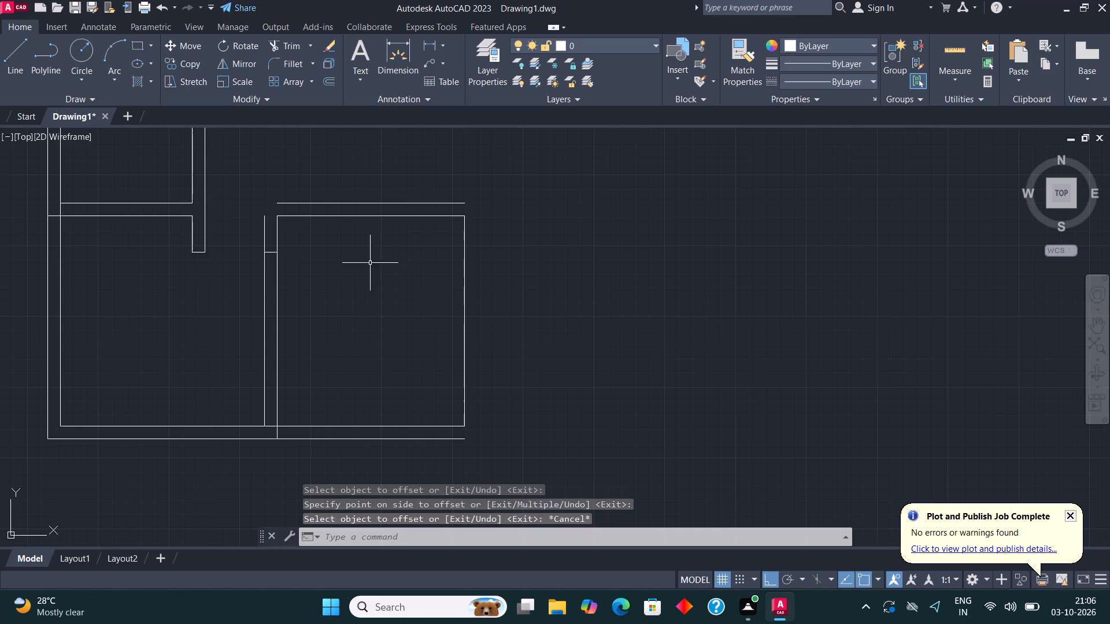
Copy the adjoining room's right line 4.5" to the right.
left_click(465, 329)
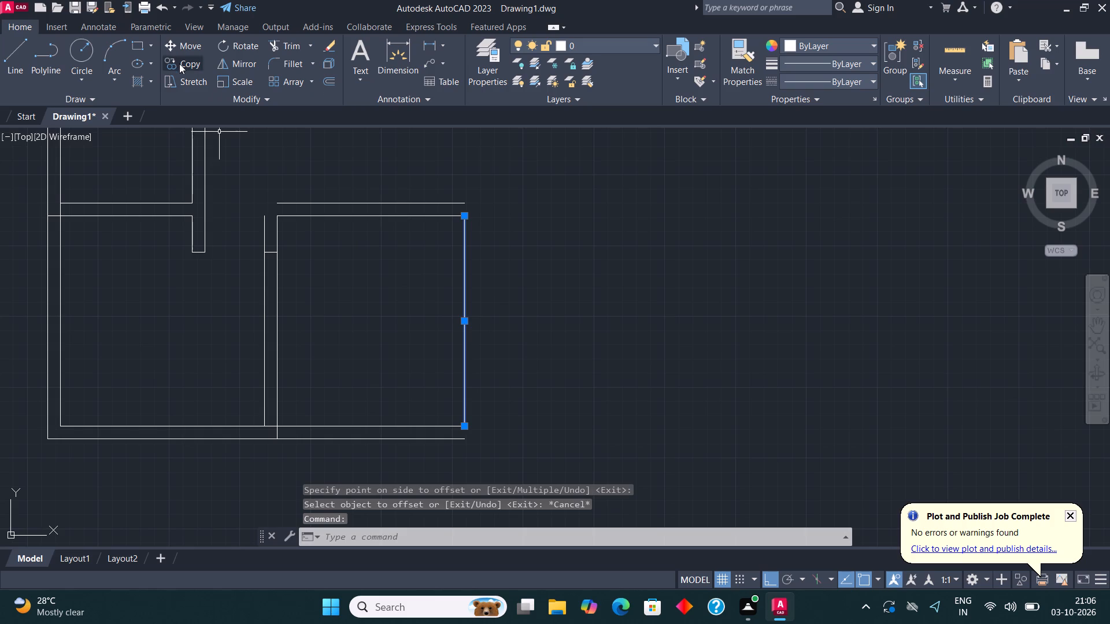
left_click(180, 64)
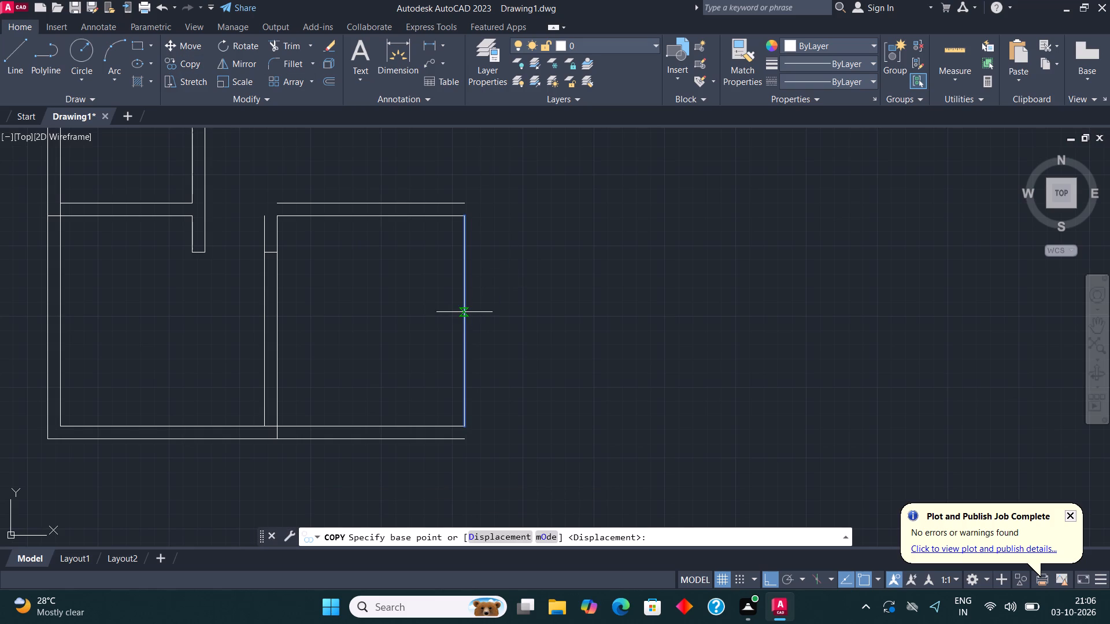
left_click(464, 312)
type("4.5\"")
key("Return")
key("Escape")
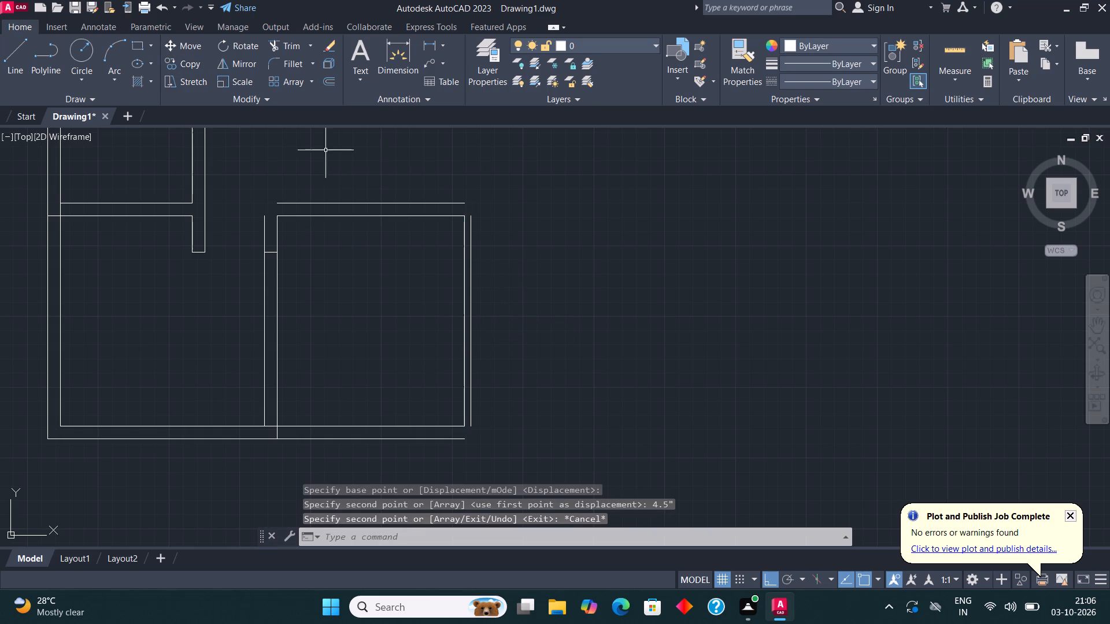
Fillet the adjoining room's outer wall lines together at the top-left, top-right and bottom-right corners.
left_click(289, 65)
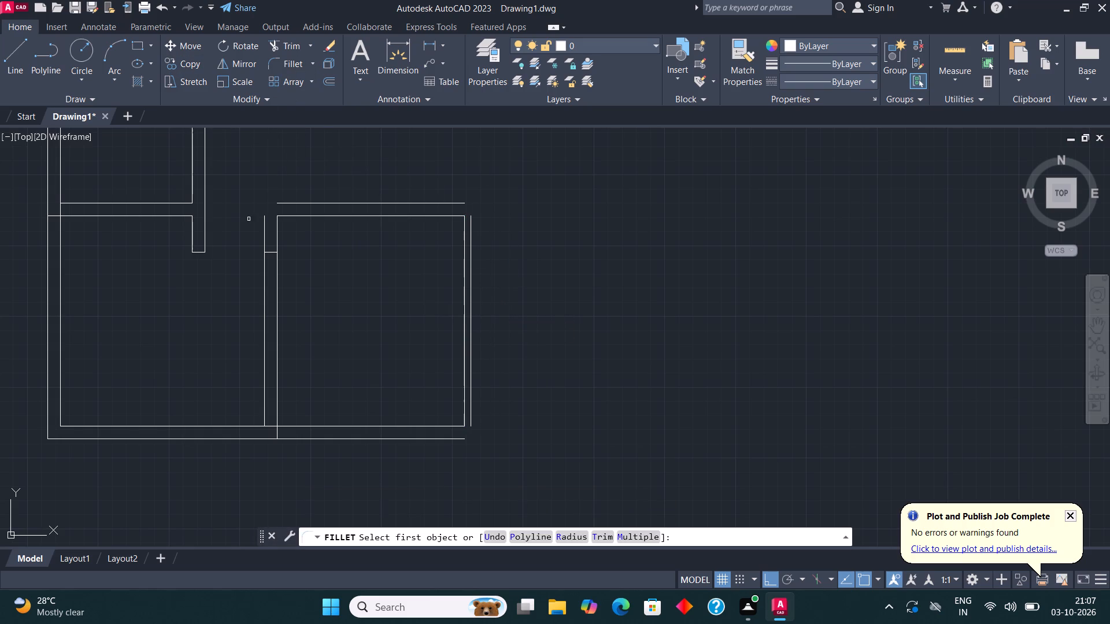
left_click(265, 235)
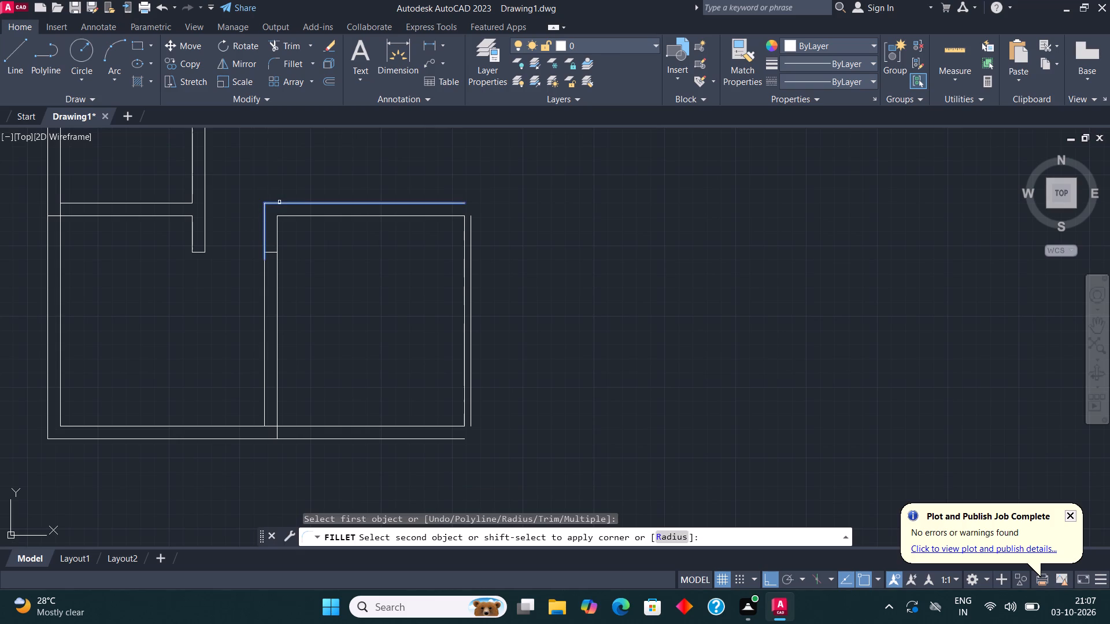
left_click(280, 202)
left_click(287, 60)
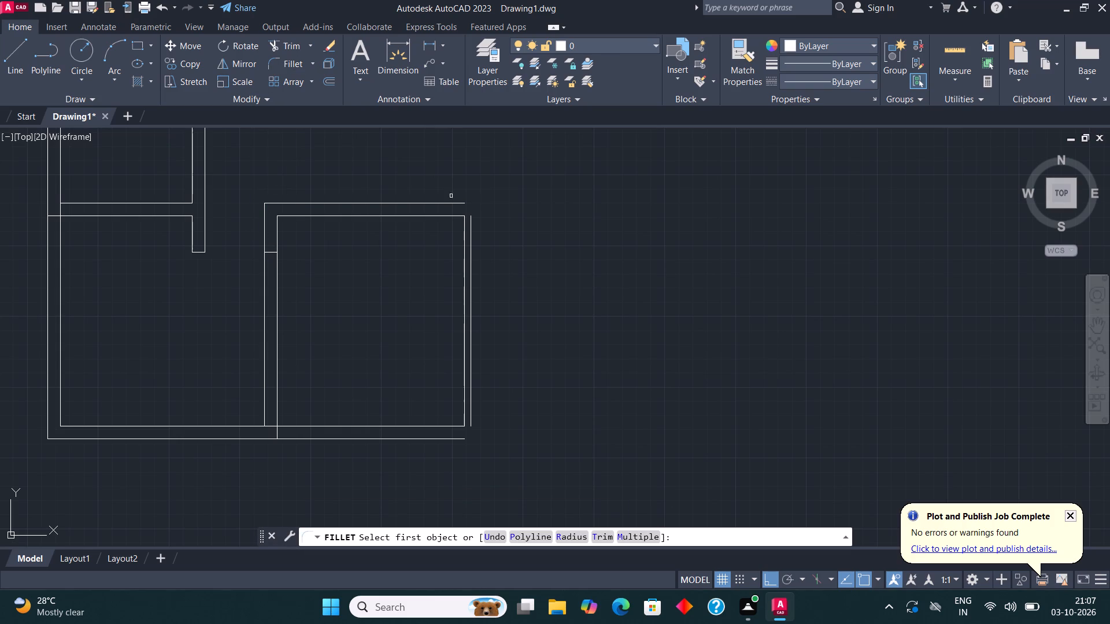
left_click(454, 202)
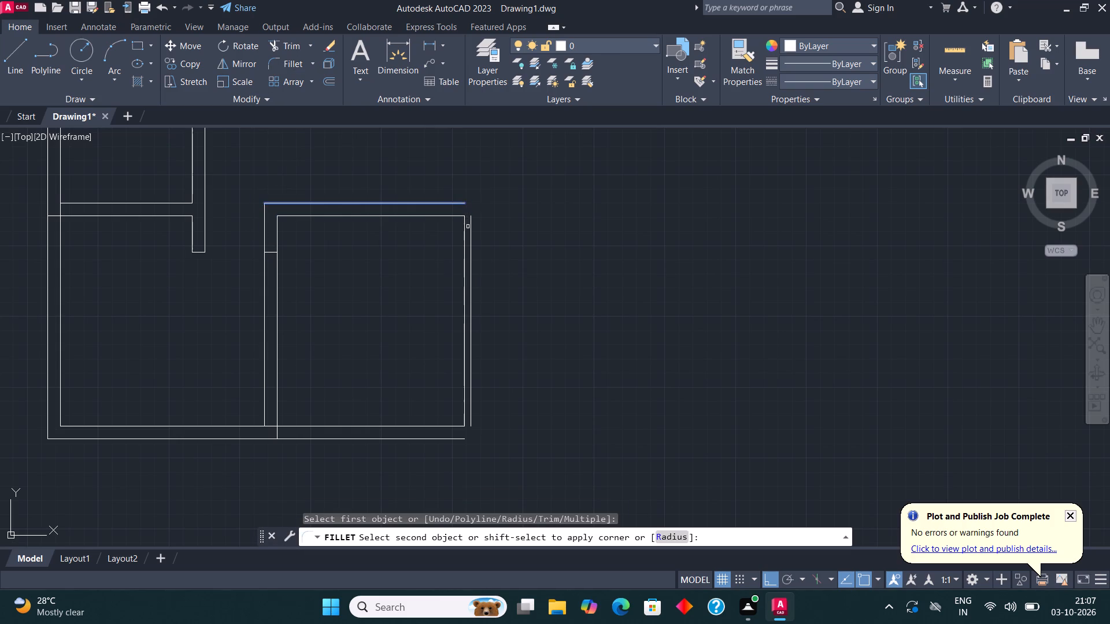
left_click(471, 233)
left_click(286, 62)
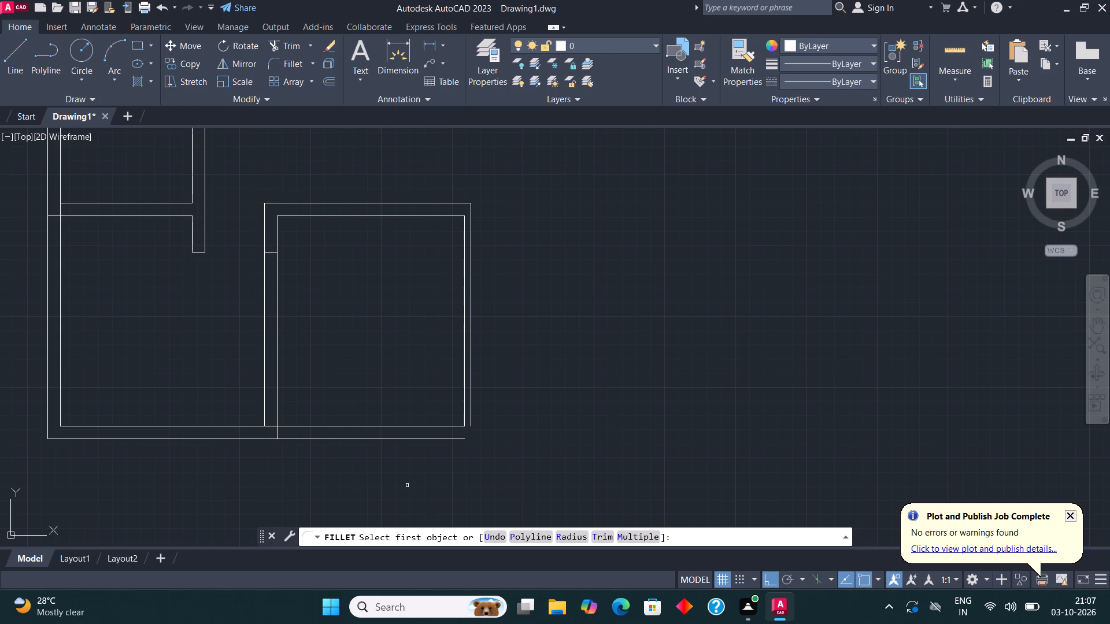
left_click(450, 439)
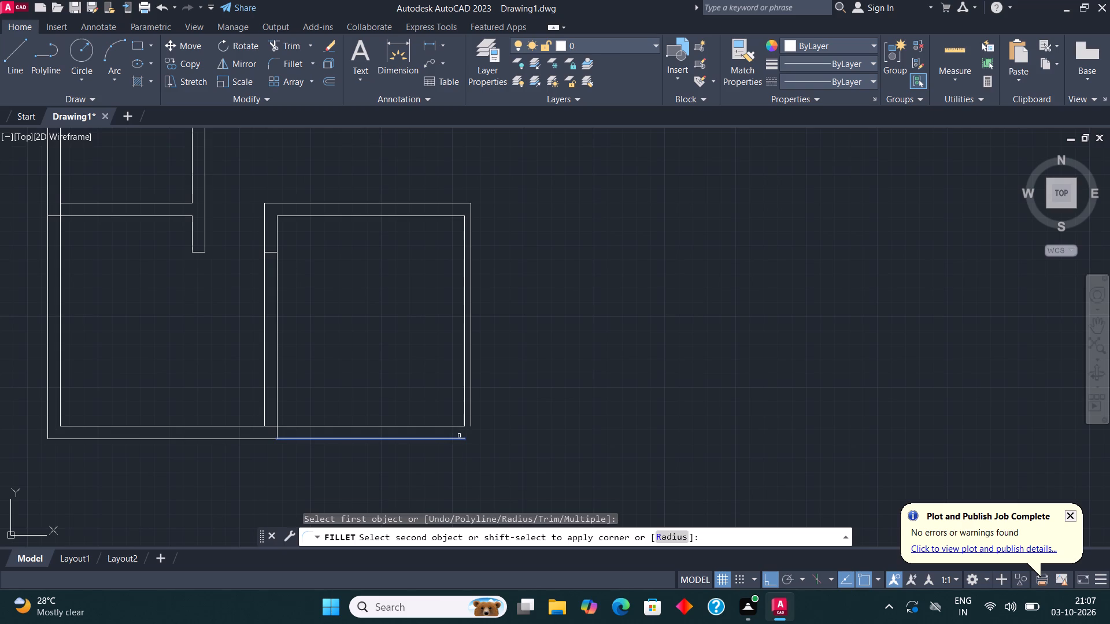
left_click(472, 425)
Draw another room's outline from the adjoining room's inner bottom-right corner: across the wall, 10'7.5" right, 8' up, and left back to the wall.
scroll(395, 420, "down", 1)
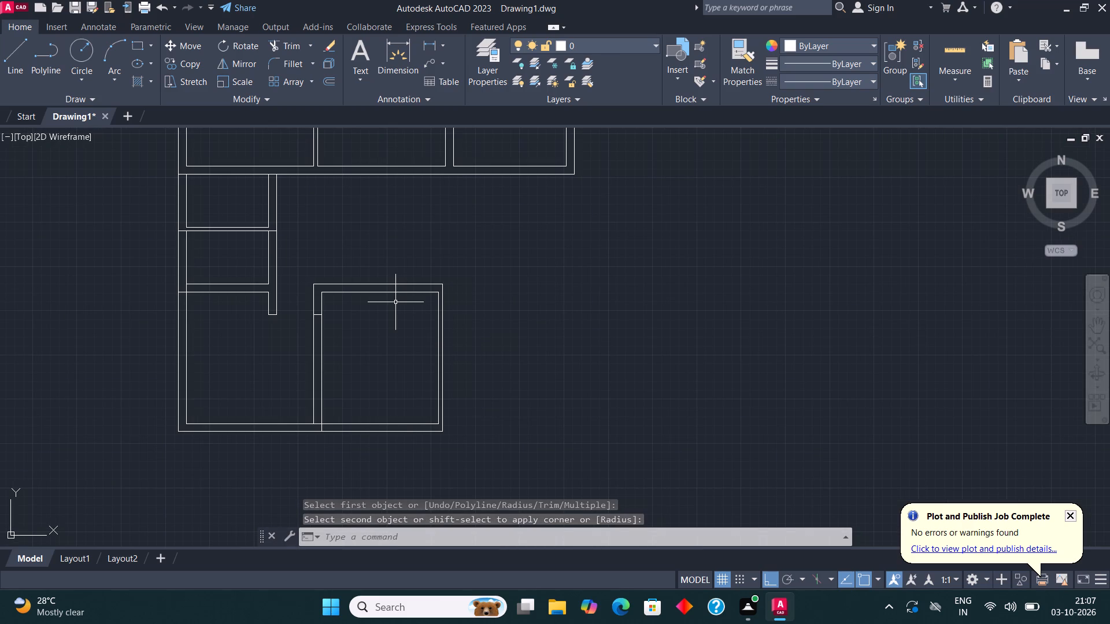
left_click(10, 54)
scroll(456, 432, "up", 3)
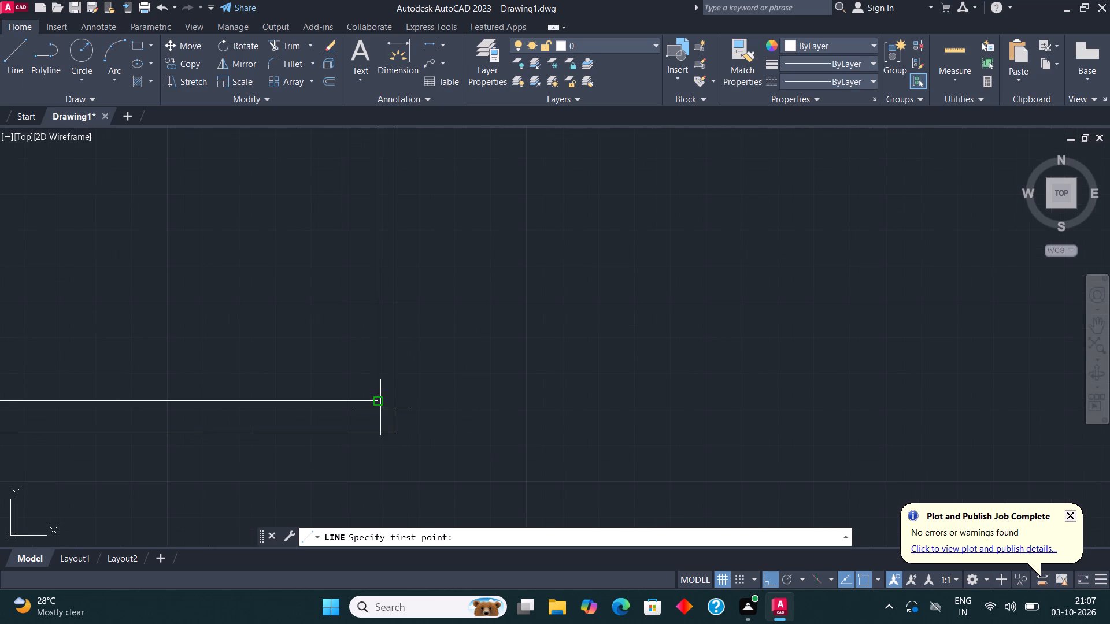
left_click(377, 400)
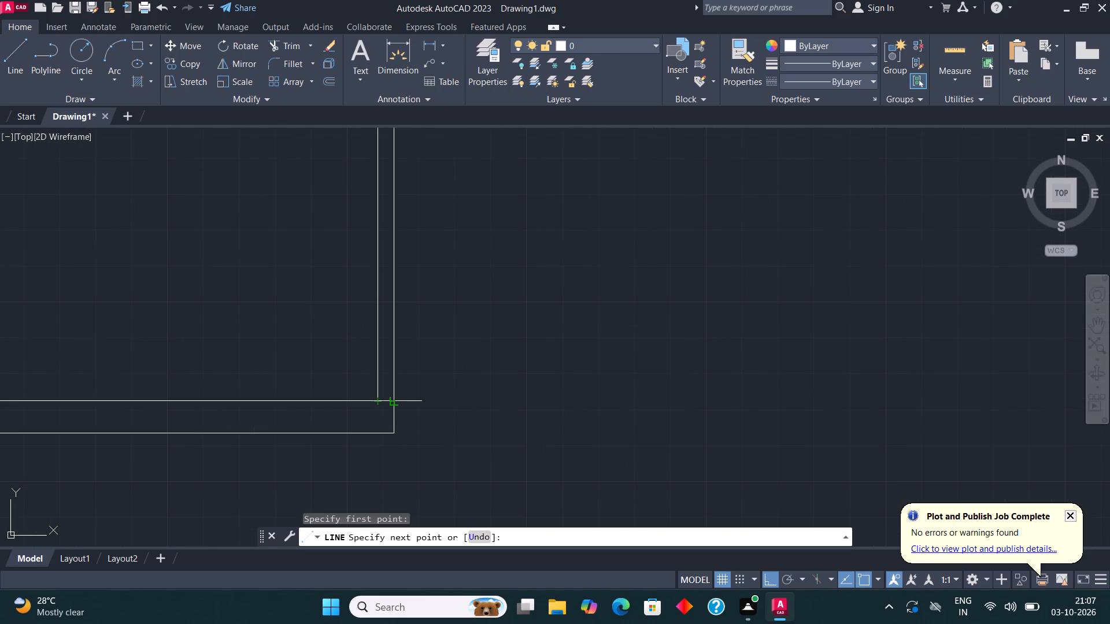
left_click(394, 398)
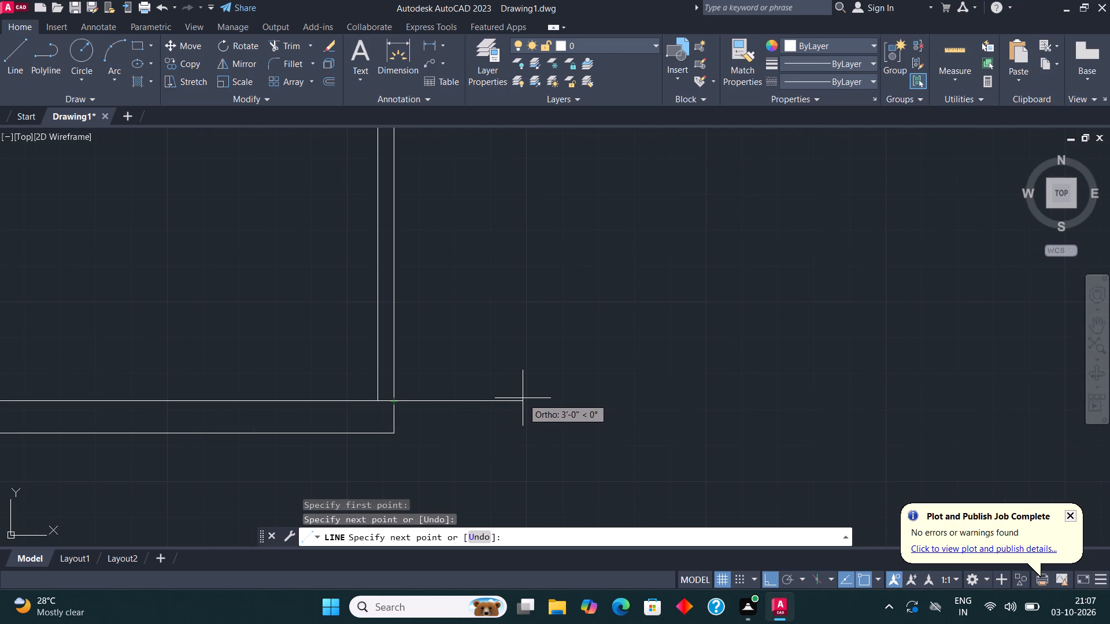
type("10'7.5\"")
key("Return")
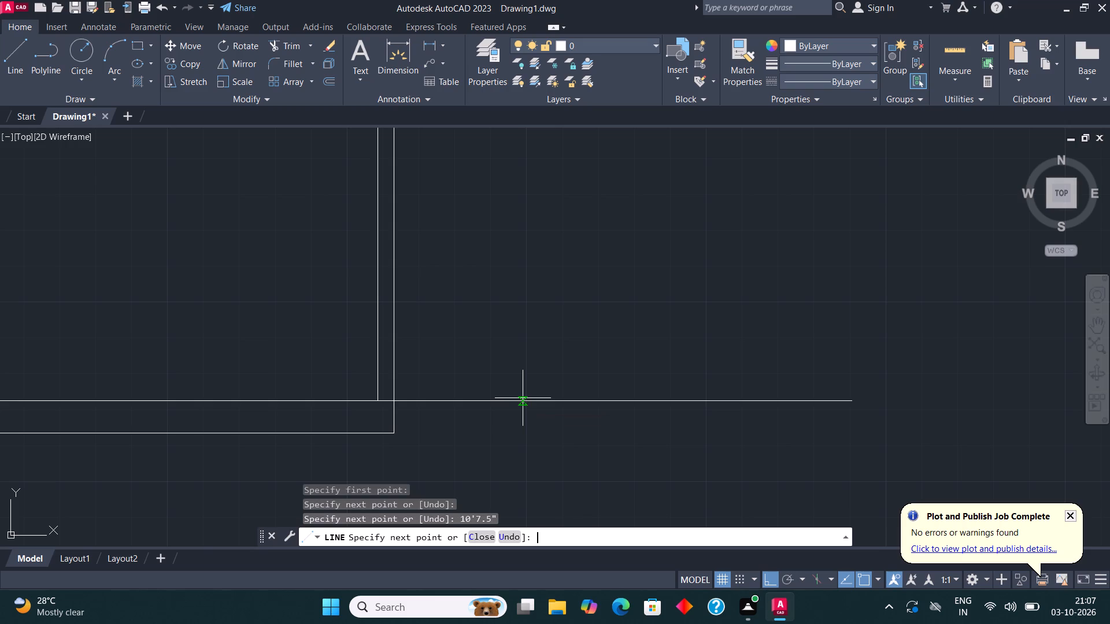
scroll(522, 414, "down", 2)
middle_click_drag(591, 390, 560, 403)
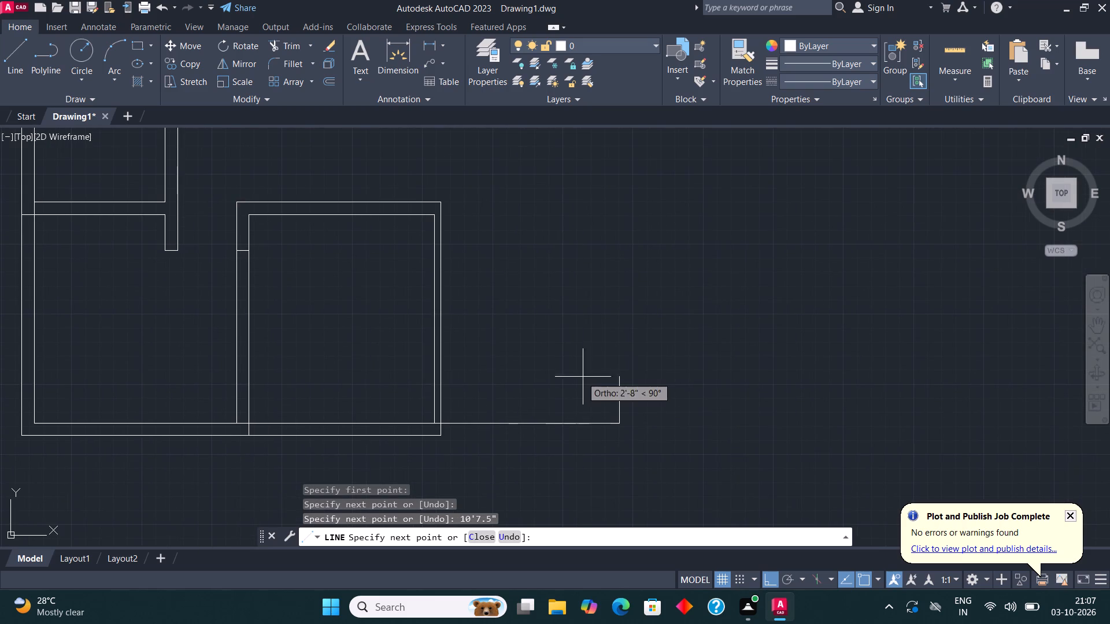
type("8'")
key("Return")
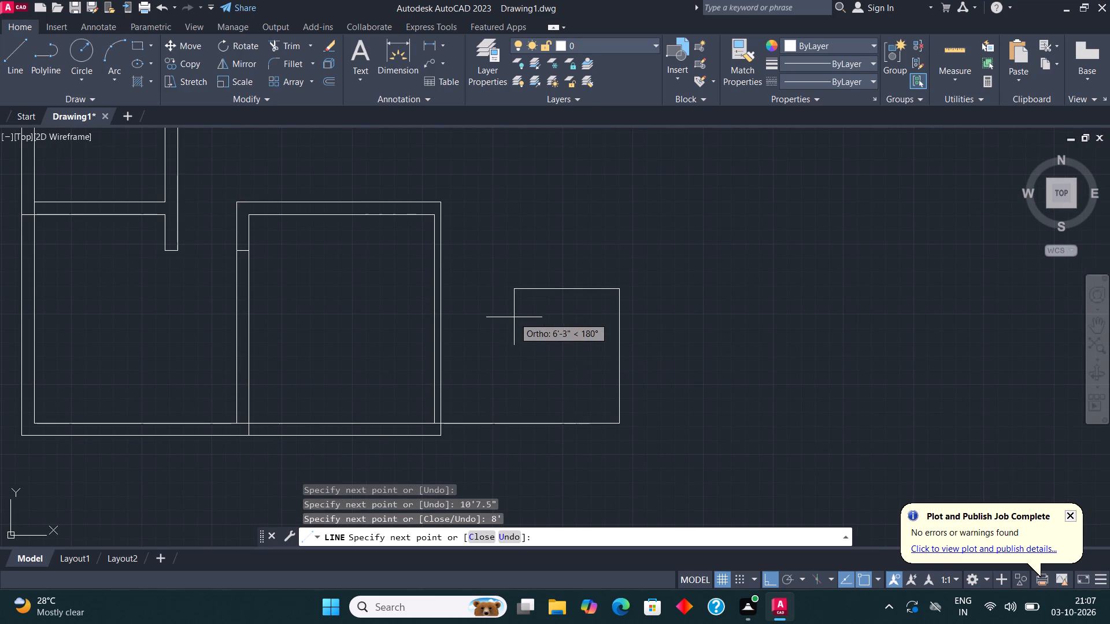
left_click(441, 286)
key("Escape")
Offset the new 10'7.5" by 8' room's bottom line and right line 9" outward.
left_click(637, 439)
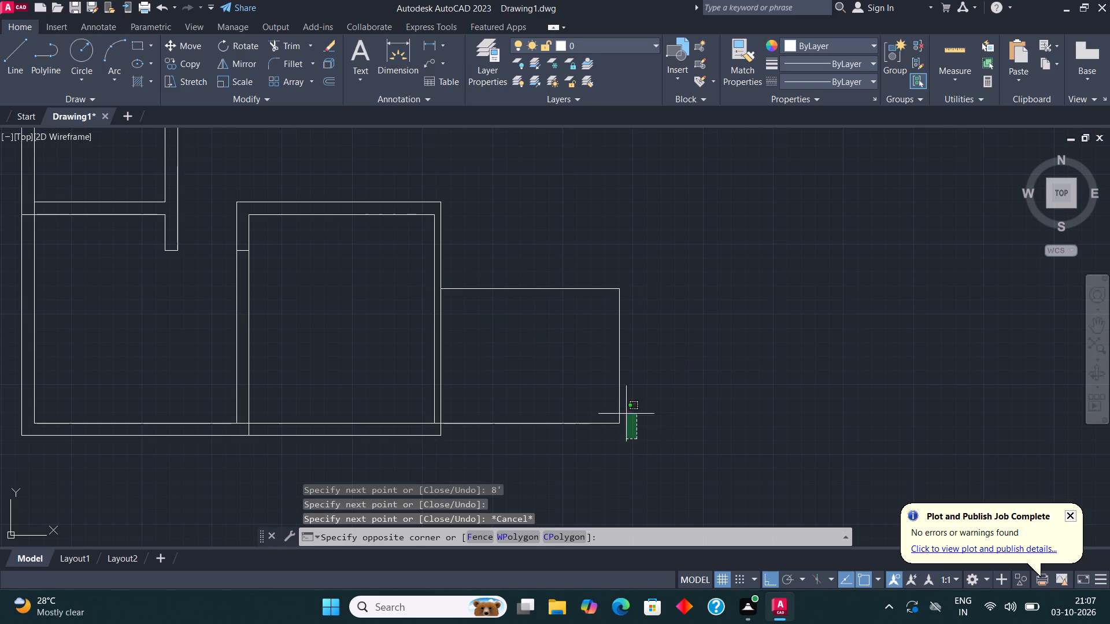
left_click(556, 254)
left_click(330, 84)
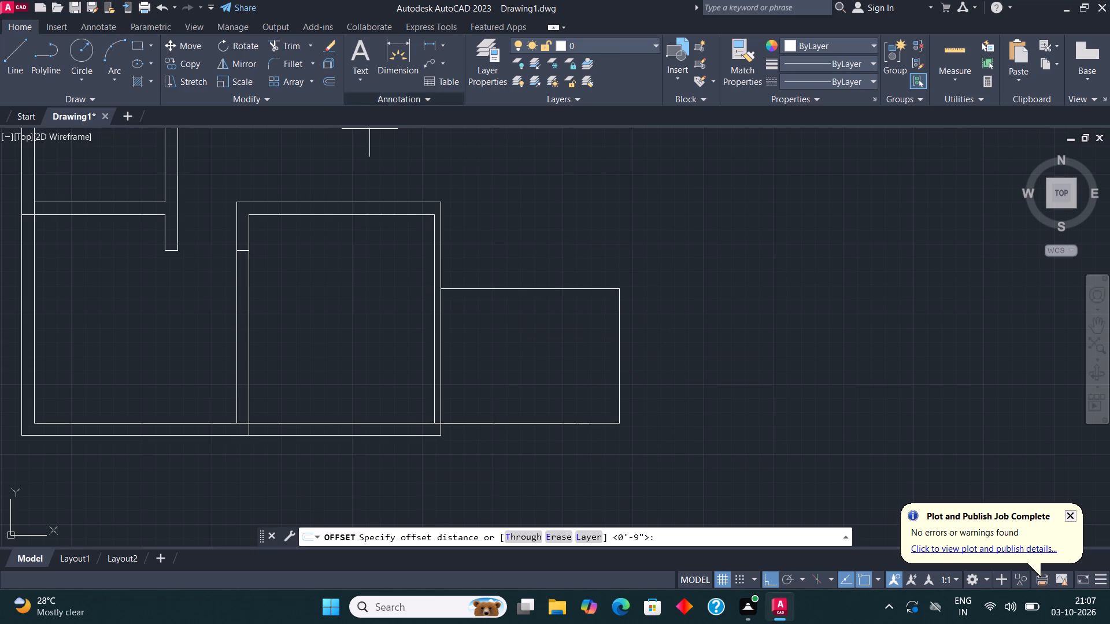
left_click(518, 425)
type("9\"")
key("Return")
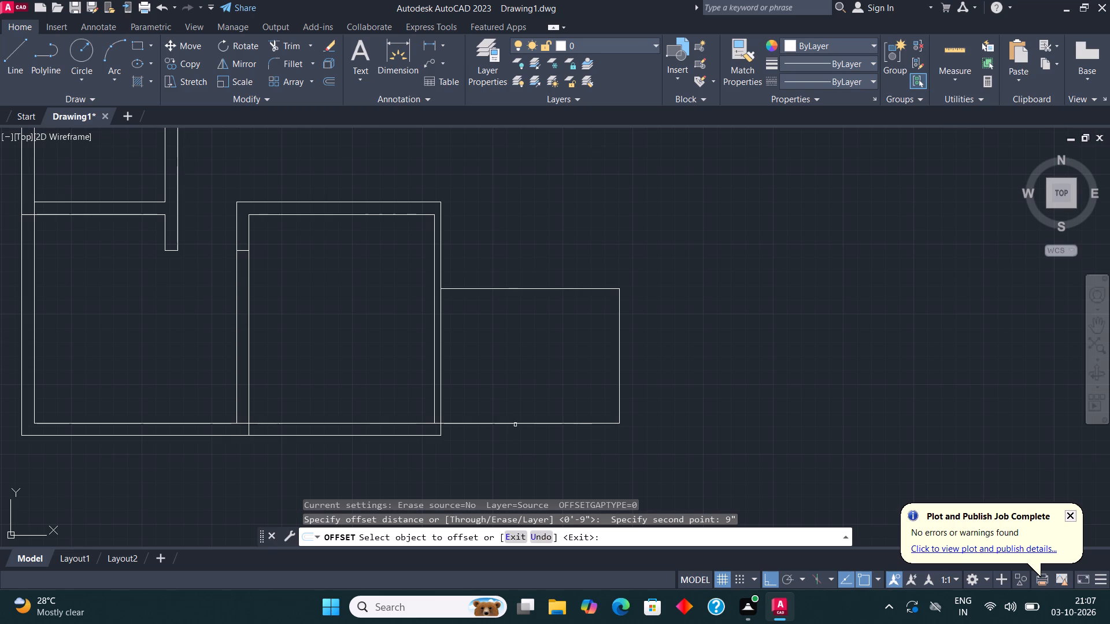
left_click(516, 423)
left_click(517, 443)
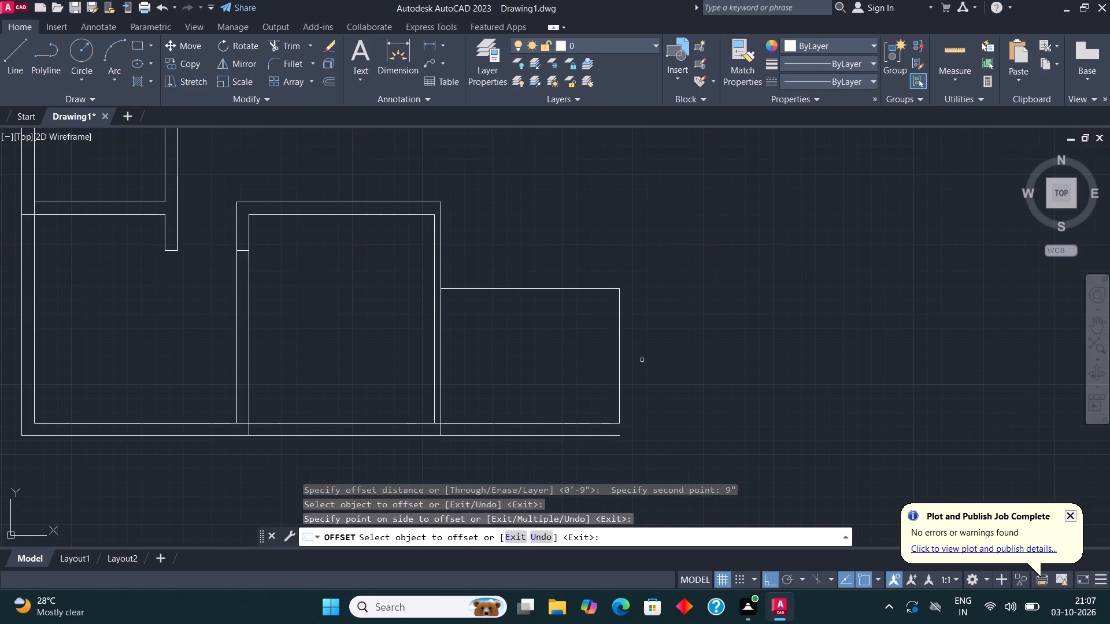
left_click(617, 354)
left_click(652, 354)
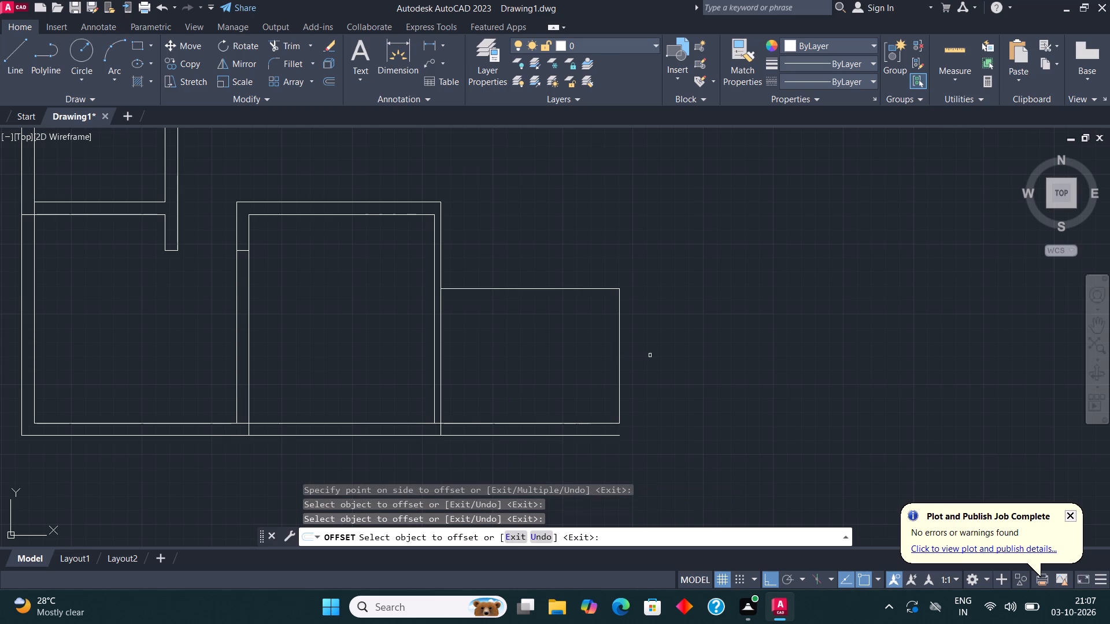
left_click(620, 339)
left_click(650, 339)
key("Escape")
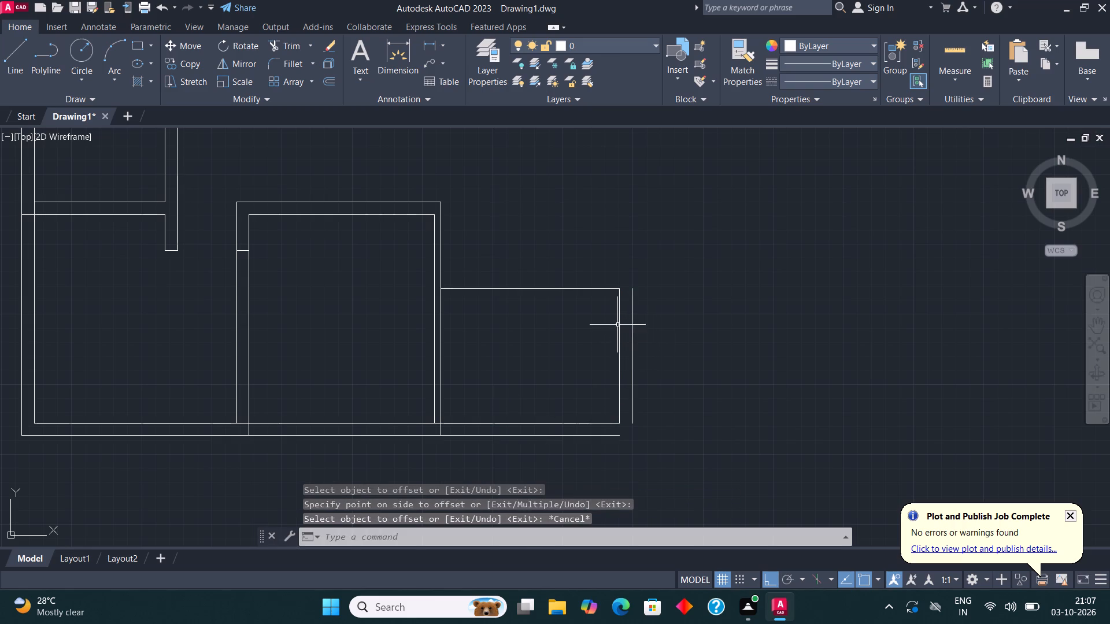
Copy the 10'7.5" by 8' room's top line 4.5" upward.
left_click(532, 289)
left_click(199, 66)
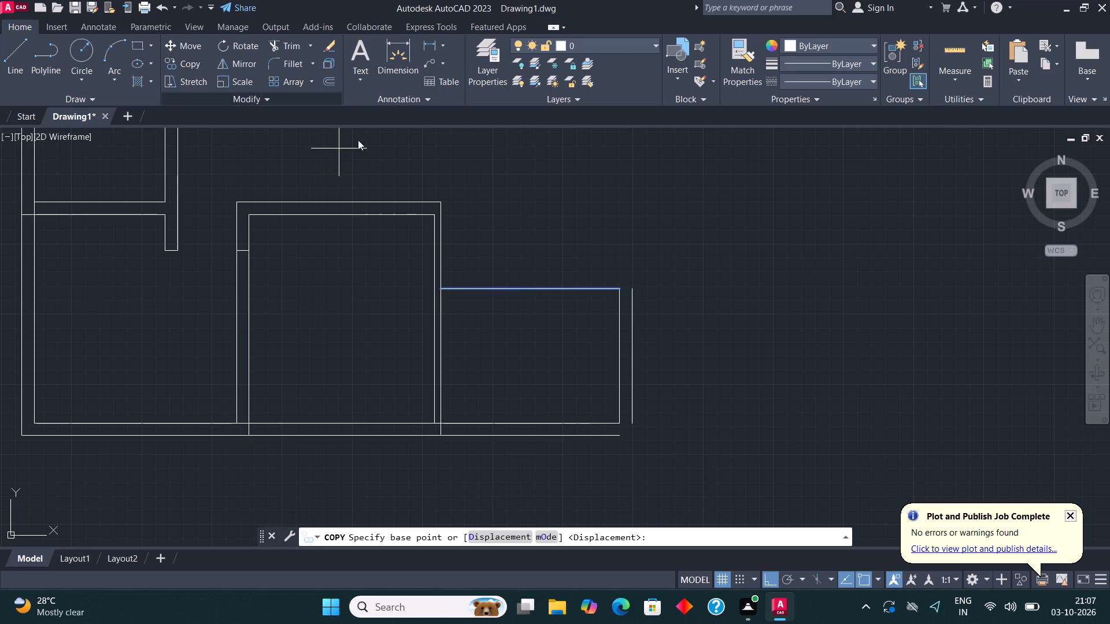
left_click(506, 289)
key("4")
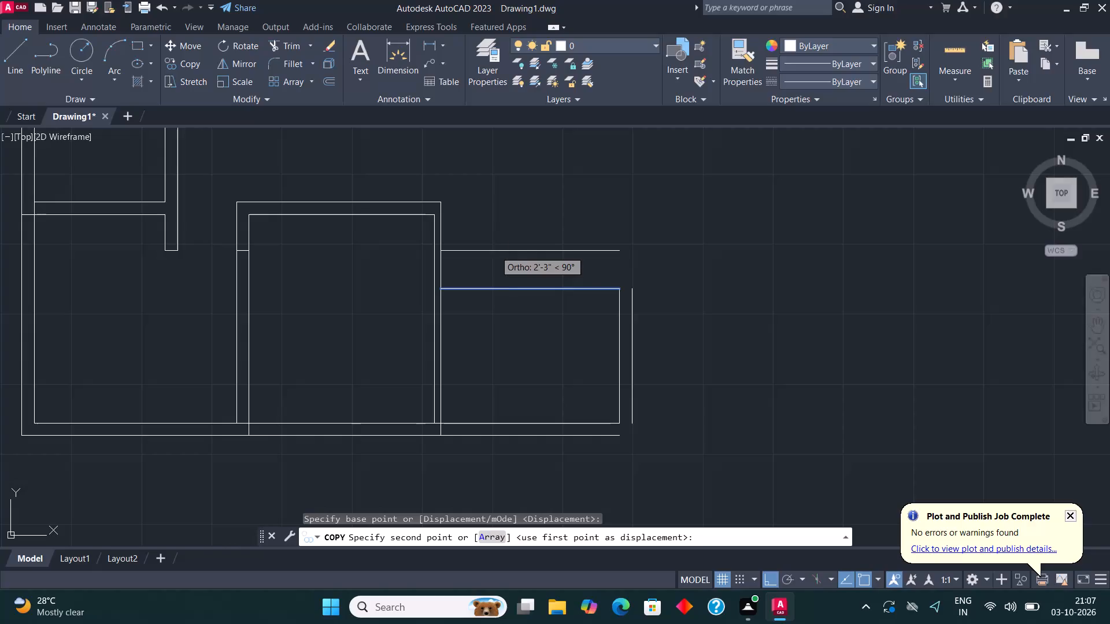
type(".5")
key("shift+quotedbl")
key("Return")
key("Escape")
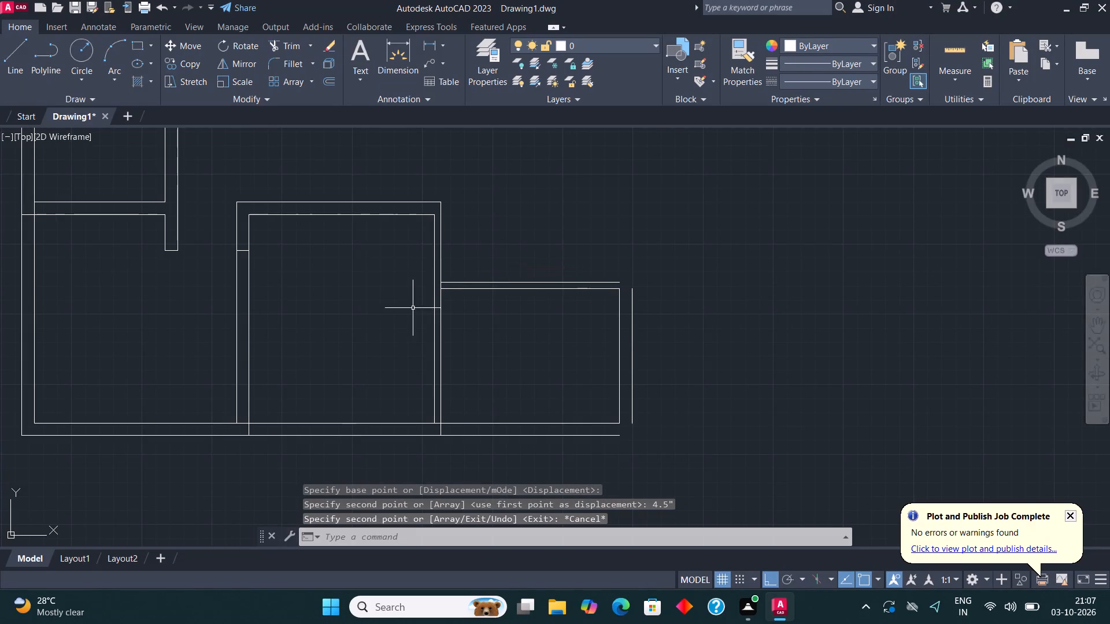
Fillet the 10'7.5" by 8' room's outer wall lines together at the top-right and bottom-right corners.
left_click(294, 67)
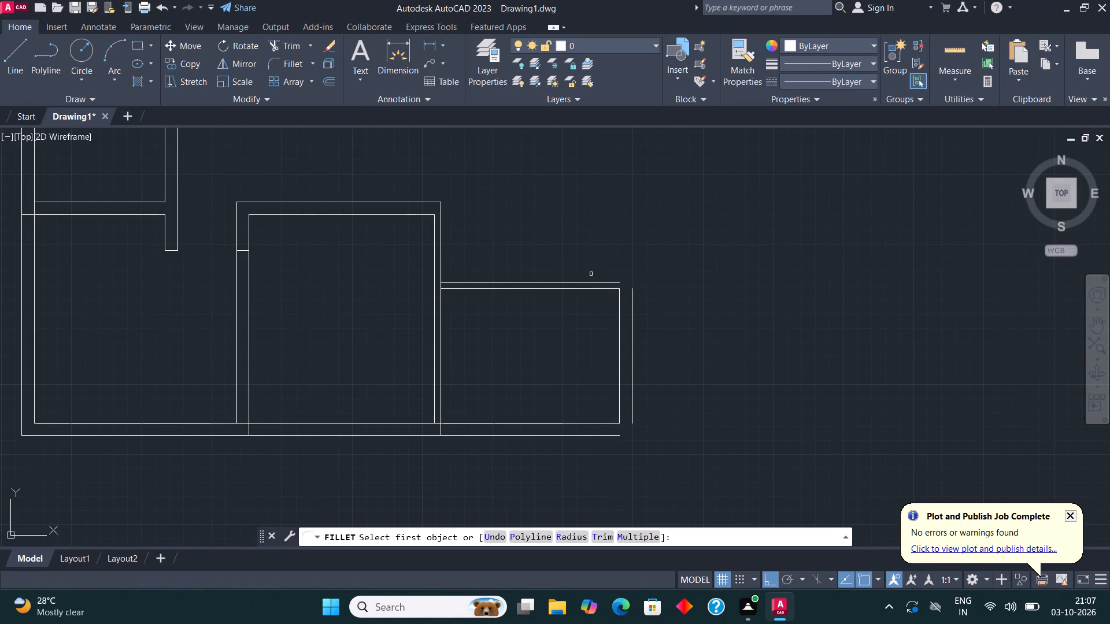
left_click(610, 281)
left_click(631, 312)
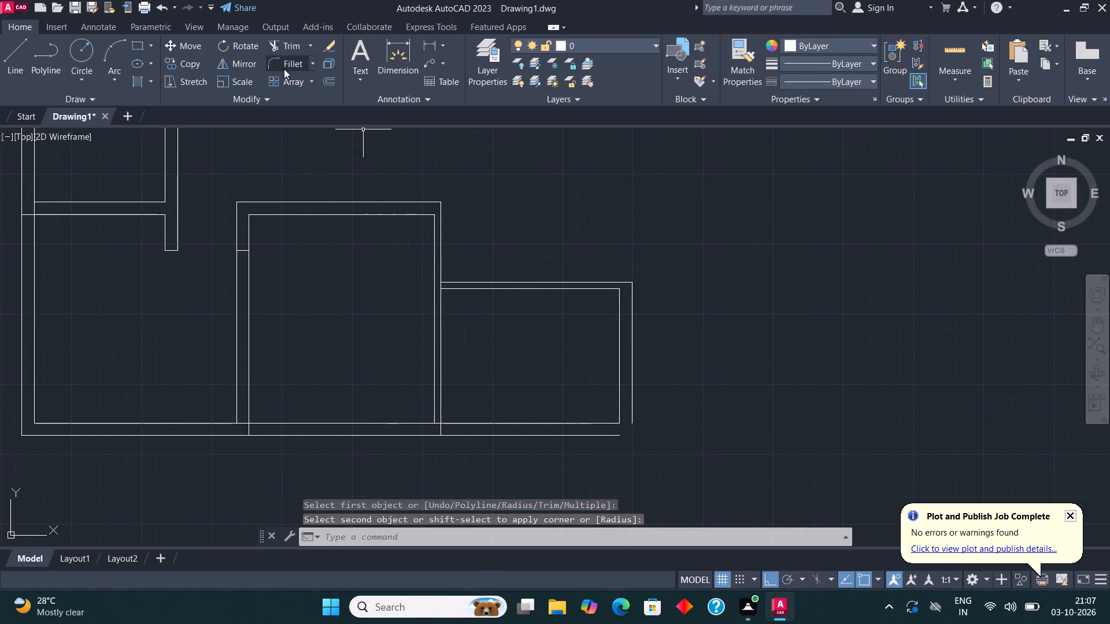
left_click(287, 68)
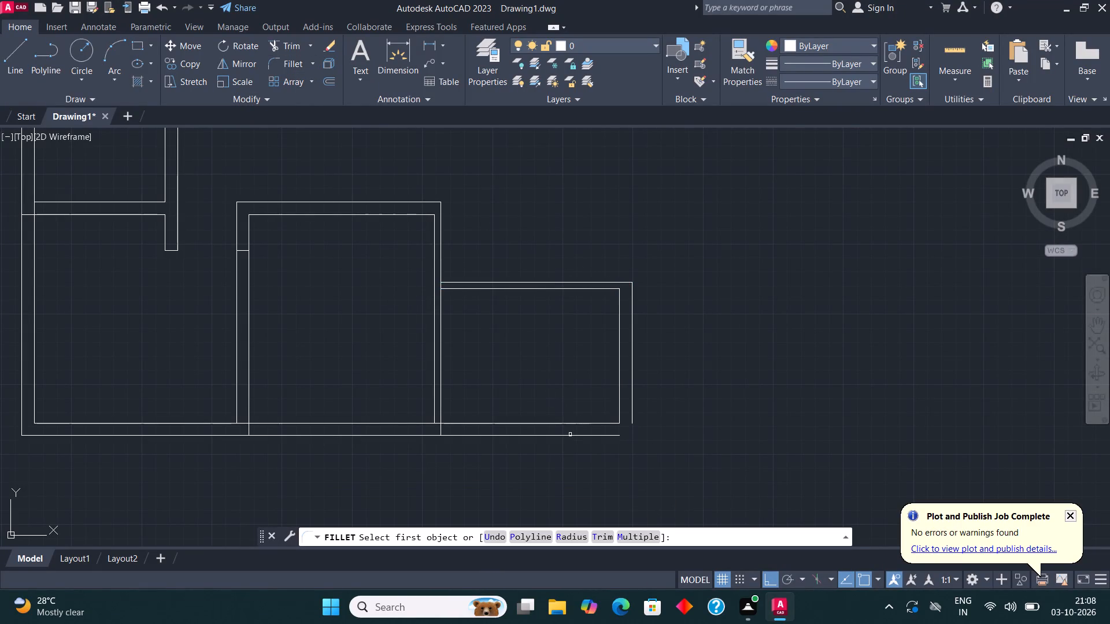
left_click(573, 436)
left_click(632, 402)
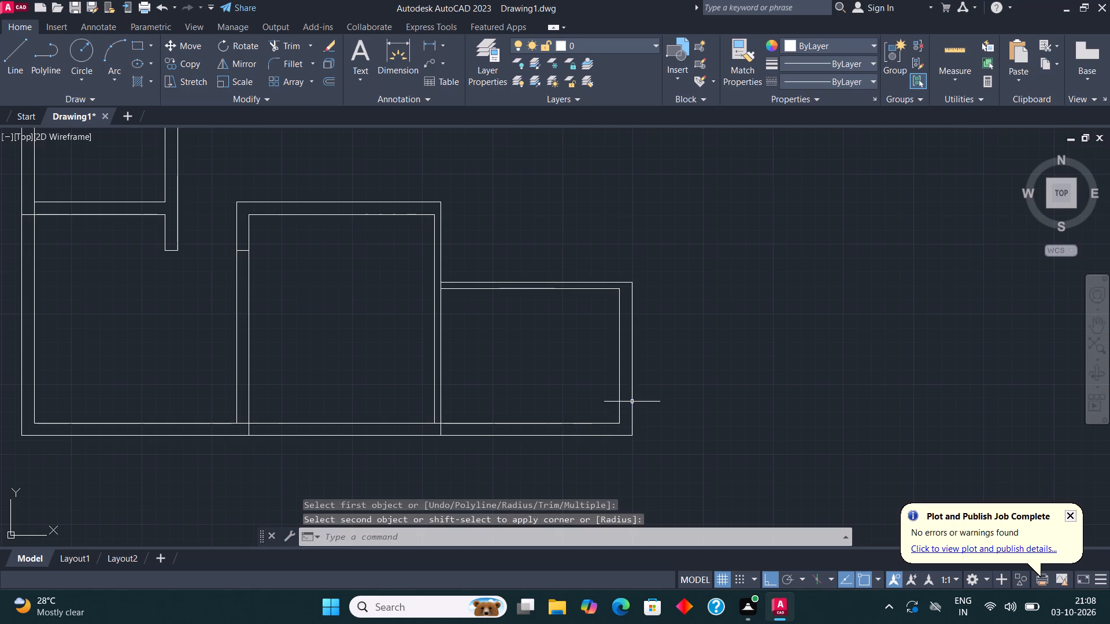
Draw a small room above from the inner top-right corner: across the wall, 5' up, 6'6" left, and down to the wall.
middle_click_drag(726, 363, 676, 414)
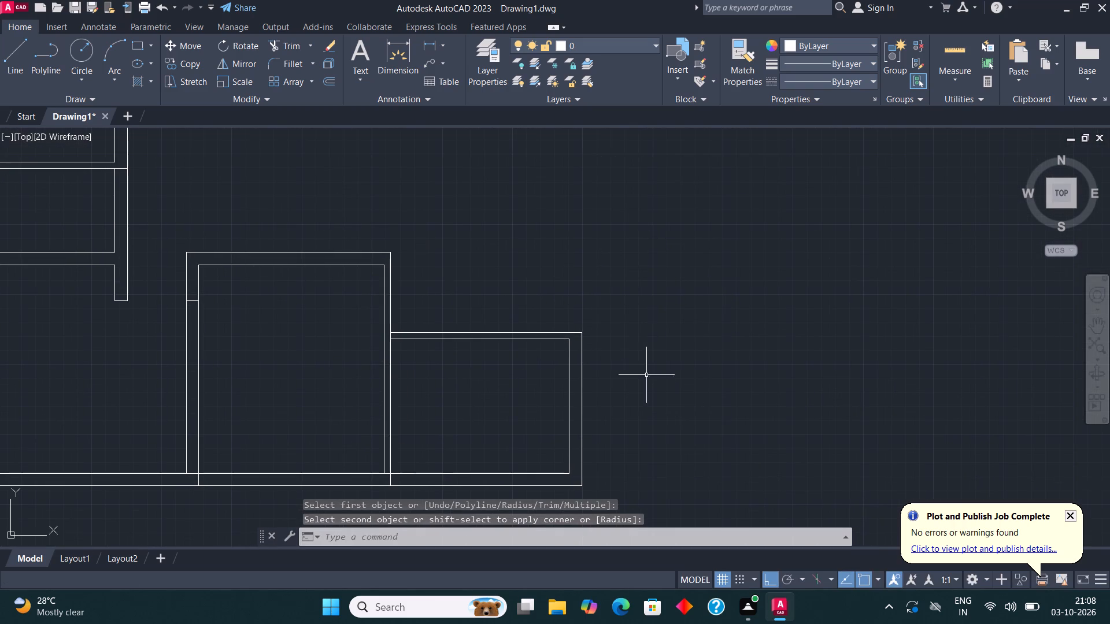
middle_click_drag(522, 389, 504, 400)
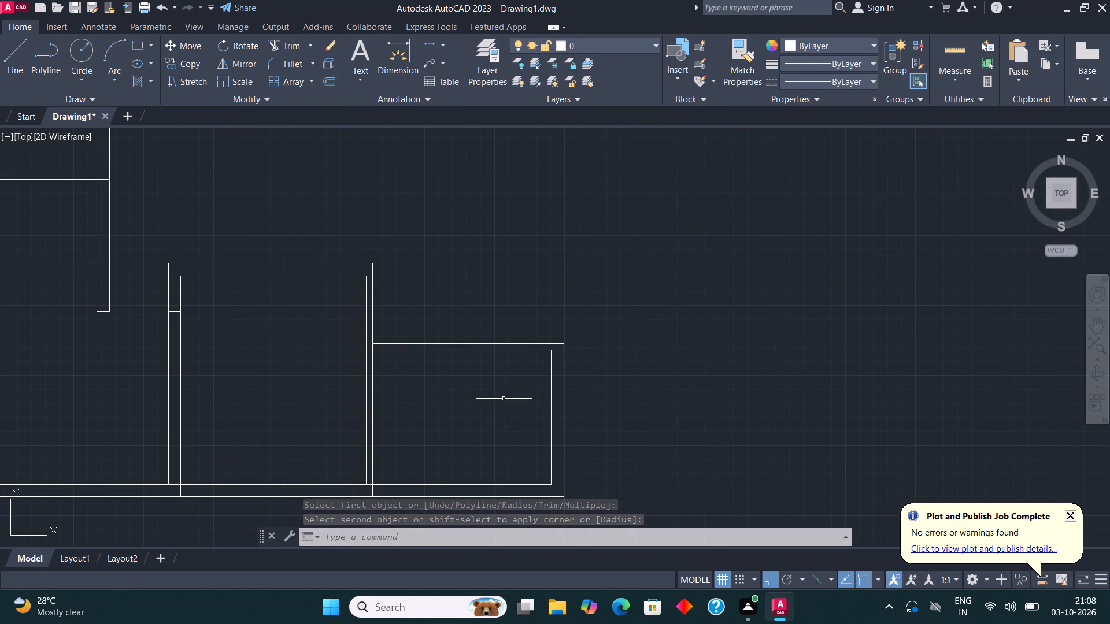
middle_click_drag(539, 374, 508, 391)
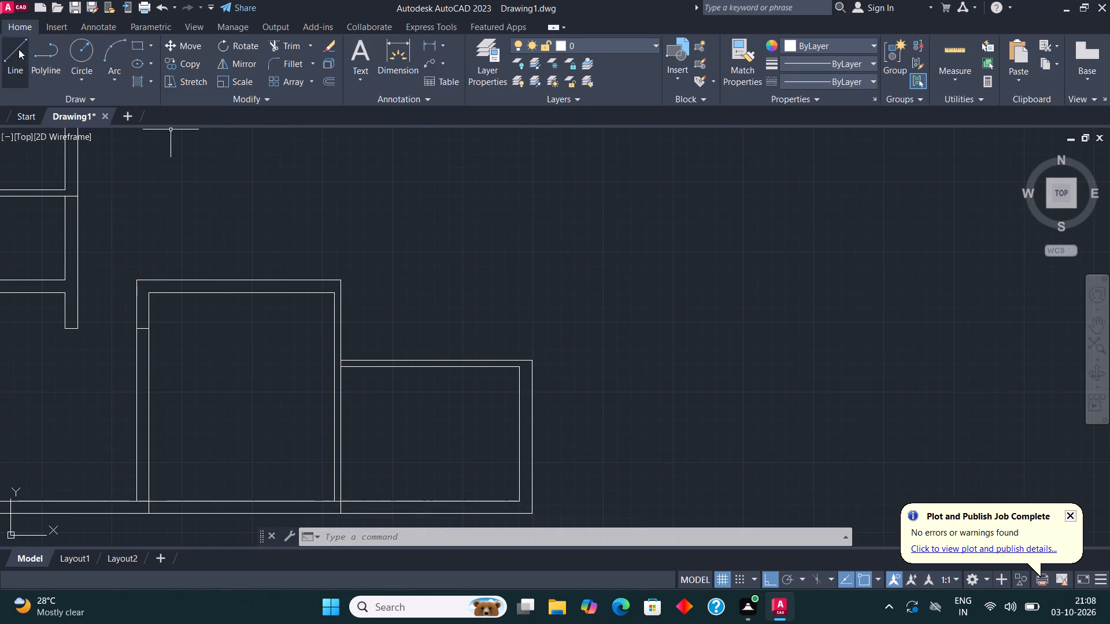
left_click(18, 48)
scroll(516, 367, "up", 2)
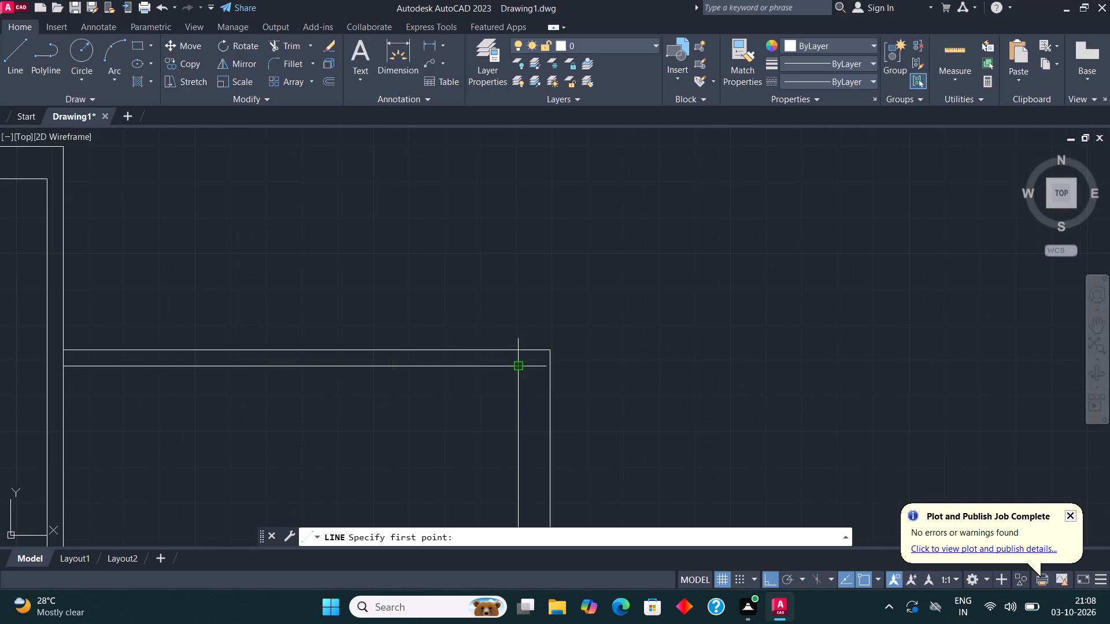
left_click(518, 367)
left_click(521, 348)
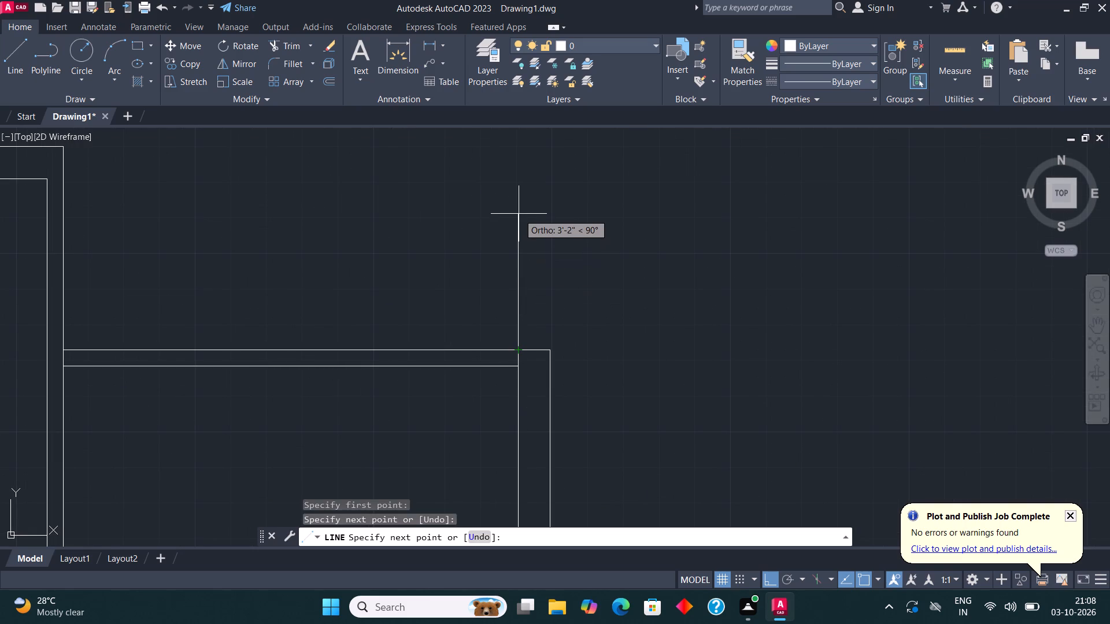
type("5'")
key("Return")
scroll(517, 232, "down", 2)
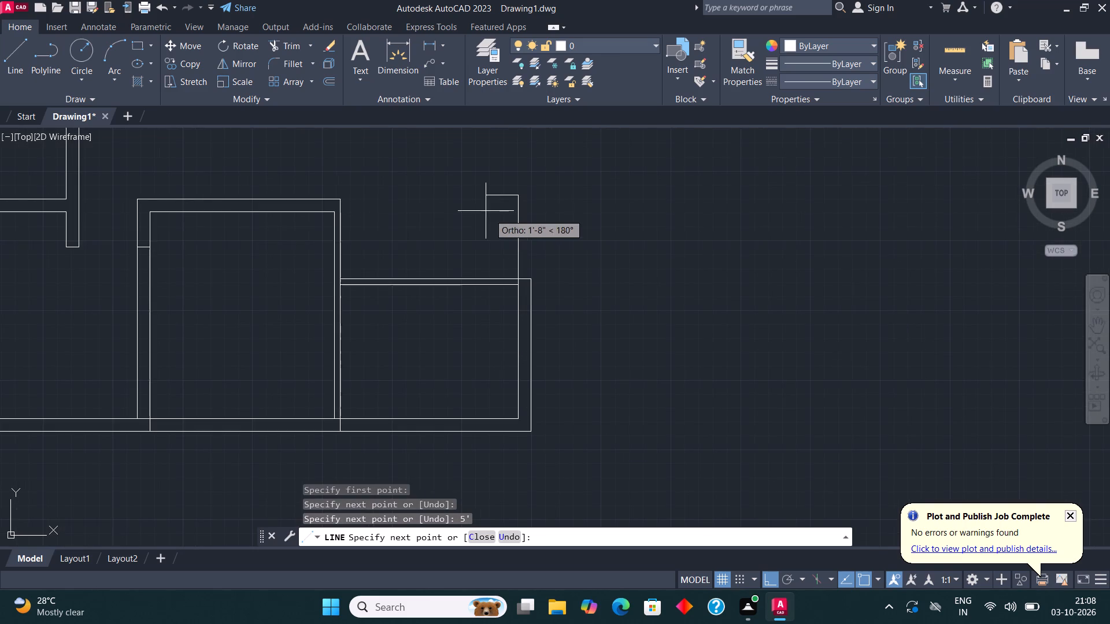
scroll(471, 200, "up", 1)
type("6'6\"")
key("Return")
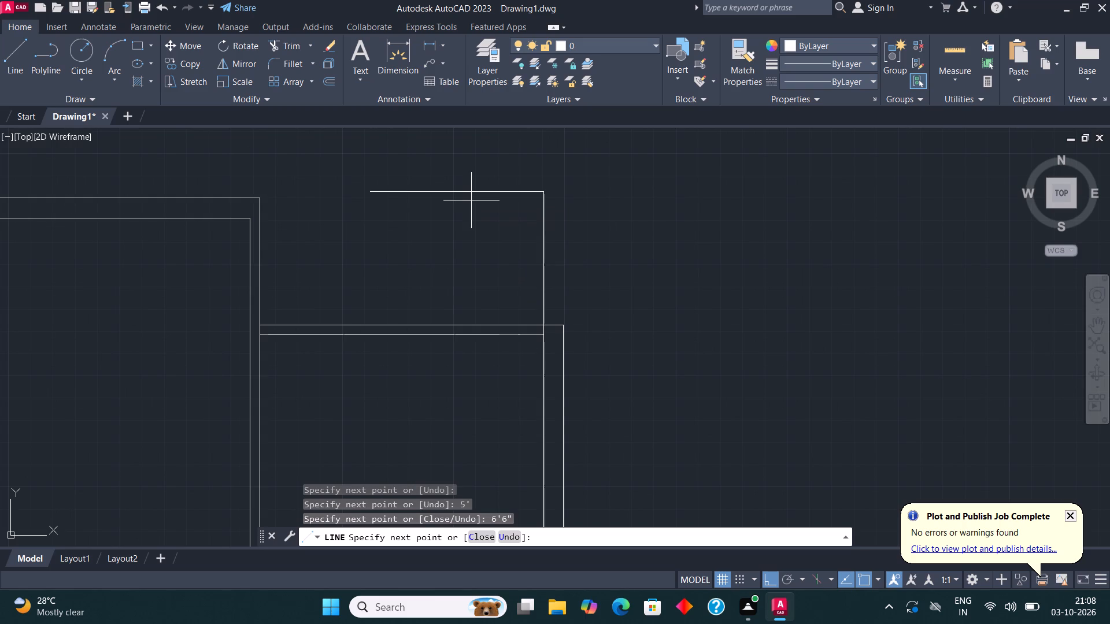
left_click(365, 325)
key("Escape")
Offset the 6'6" by 5' room's right line 9" outward.
left_click_drag(560, 276, 556, 268)
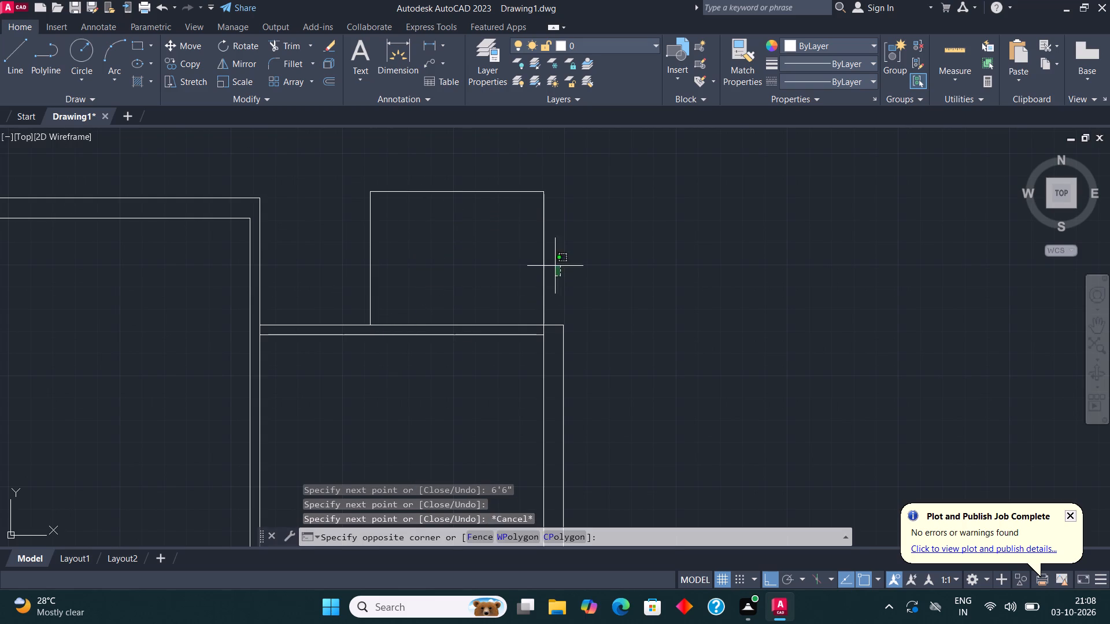
left_click(335, 163)
left_click(331, 80)
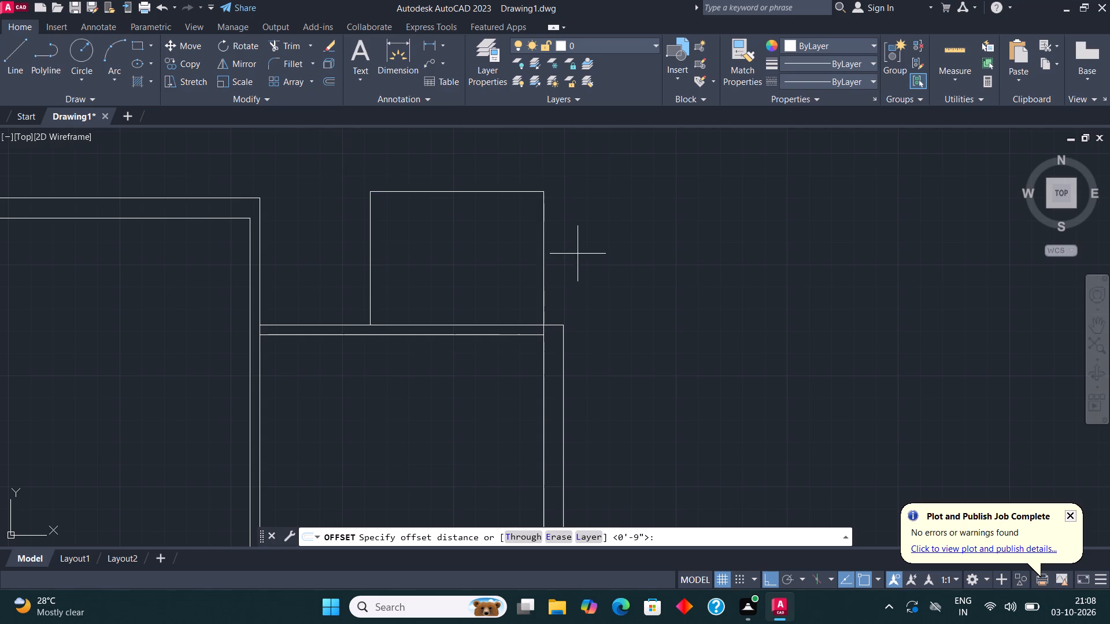
left_click(541, 260)
type("9\"")
key("Return")
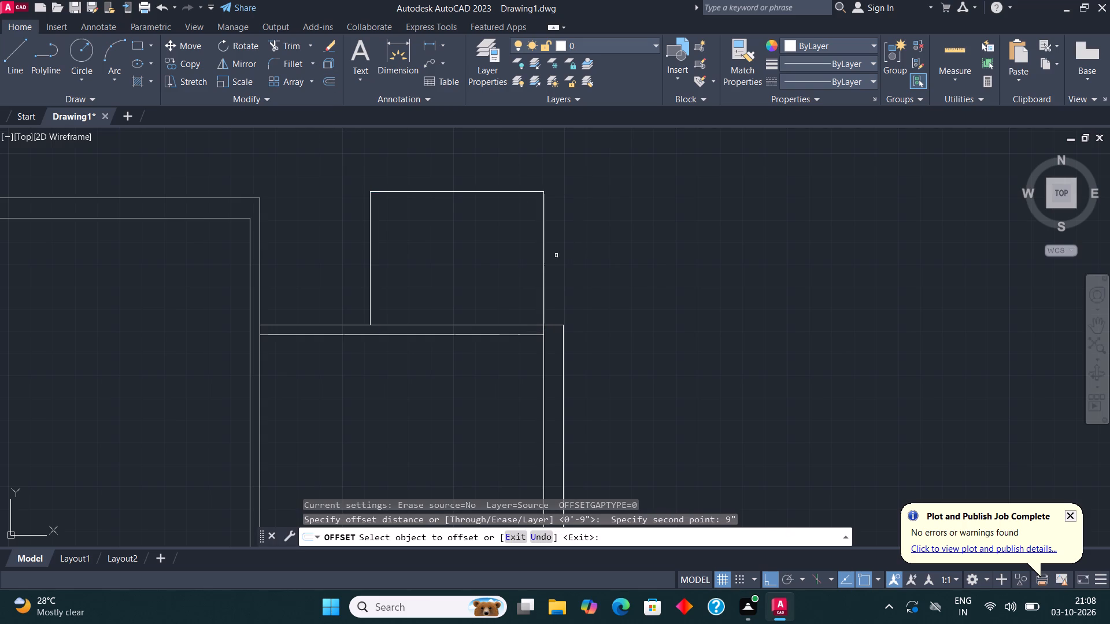
left_click(542, 264)
left_click(572, 271)
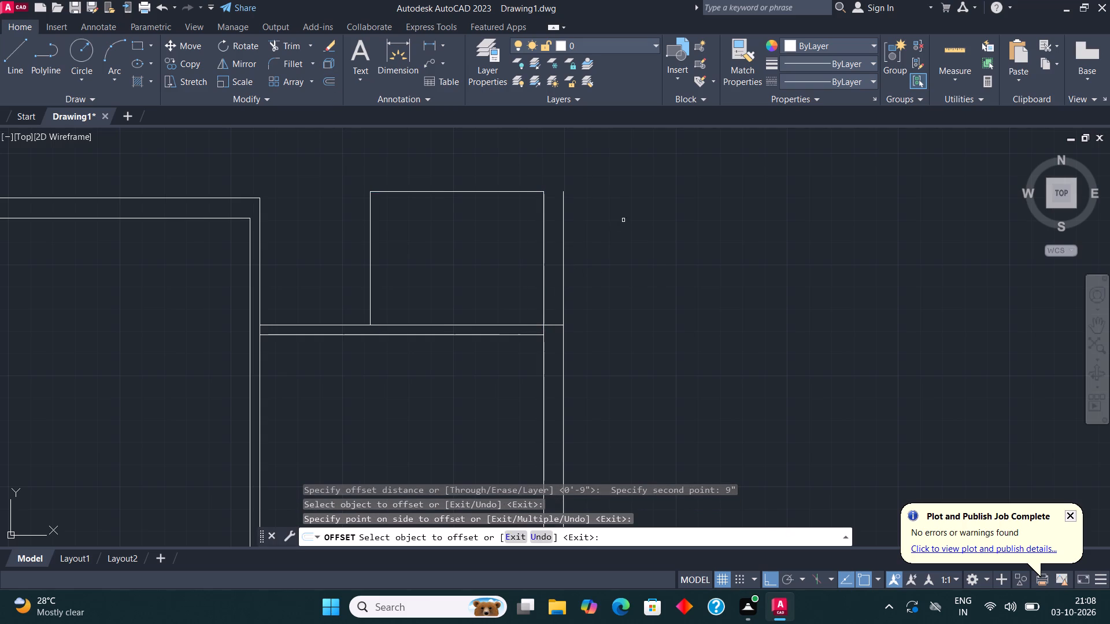
middle_click_drag(623, 228, 608, 263)
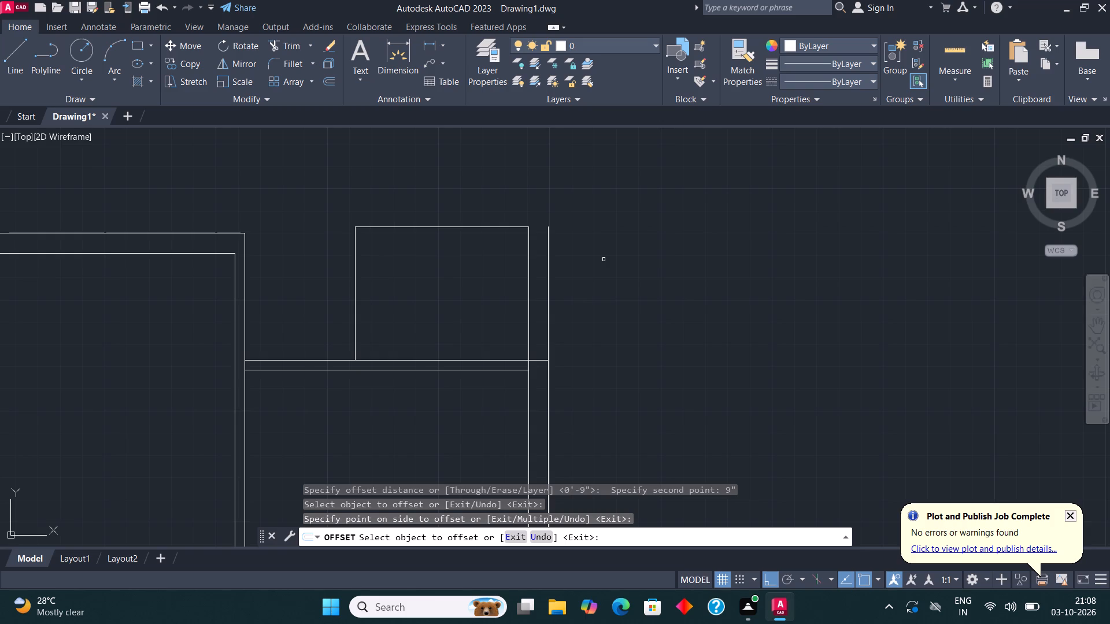
key("Escape")
Offset the 6'6" by 5' room's top line and left line 4.5" outward.
left_click(428, 229)
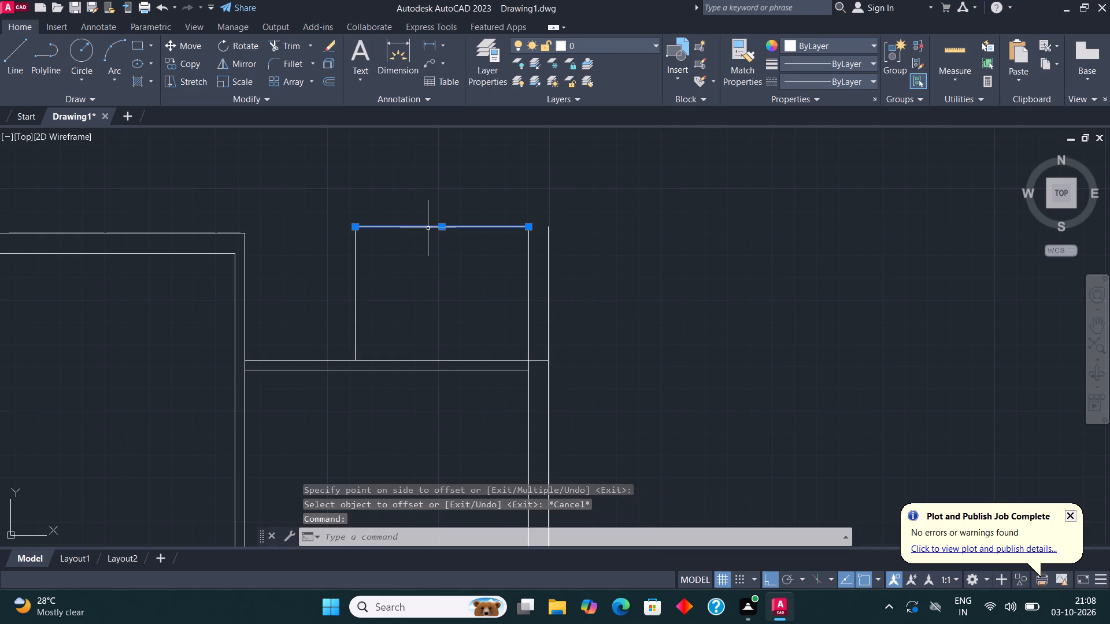
left_click(328, 83)
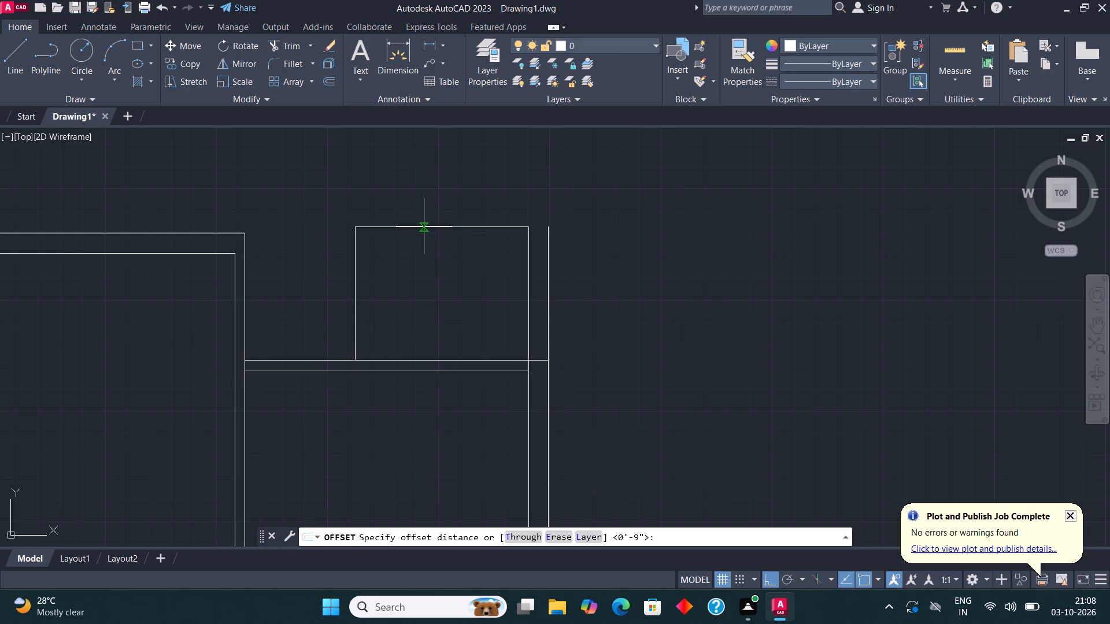
left_click(425, 226)
type("4.5\"")
key("Return")
left_click(425, 185)
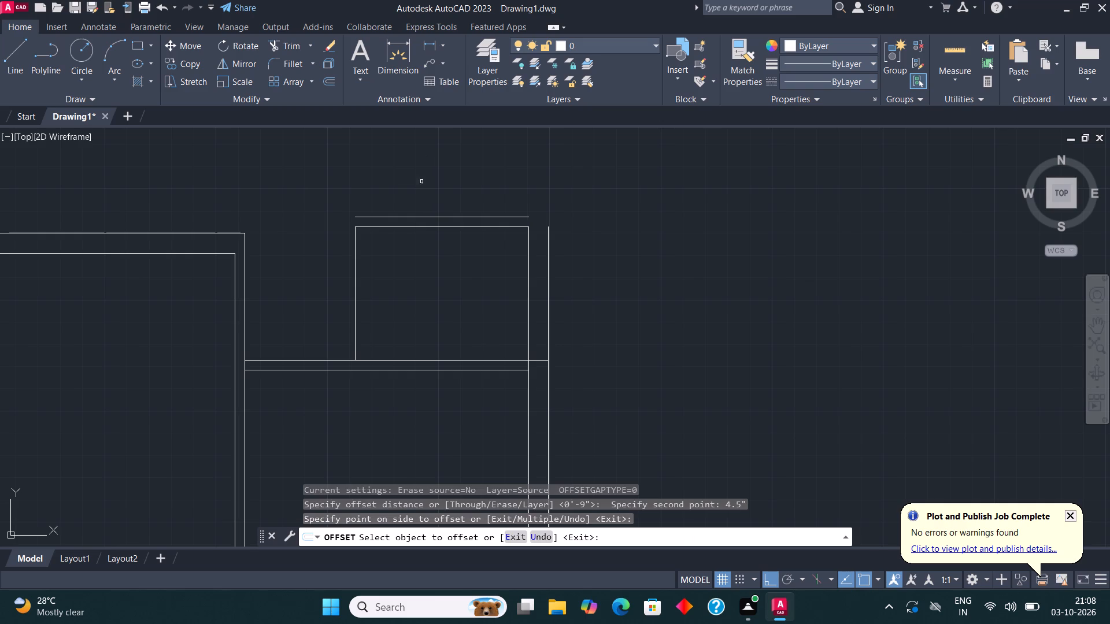
left_click(356, 274)
left_click(338, 242)
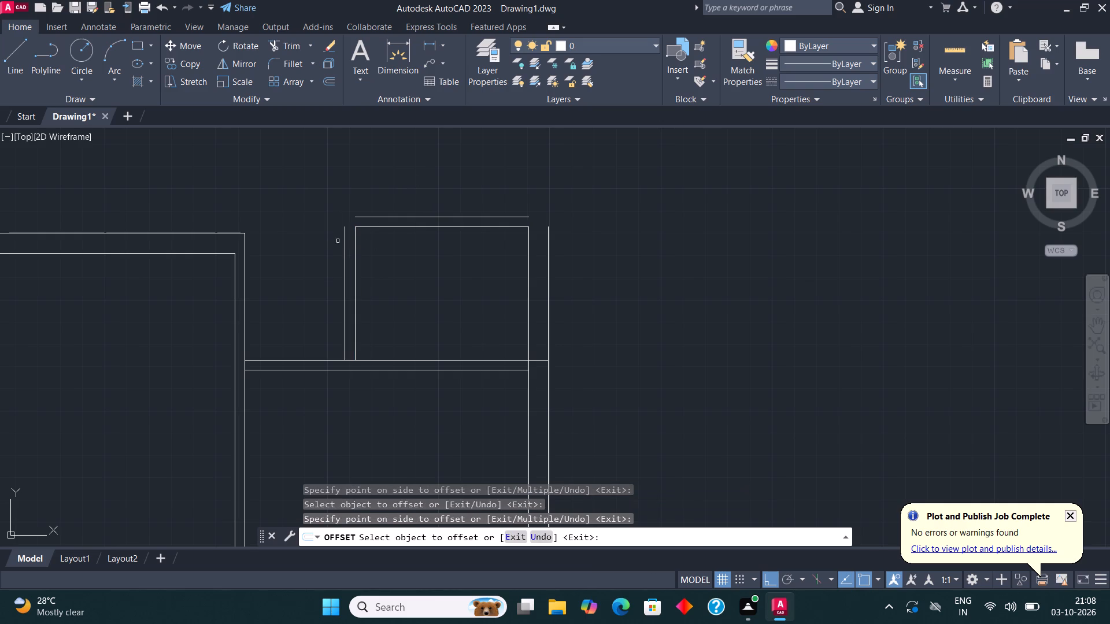
Fillet the 6'6" by 5' room's outer wall lines together at the top-left and top-right corners.
left_click(288, 60)
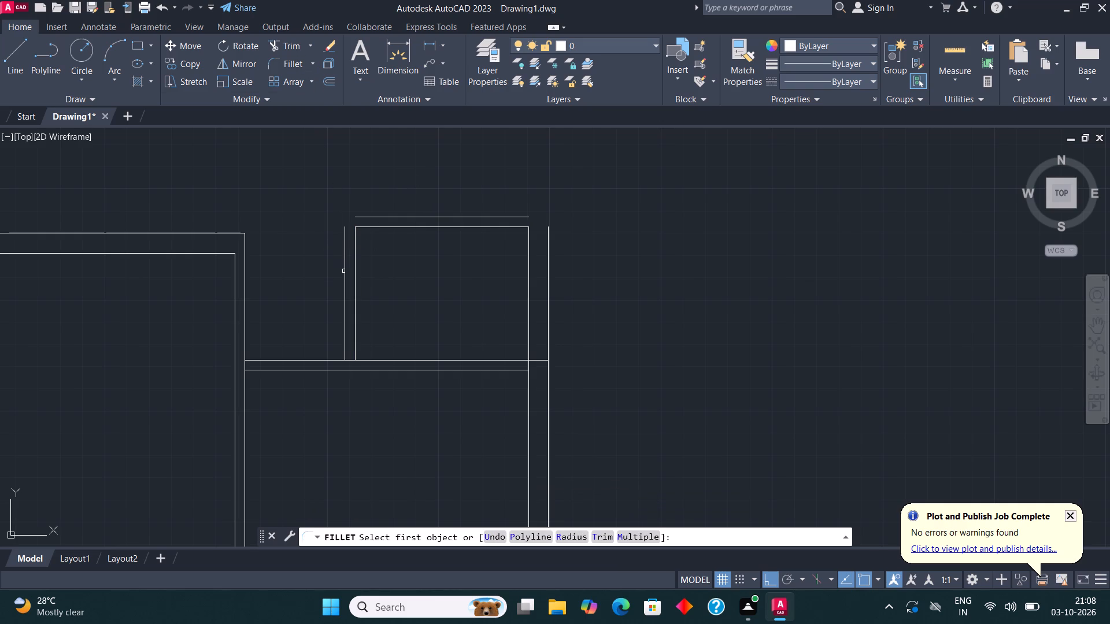
left_click(345, 271)
left_click(364, 219)
left_click(364, 216)
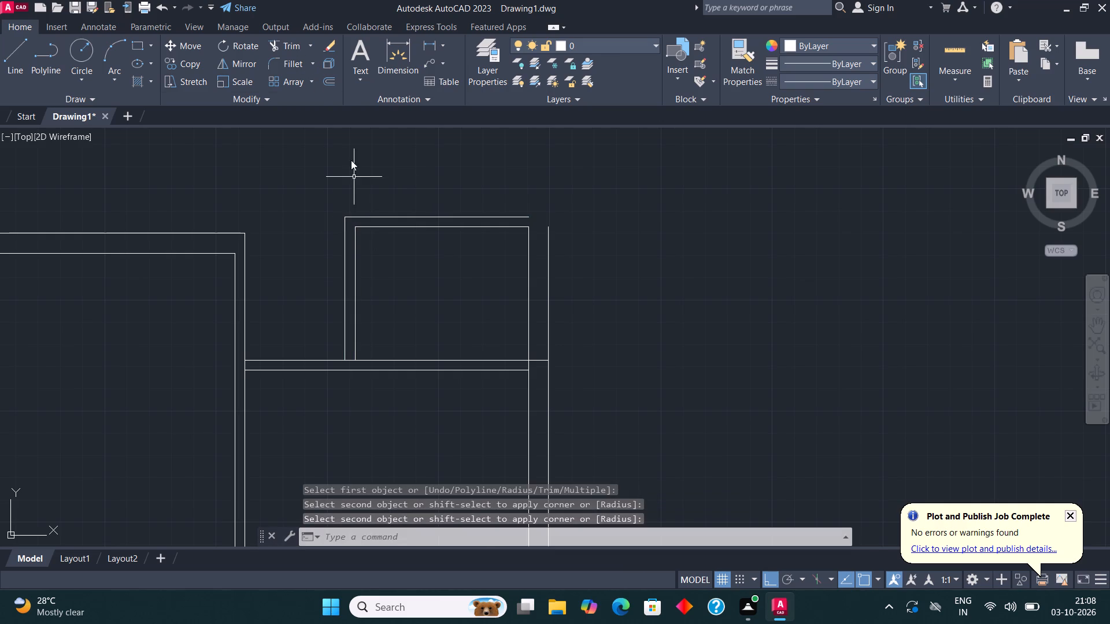
left_click(296, 66)
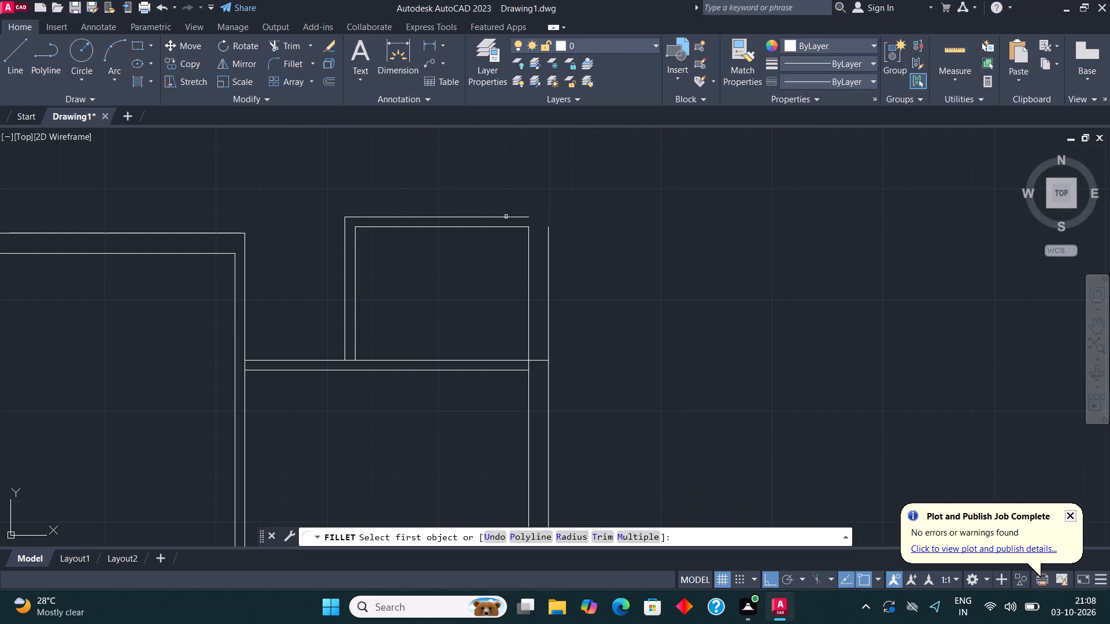
left_click(506, 217)
left_click(550, 277)
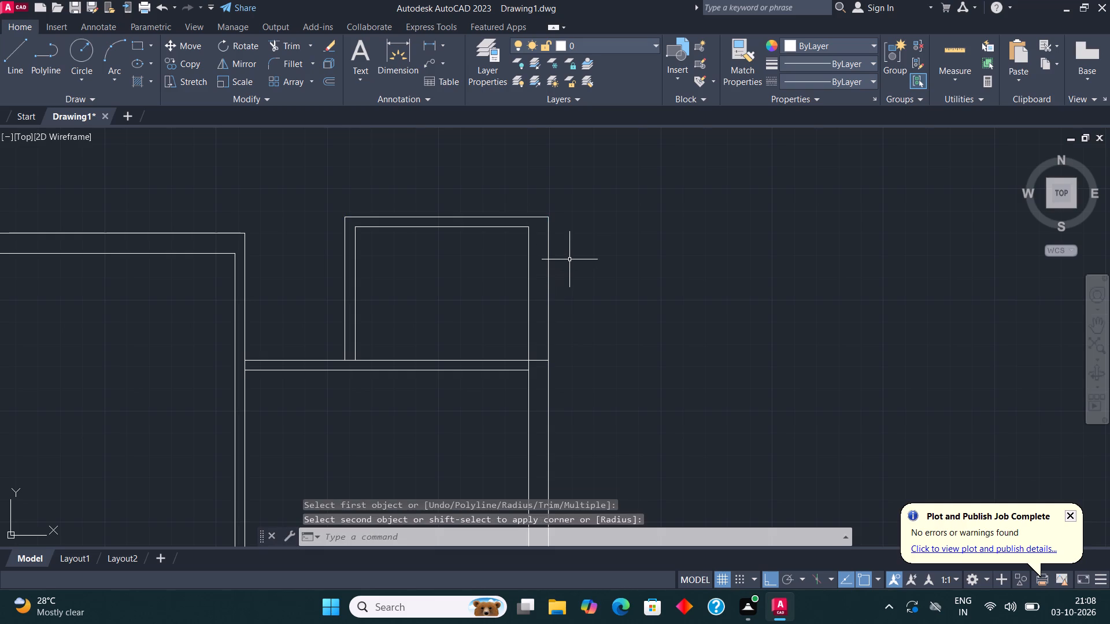
Examine the whole floor plan, comparing the right edge of the lower rooms with that of the upper block.
middle_click_drag(453, 269, 455, 278)
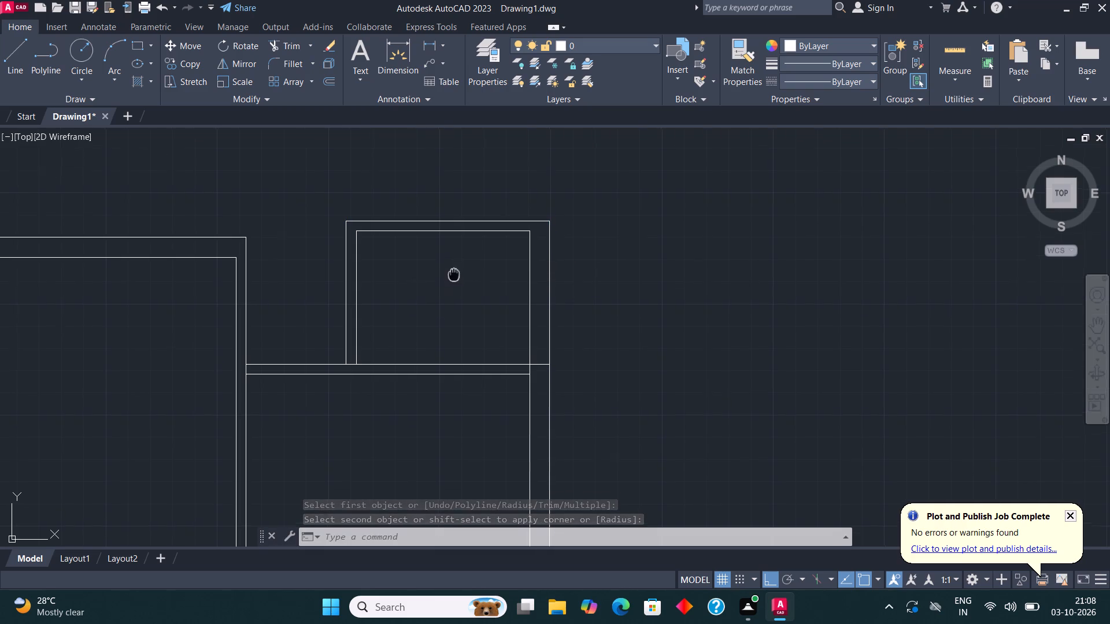
middle_click_drag(455, 278, 462, 322)
scroll(550, 313, "down", 1)
middle_click_drag(547, 305, 545, 307)
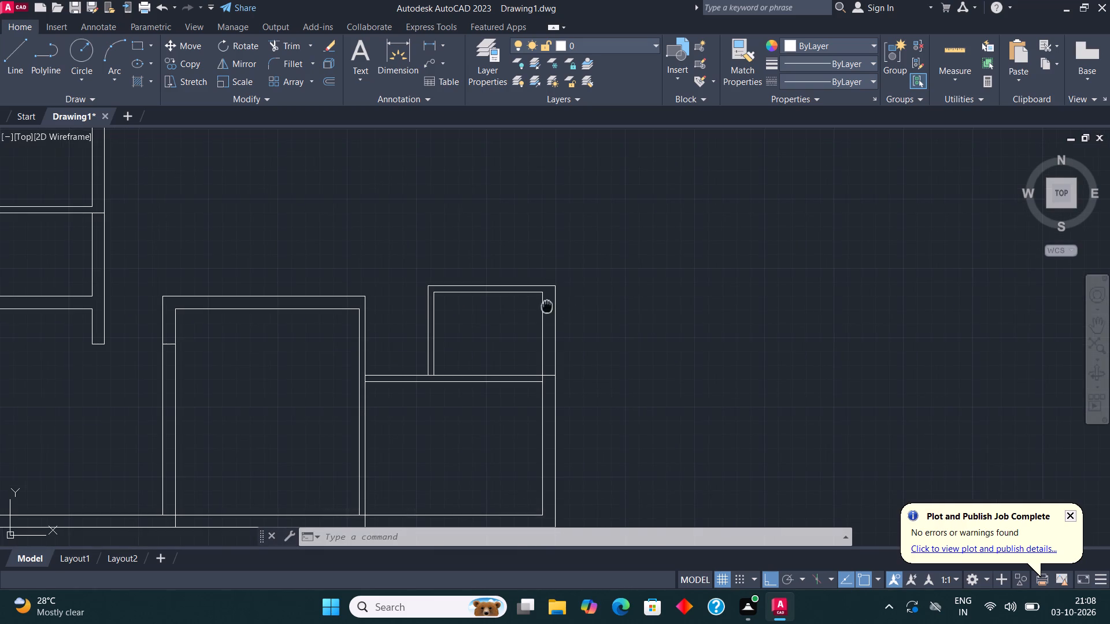
middle_click_drag(545, 307, 524, 336)
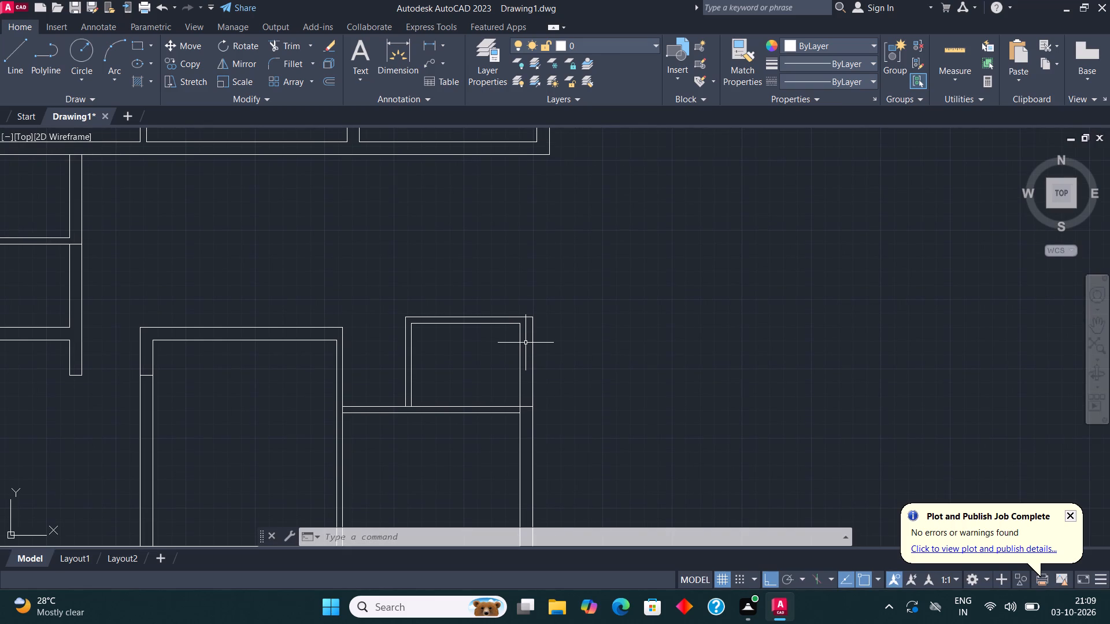
scroll(591, 389, "down", 1)
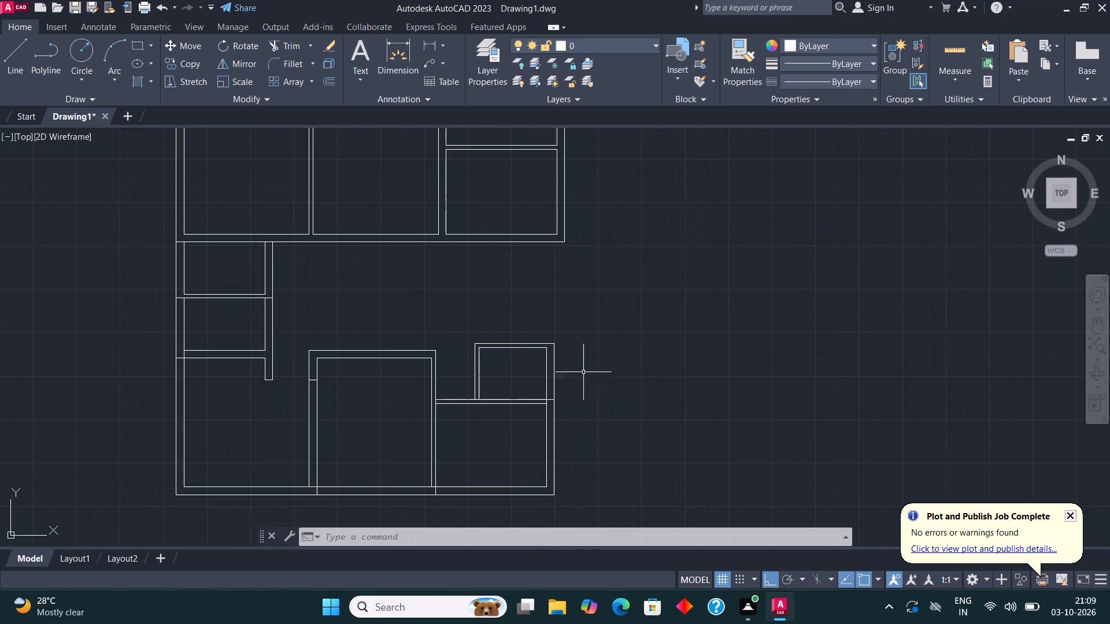
middle_click_drag(584, 367, 576, 402)
middle_click_drag(576, 327, 583, 285)
scroll(583, 284, "up", 1)
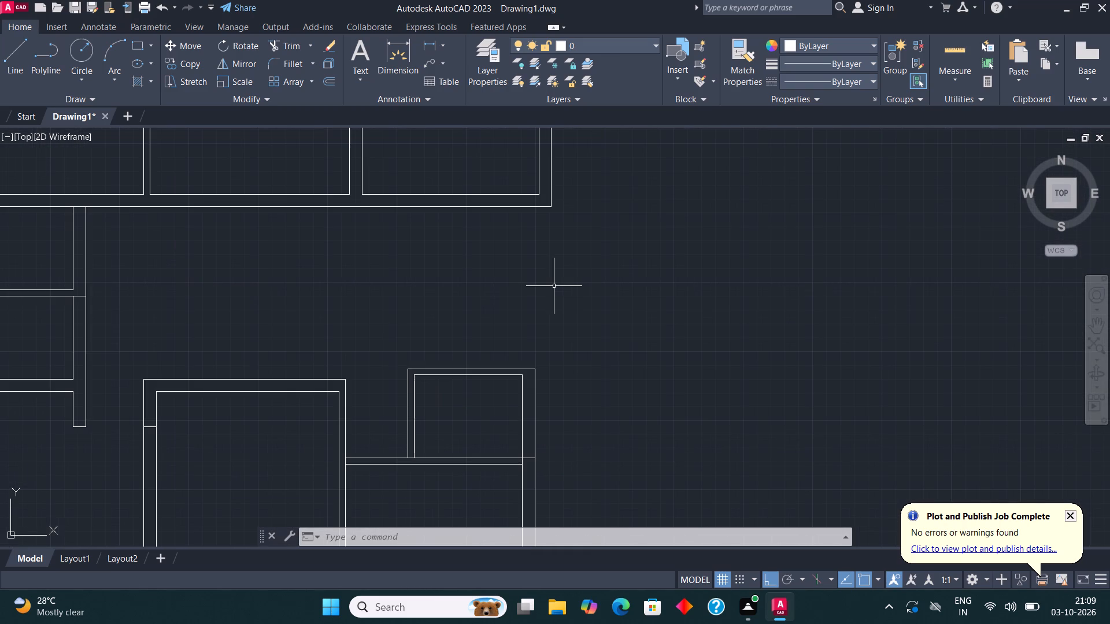
scroll(536, 299, "down", 1)
middle_click_drag(568, 320, 647, 329)
scroll(538, 274, "down", 2)
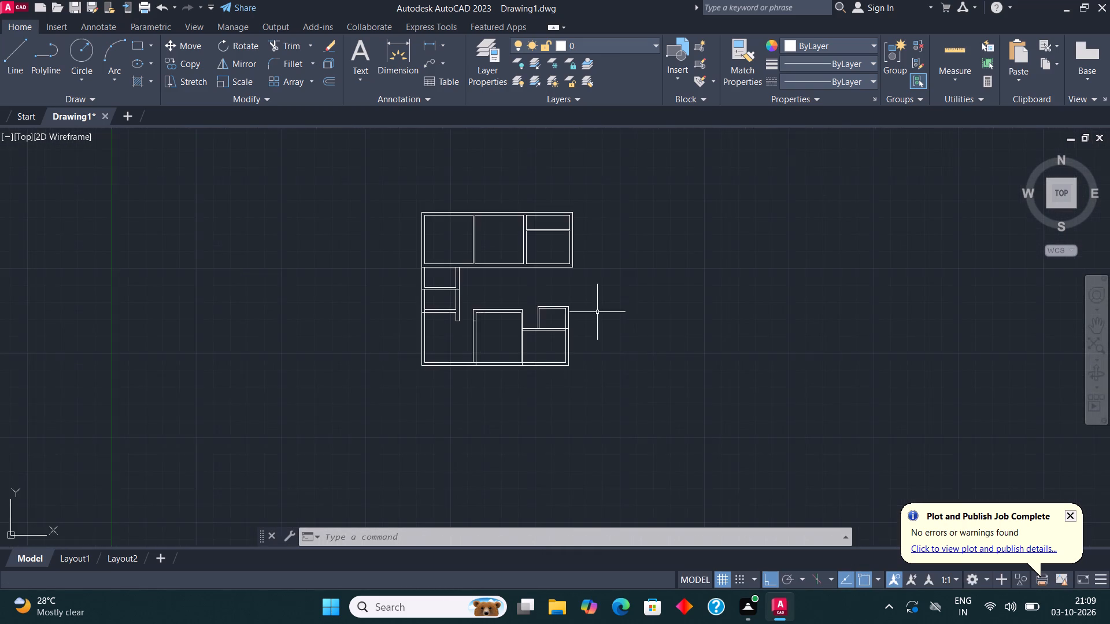
middle_click_drag(634, 326, 594, 318)
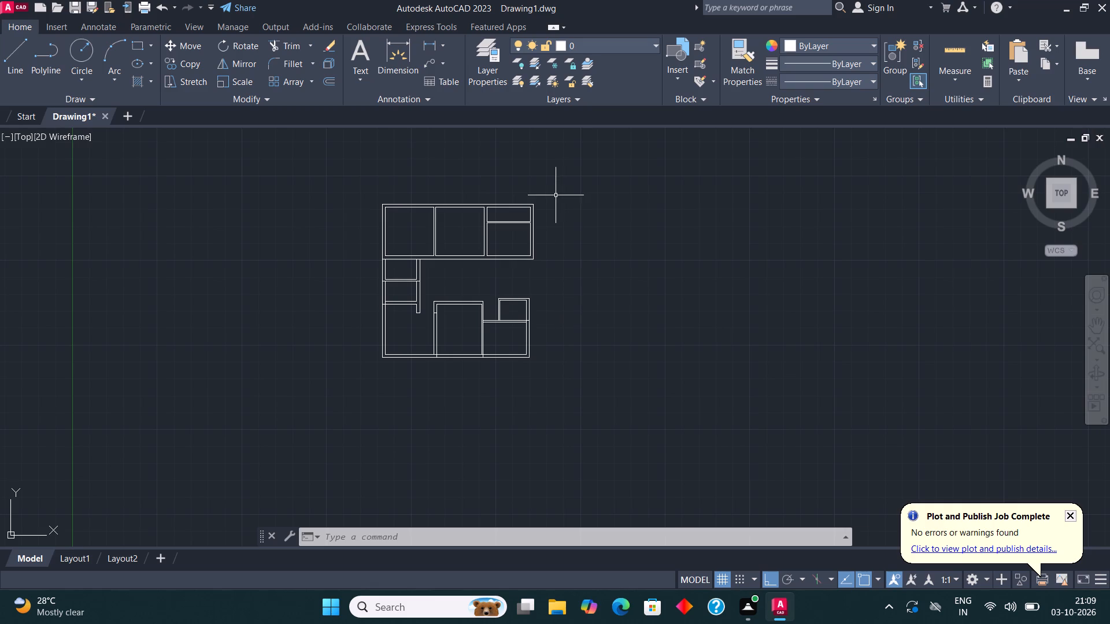
Draw a line from the upper block's outer bottom-right corner down to the bottom wall's level and across to the lower block's outer corner.
middle_click_drag(537, 202, 466, 247)
scroll(461, 331, "up", 1)
left_click(14, 52)
scroll(441, 314, "up", 2)
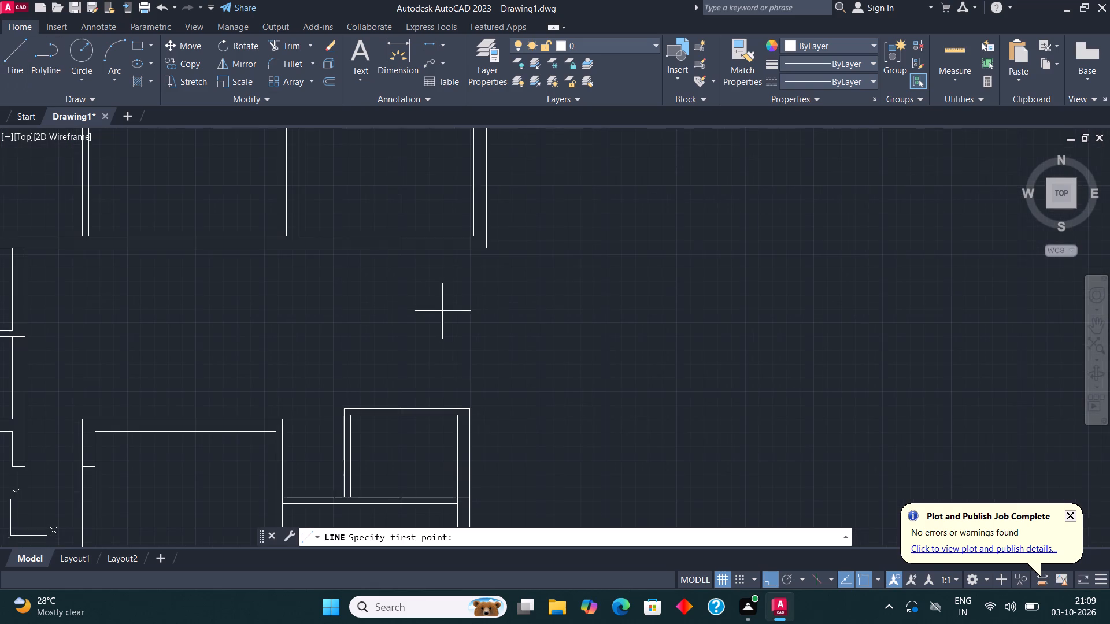
left_click(487, 250)
scroll(486, 254, "down", 2)
scroll(462, 432, "up", 1)
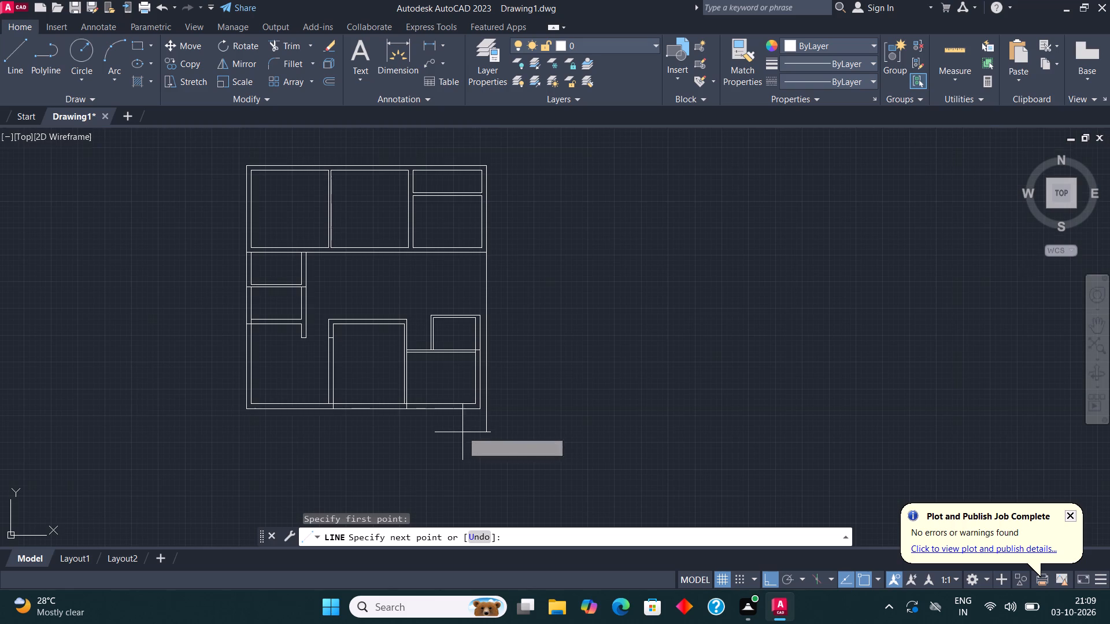
scroll(481, 395, "up", 2)
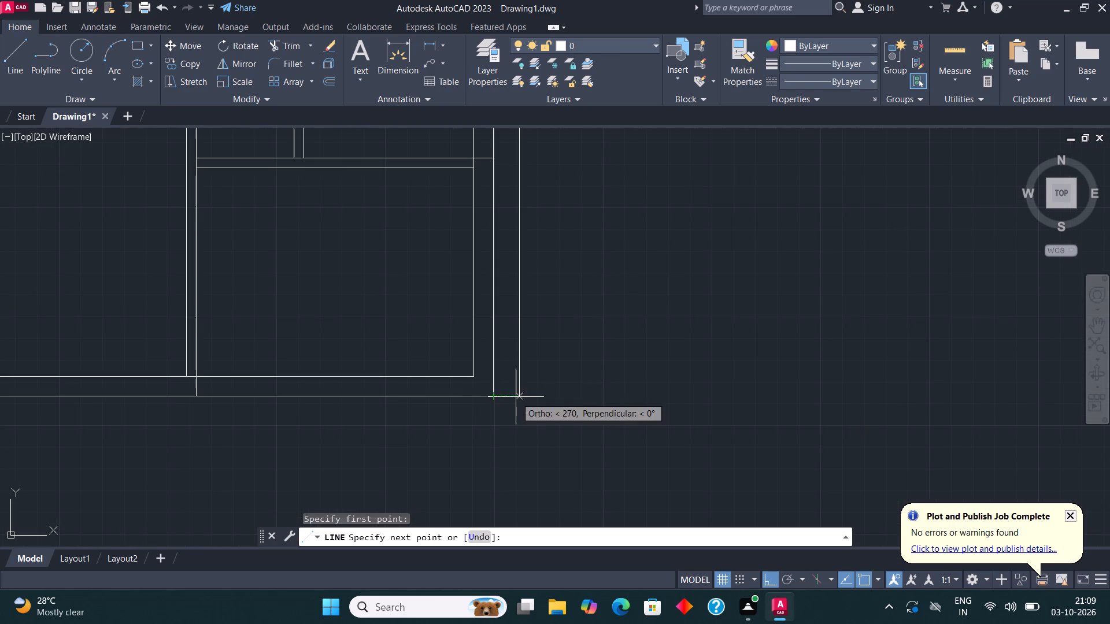
left_click(516, 397)
left_click(489, 395)
scroll(504, 417, "down", 3)
middle_click_drag(549, 324, 534, 370)
key("Escape")
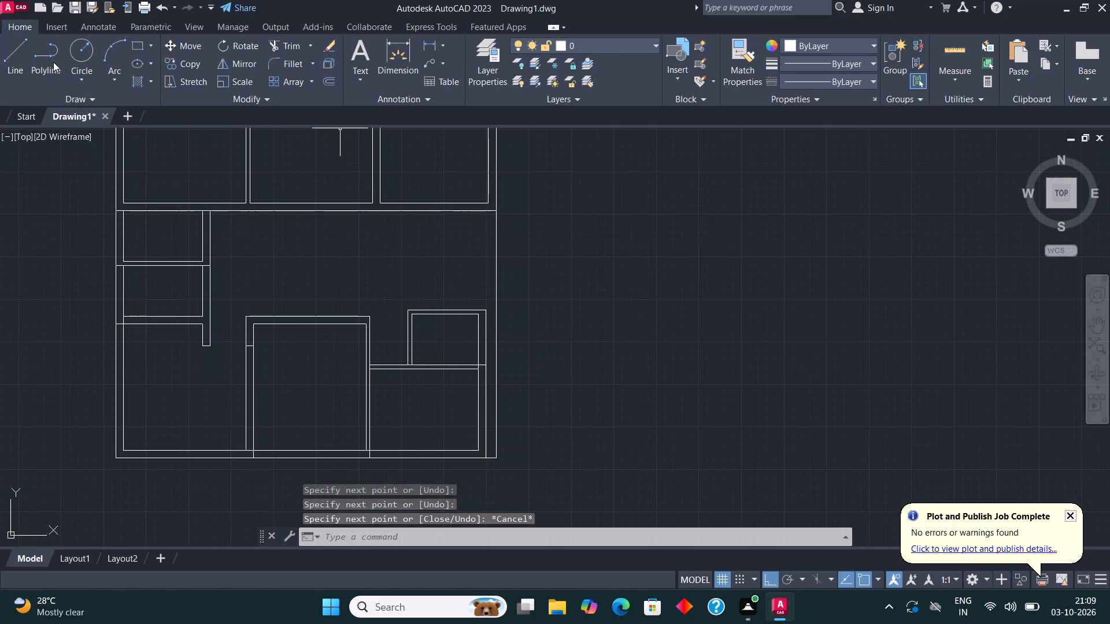
Draw a line from the upper block's inner bottom-right corner straight down to the outer bottom wall line.
left_click(6, 61)
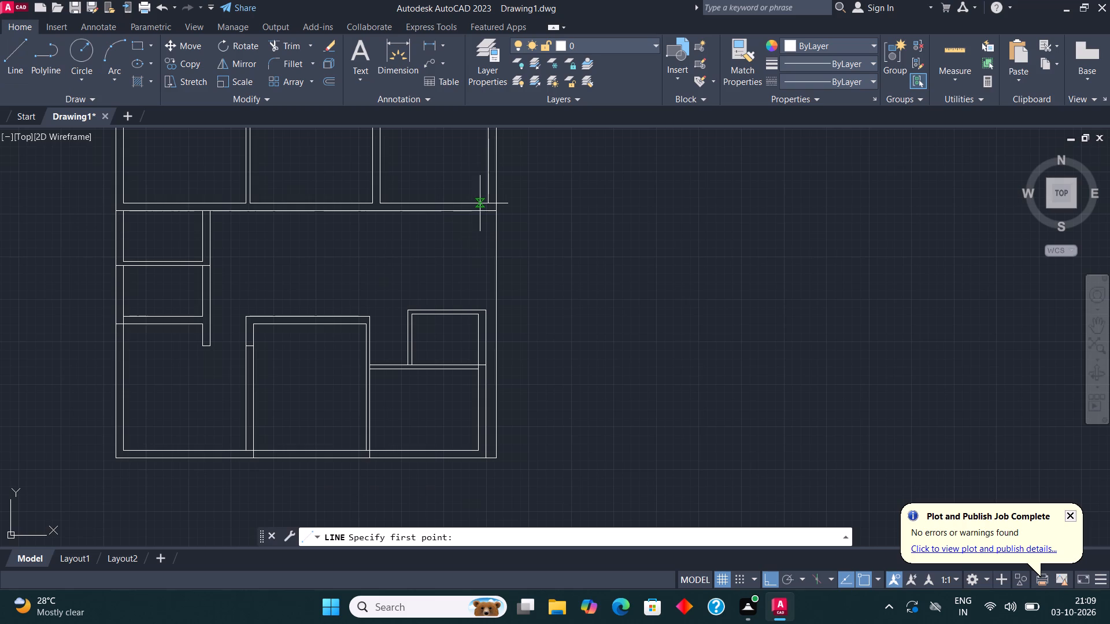
left_click(489, 202)
scroll(488, 455, "up", 3)
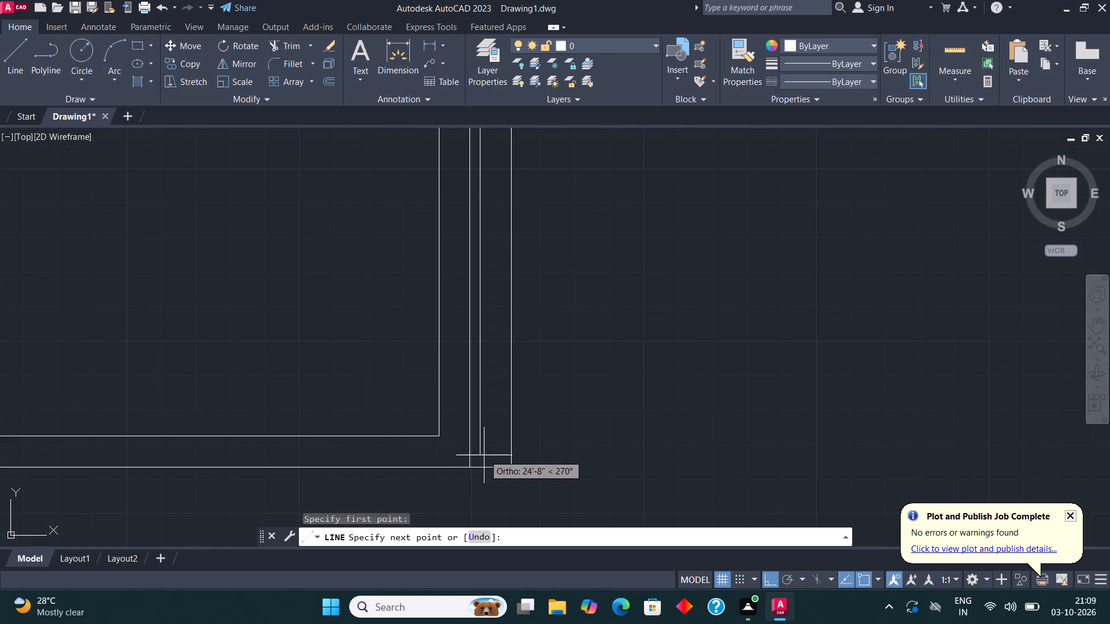
left_click(482, 465)
key("Escape")
Move the 10'7.5" by 8' and 6'6" by 5' rooms' lines right, aligning their outer bottom-right corner with the new outer wall corner.
scroll(591, 322, "down", 2)
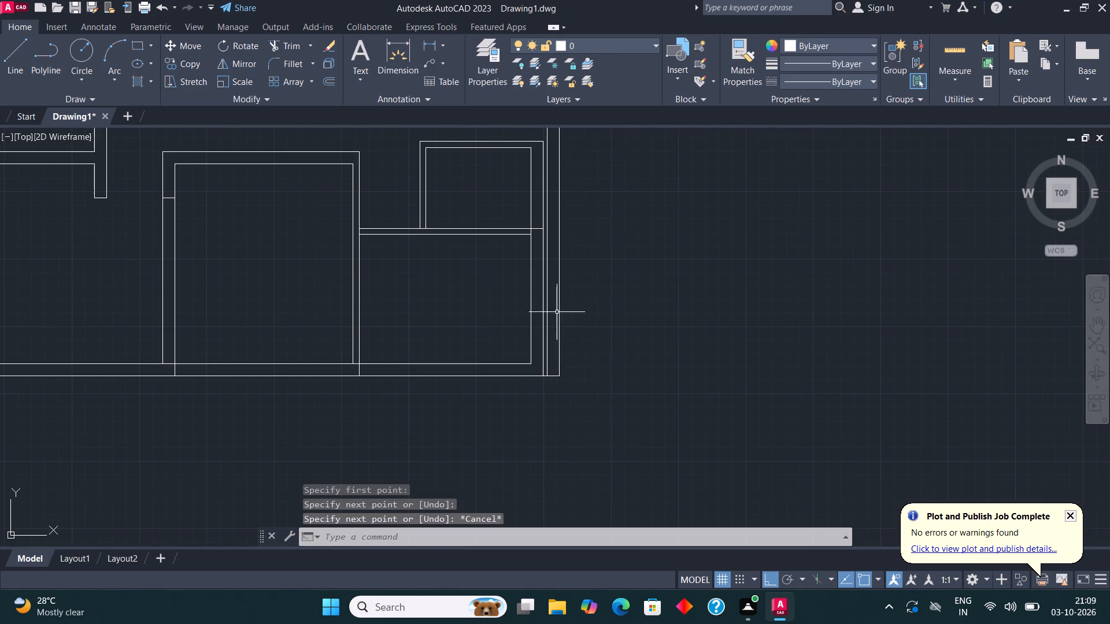
middle_click_drag(543, 269, 531, 383)
scroll(533, 404, "up", 1)
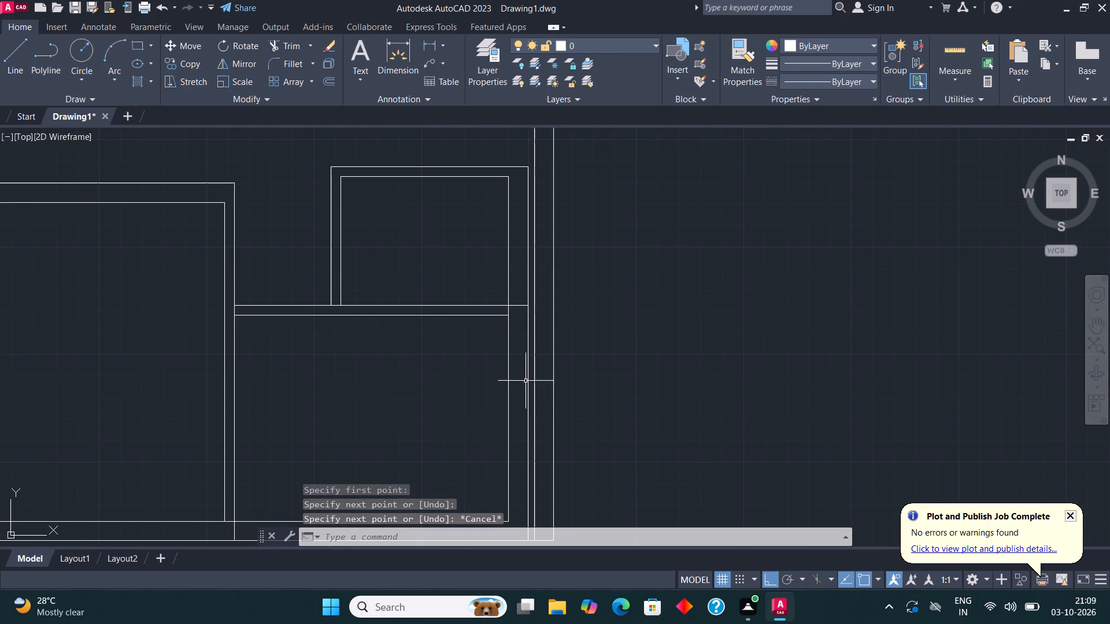
left_click(531, 418)
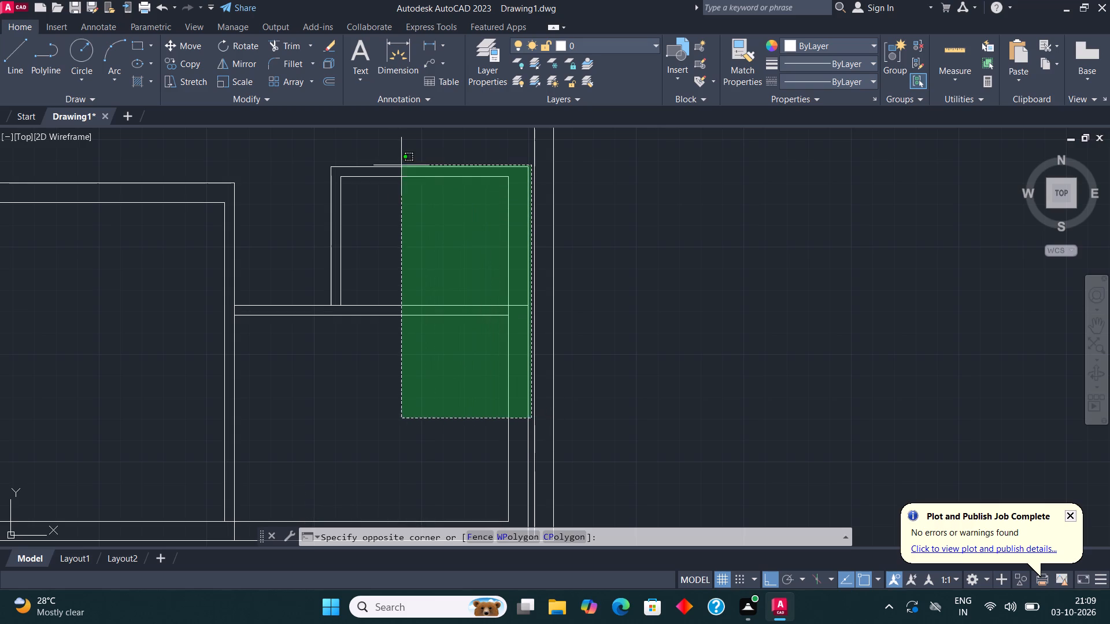
left_click(305, 162)
scroll(435, 226, "down", 1)
scroll(482, 421, "up", 2)
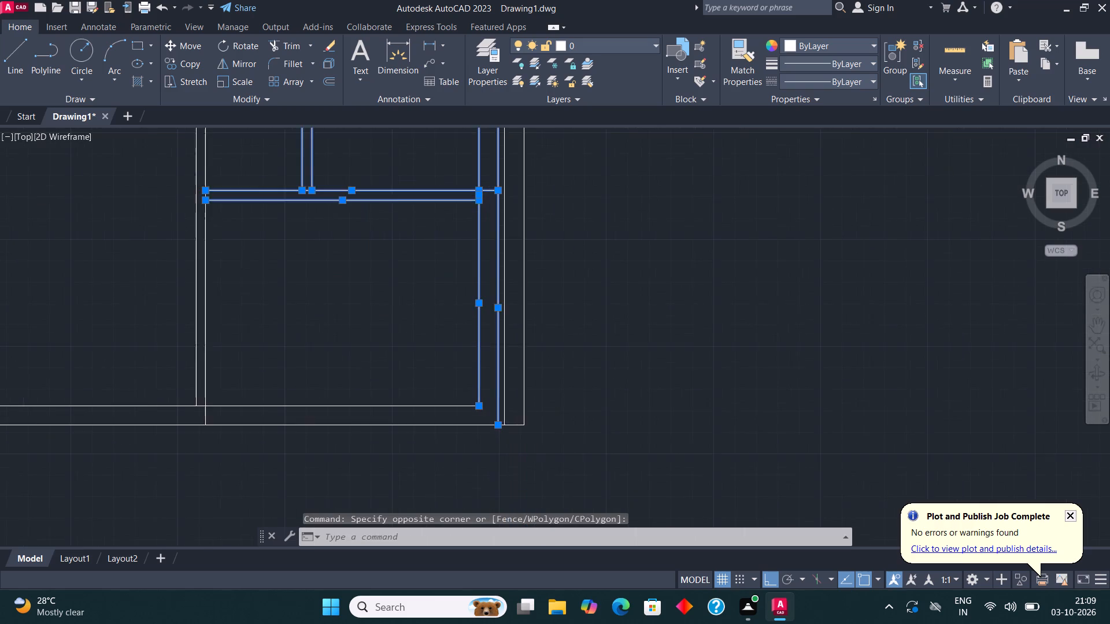
left_click(459, 417)
left_click(404, 334)
middle_click_drag(632, 319, 621, 344)
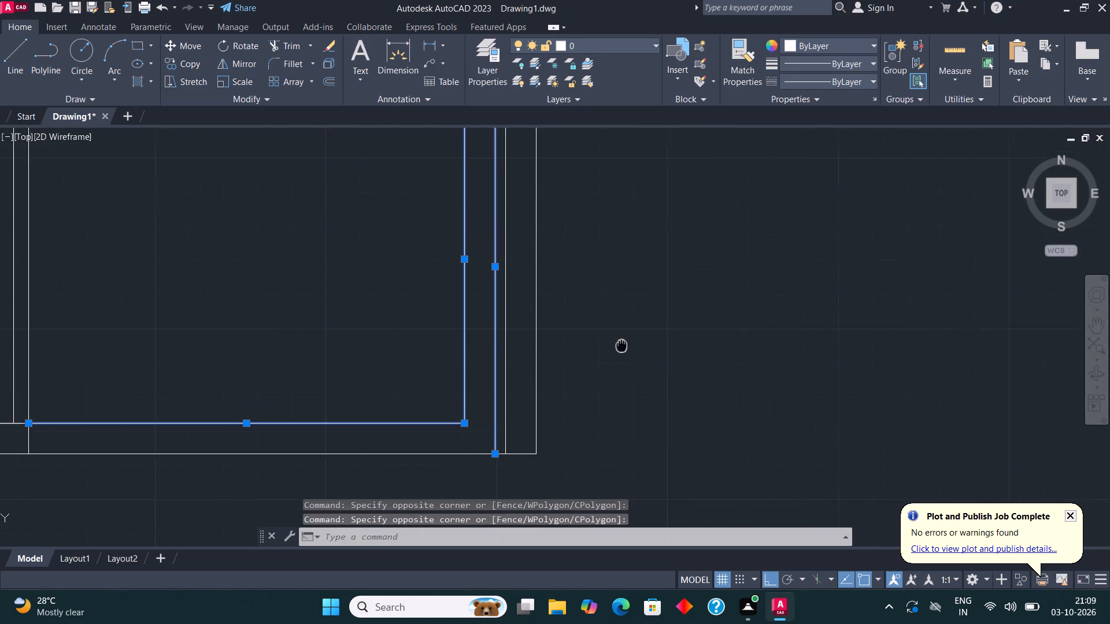
middle_click_drag(621, 344, 613, 343)
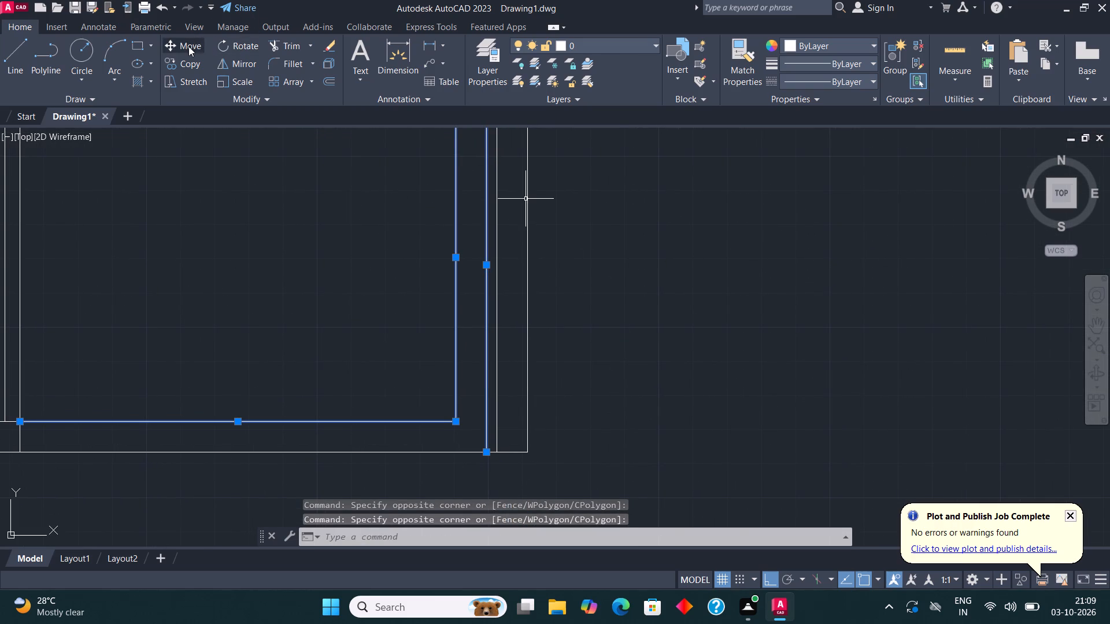
left_click(188, 47)
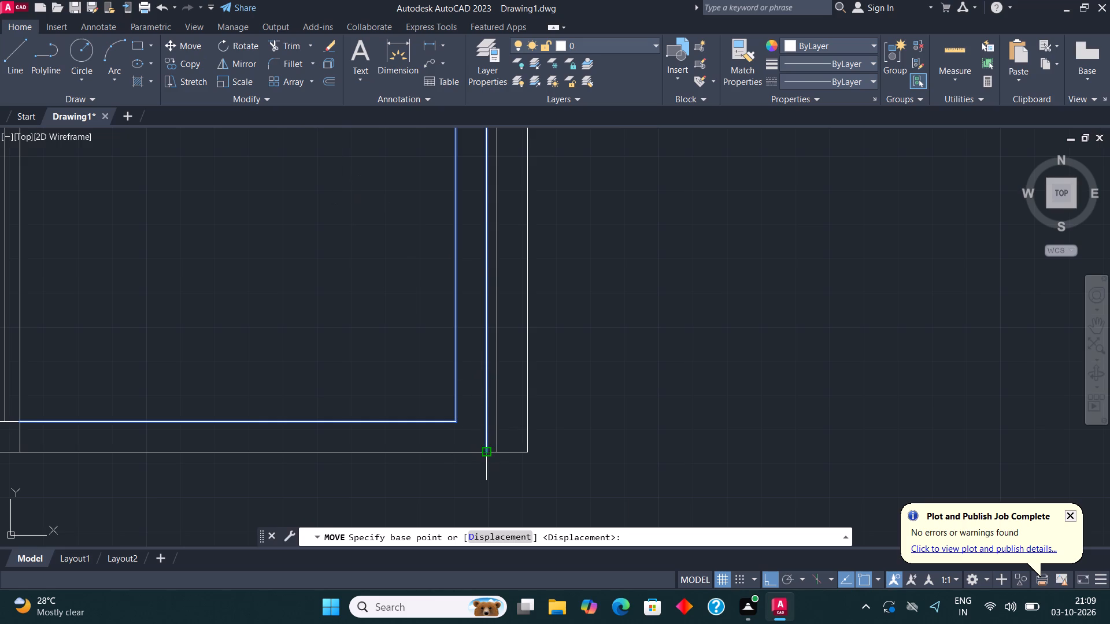
left_click(487, 452)
left_click(524, 451)
scroll(598, 434, "down", 2)
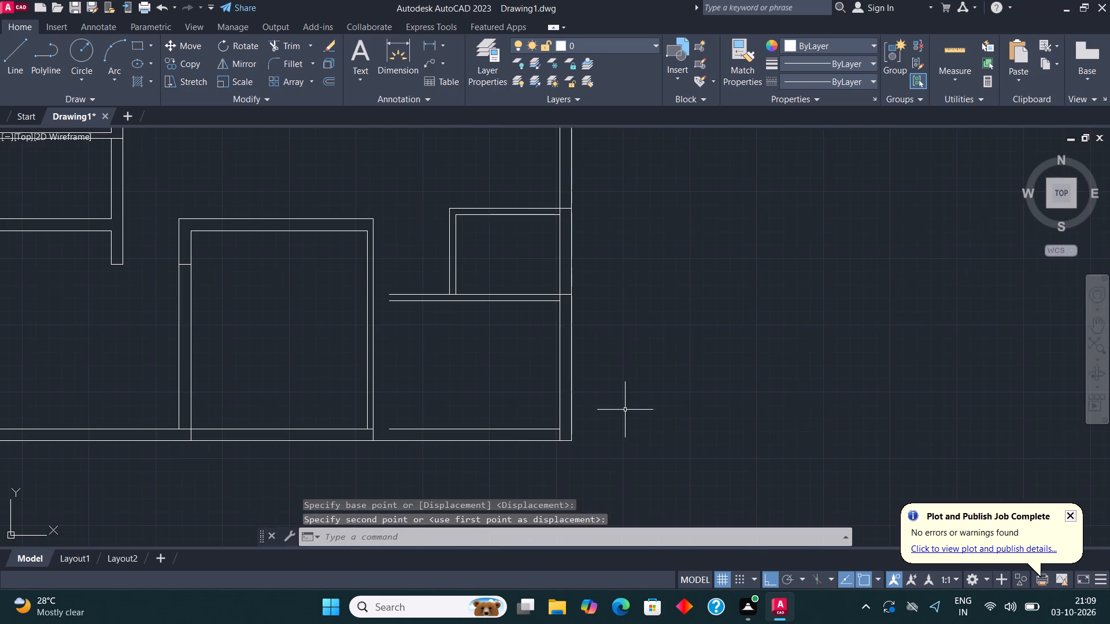
middle_click_drag(632, 307, 617, 328)
middle_click_drag(661, 275, 719, 256)
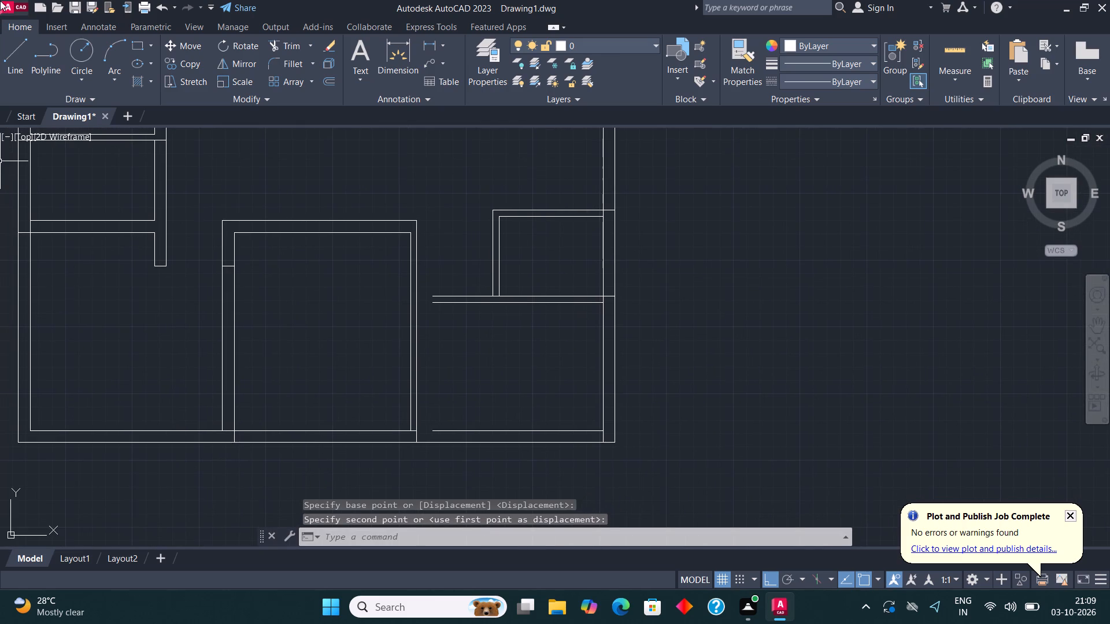
Draw a line extending the lower-right room's inner bottom wall line left to the middle room's right wall.
left_click(23, 56)
scroll(436, 440, "up", 2)
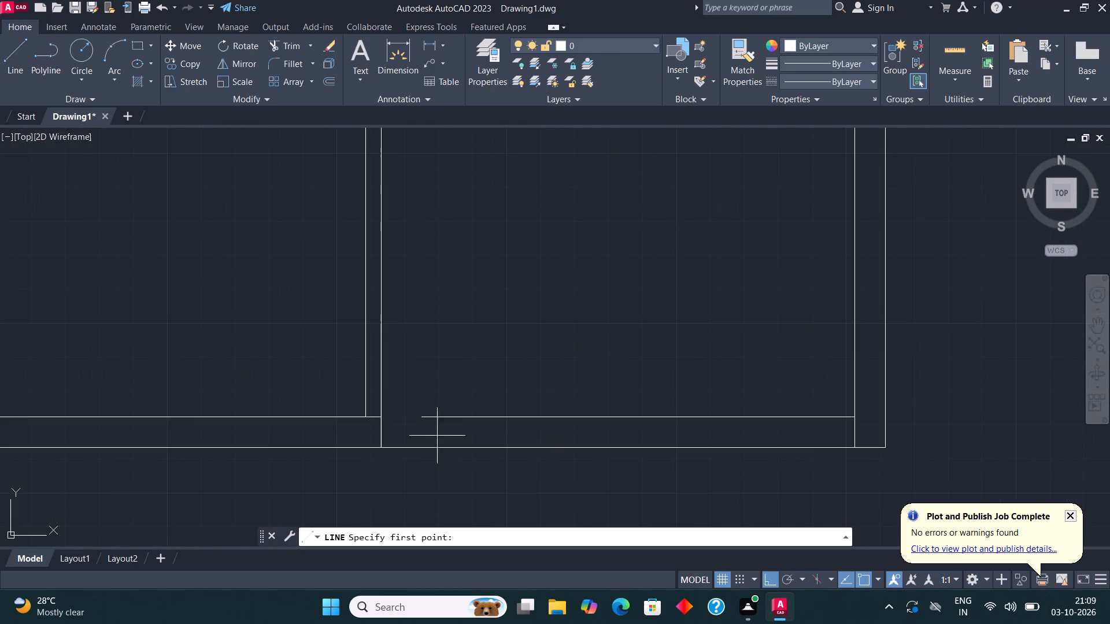
left_click(423, 418)
left_click(378, 417)
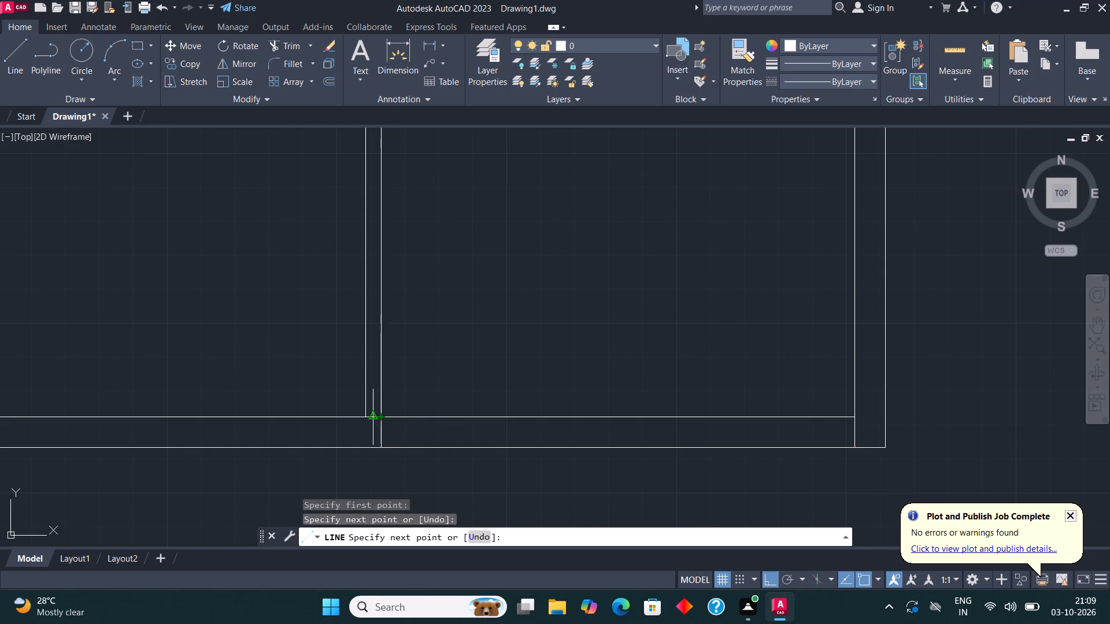
Draw lines extending both lines of the lower-right room's top partition left to the middle room's outer right wall line.
left_click(9, 50)
scroll(360, 447, "down", 2)
middle_click_drag(413, 261, 412, 309)
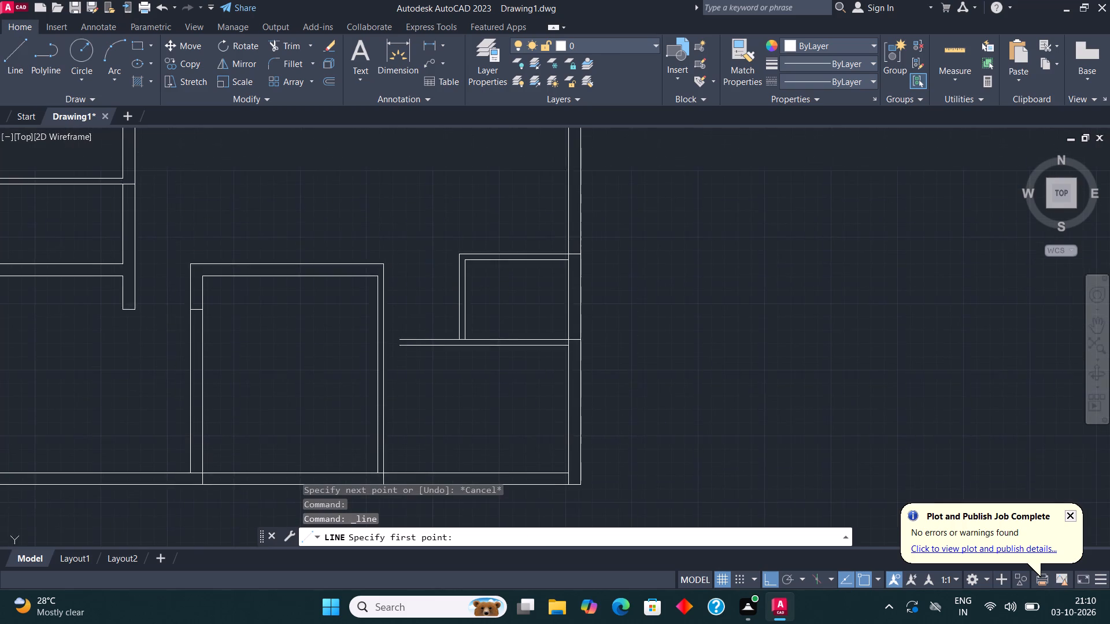
scroll(411, 334, "up", 3)
left_click(357, 381)
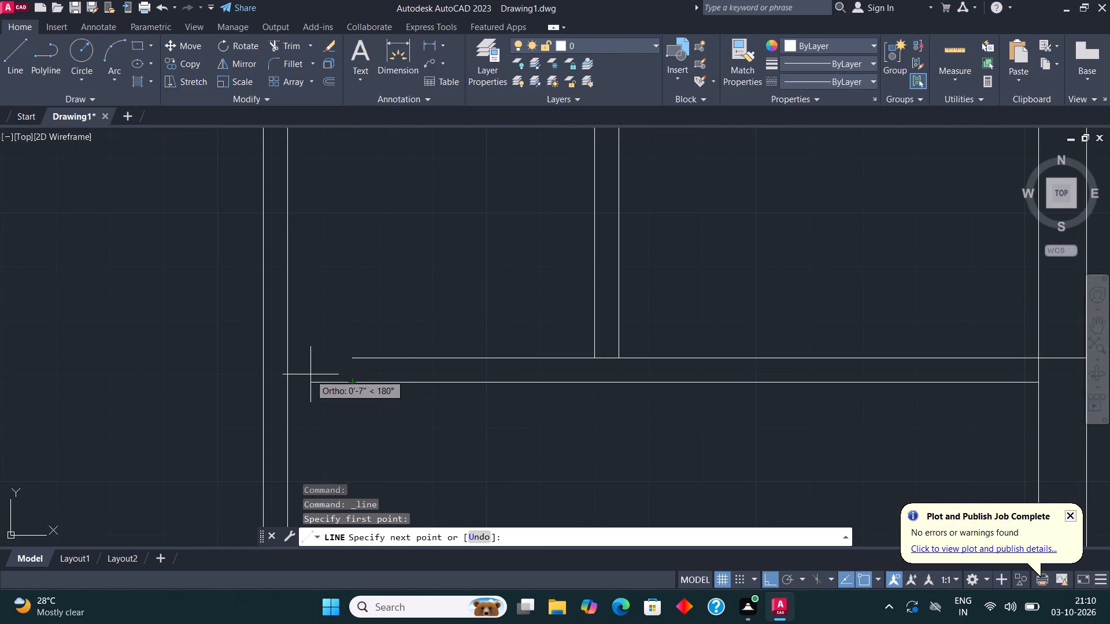
left_click(289, 388)
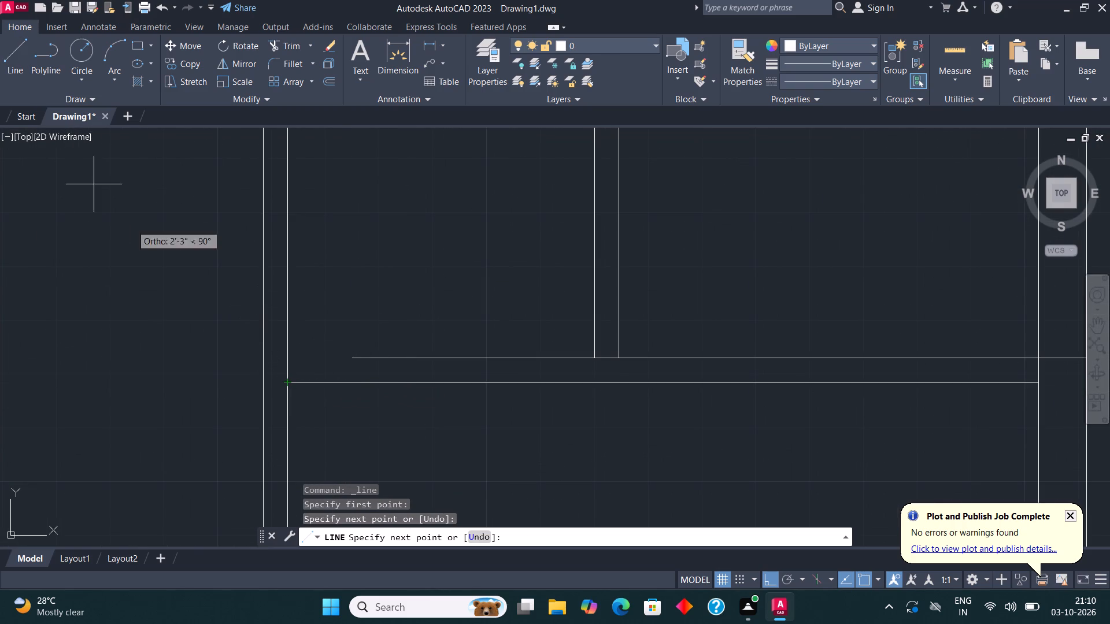
left_click(17, 65)
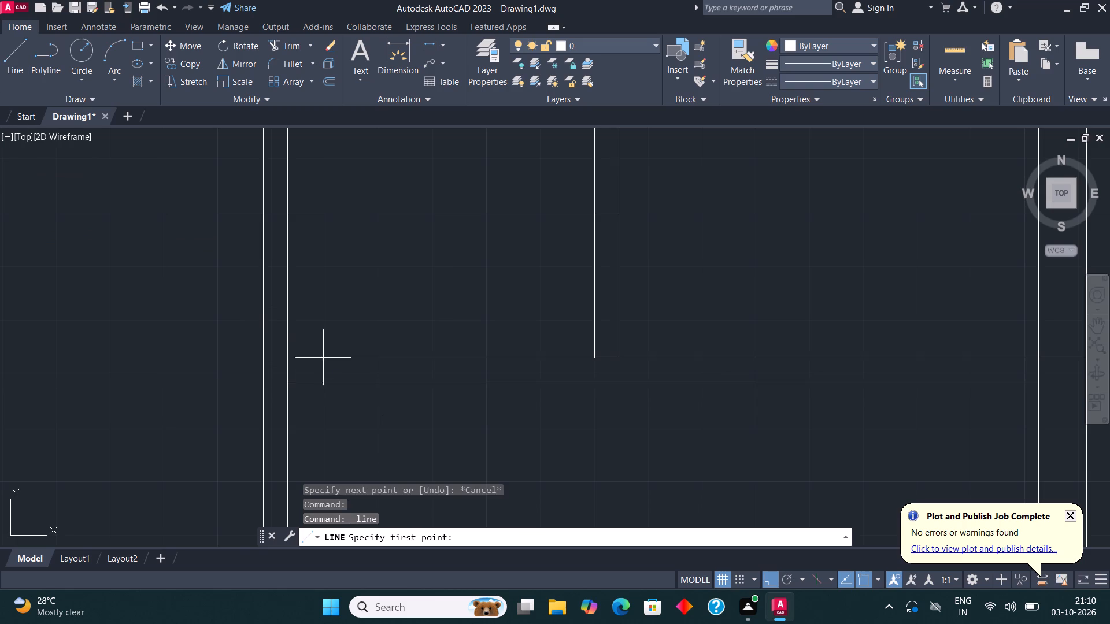
left_click(359, 361)
left_click(291, 359)
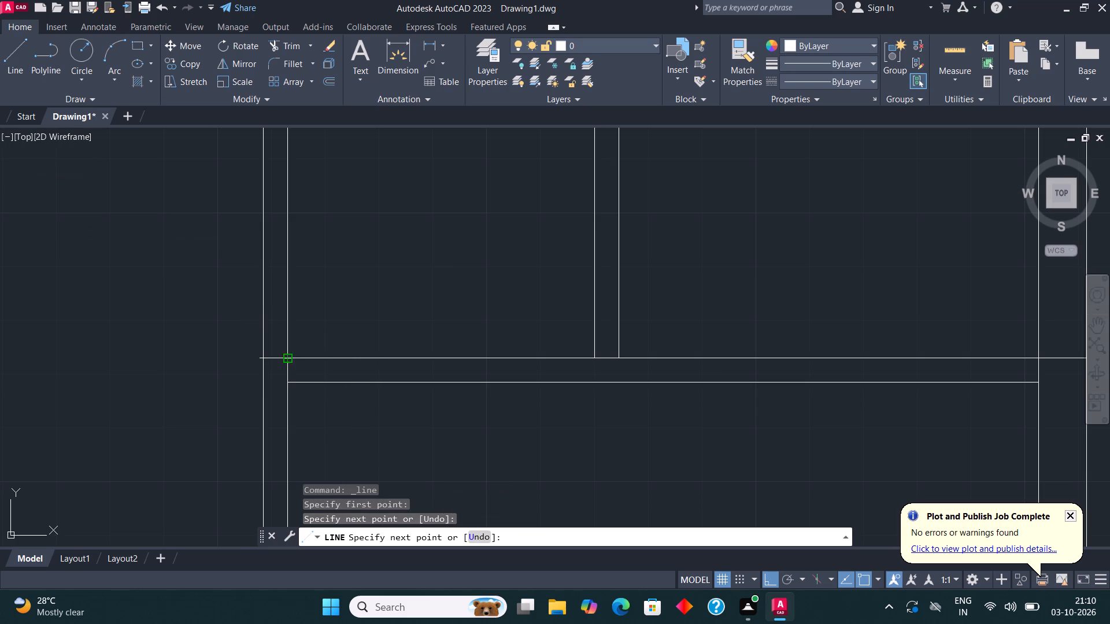
scroll(243, 455, "down", 3)
scroll(482, 360, "up", 2)
key("grave")
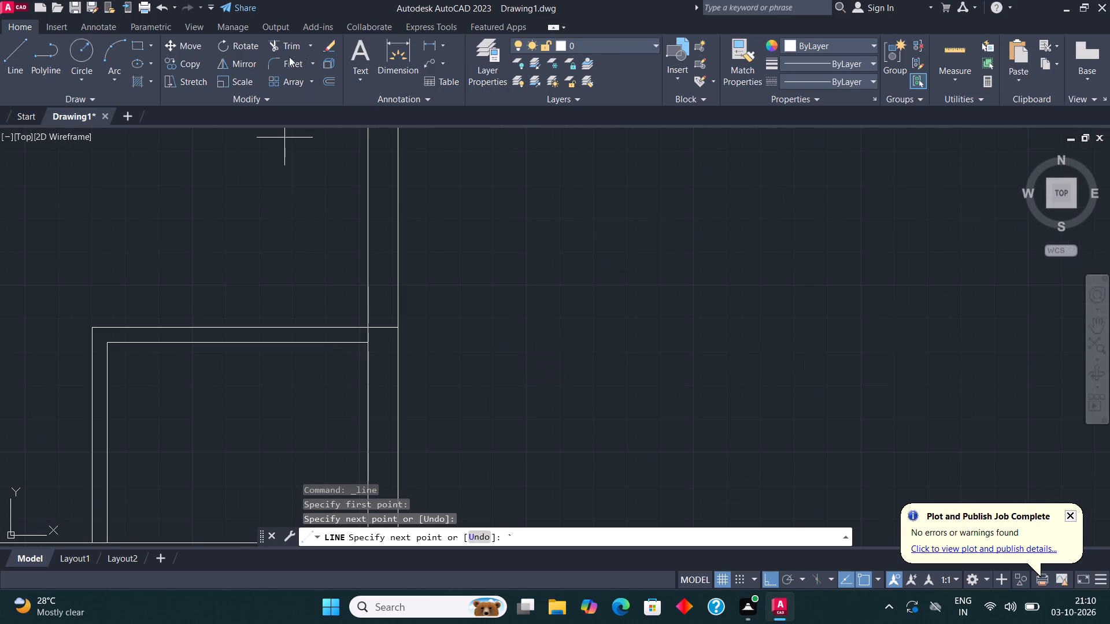
key("Escape")
Trim the small room's top line and the partition's upper line where they cross the outer right wall's thickness.
left_click(293, 45)
left_click(385, 318)
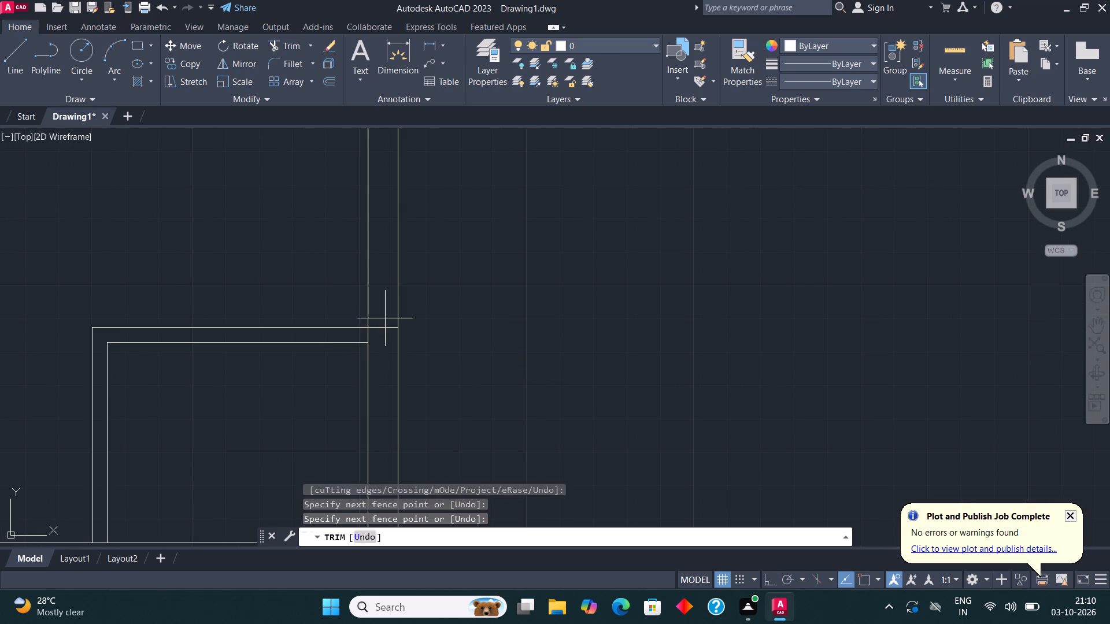
left_click(385, 394)
scroll(333, 325, "down", 2)
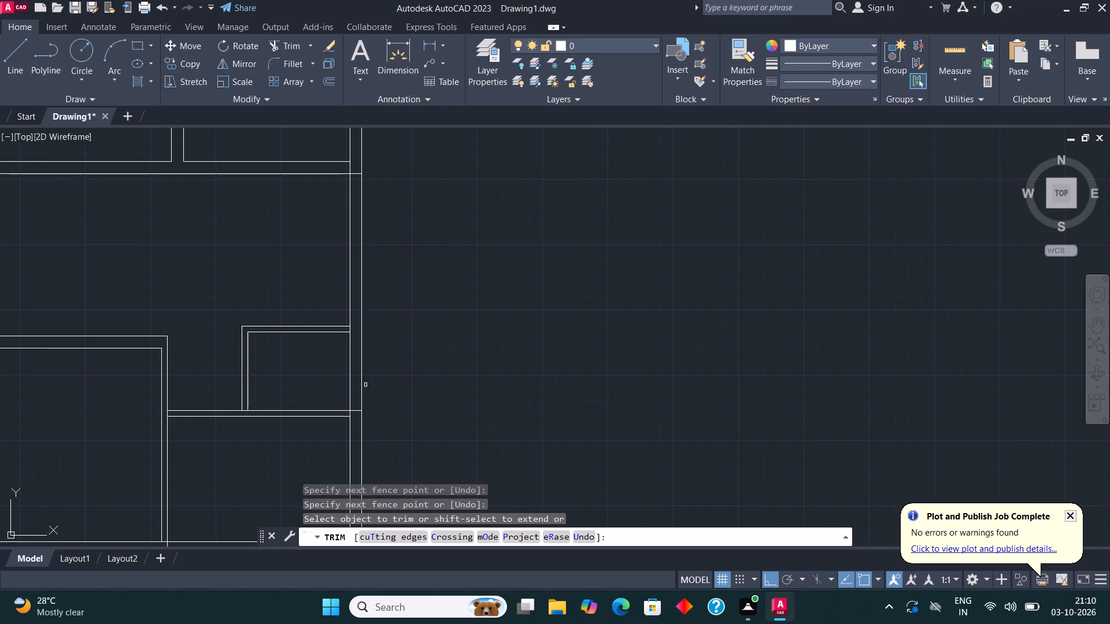
scroll(362, 387, "up", 2)
left_click(342, 463)
left_click(344, 427)
scroll(449, 414, "down", 3)
key("Escape")
Examine the whole floor plan, checking the wall layout between the left rooms, the middle room and the lower-right rooms.
middle_click_drag(554, 304, 583, 249)
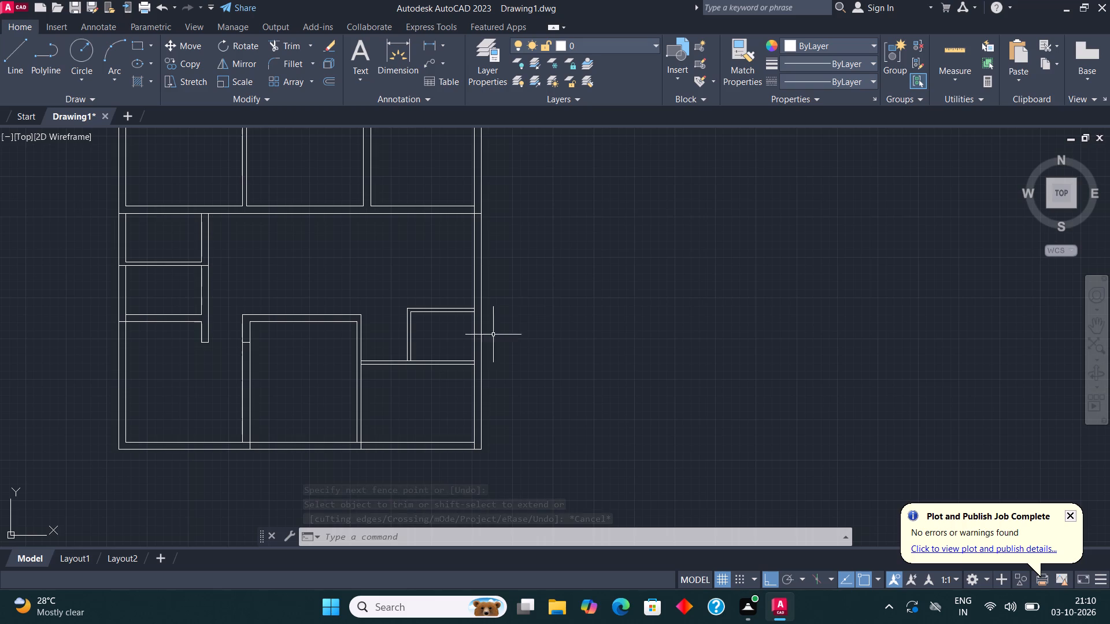
middle_click_drag(331, 366, 419, 411)
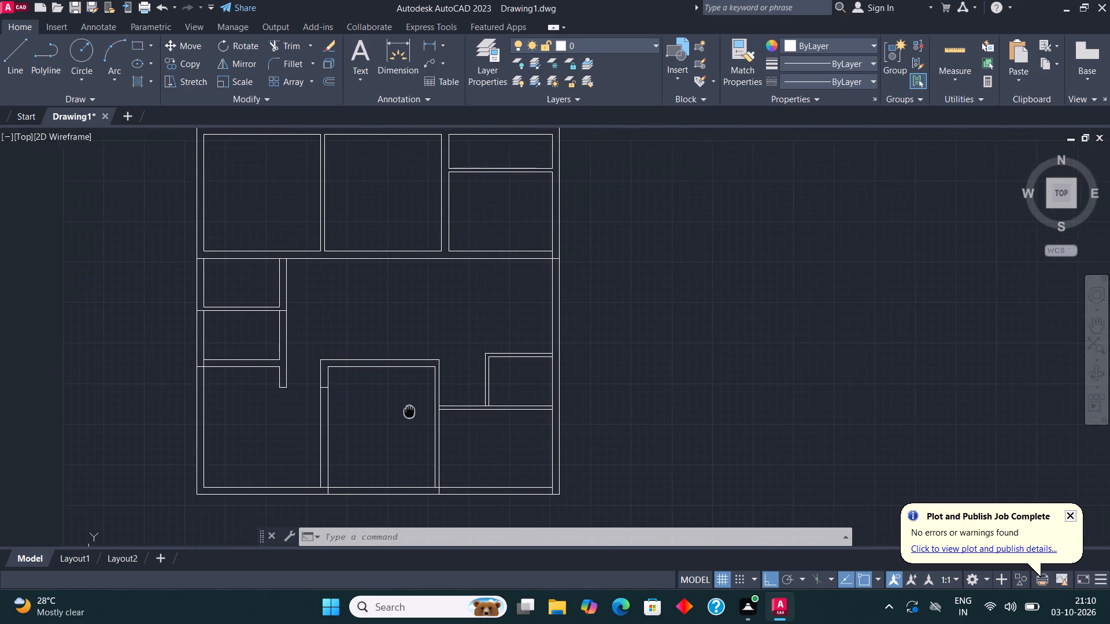
middle_click_drag(419, 411, 481, 391)
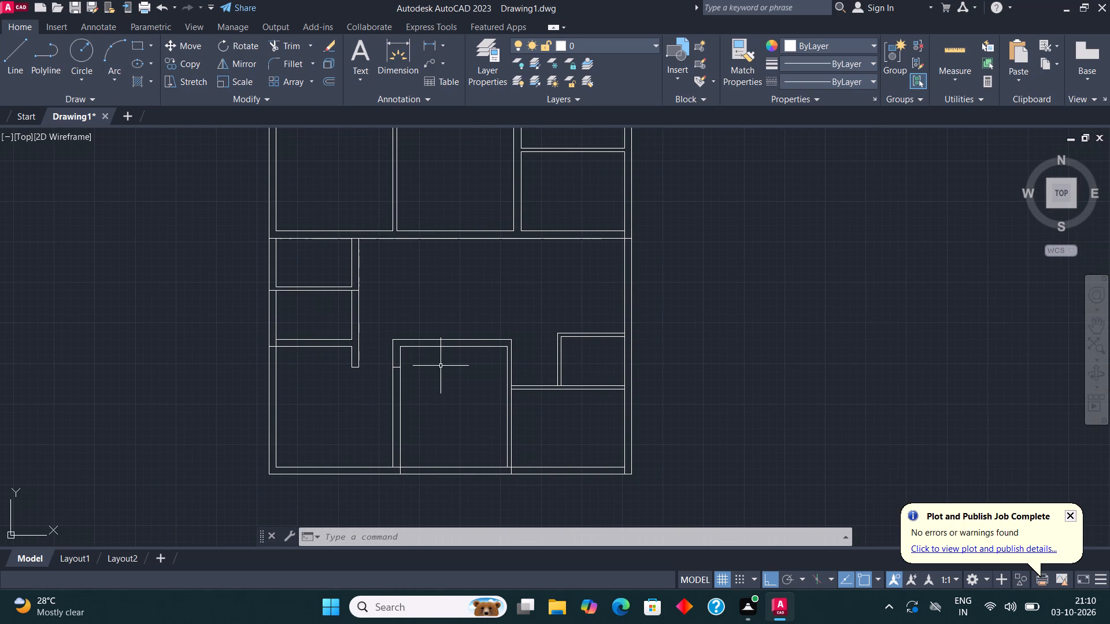
middle_click_drag(499, 335, 495, 365)
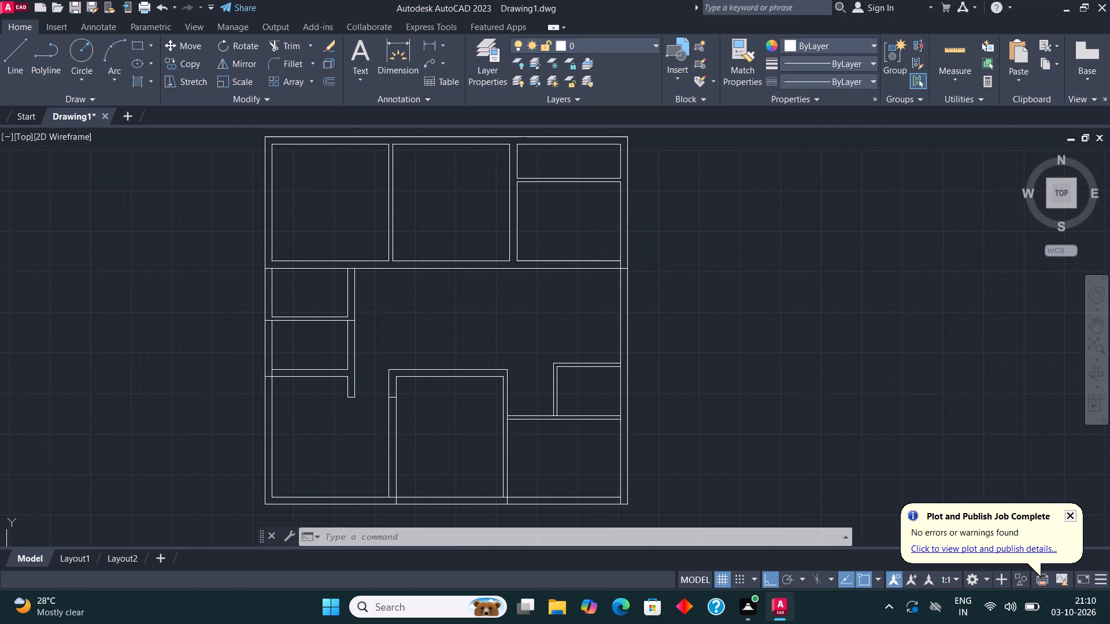
middle_click_drag(348, 372, 350, 372)
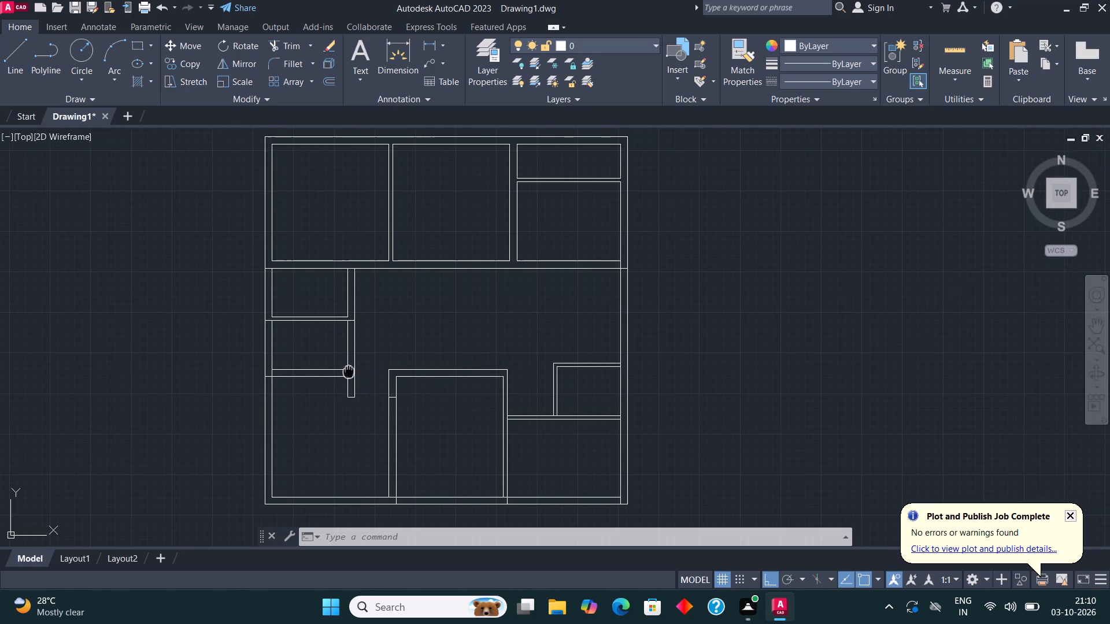
middle_click_drag(350, 372, 416, 345)
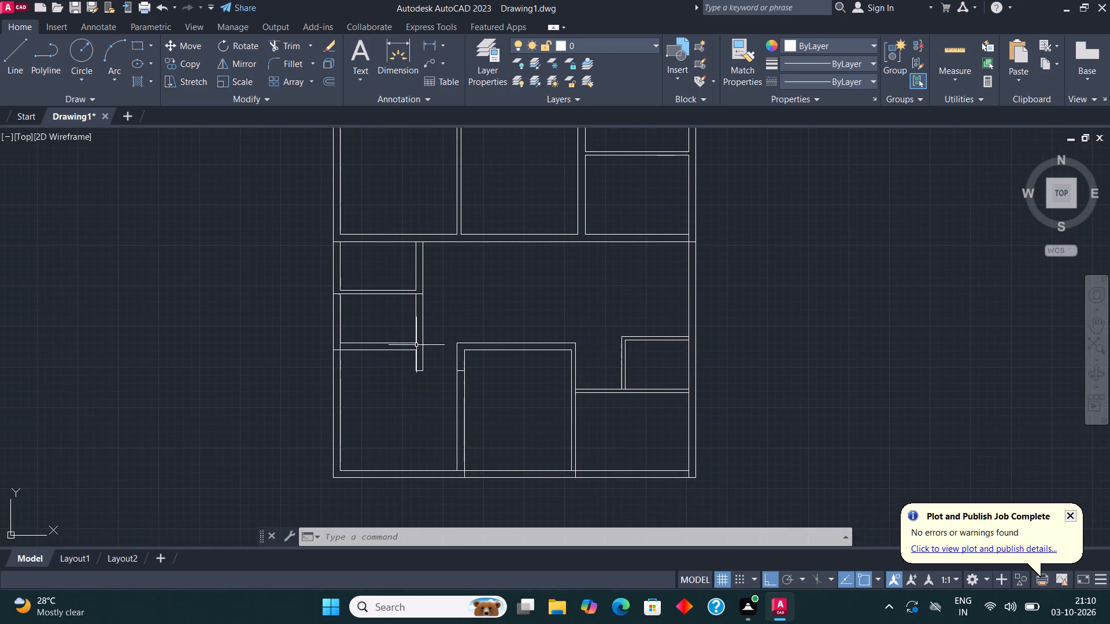
middle_click_drag(501, 370, 425, 374)
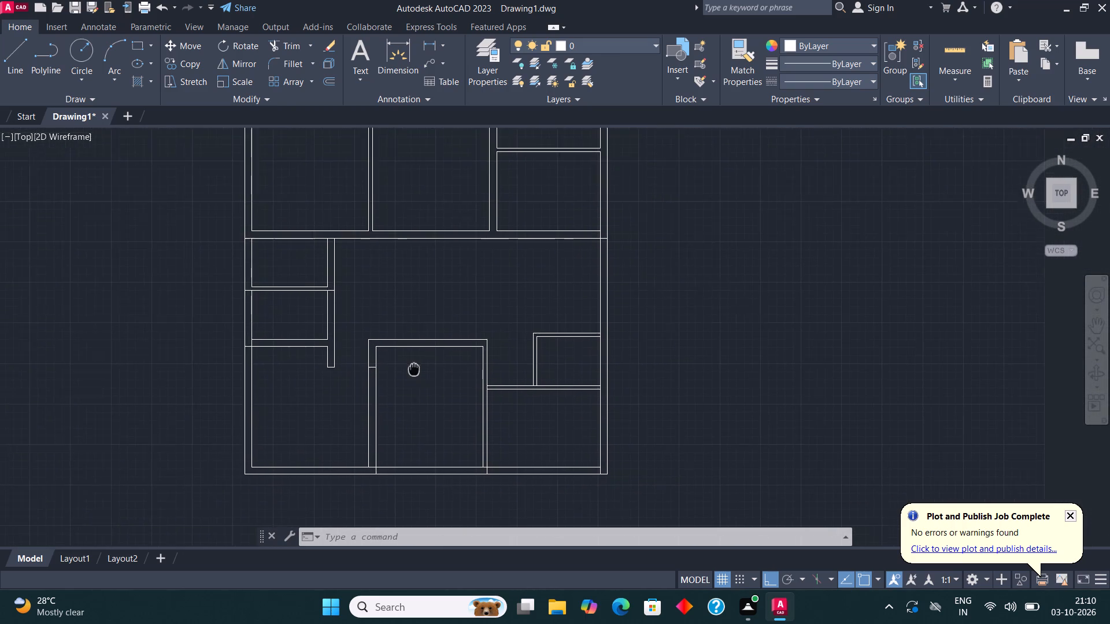
middle_click_drag(425, 374, 481, 399)
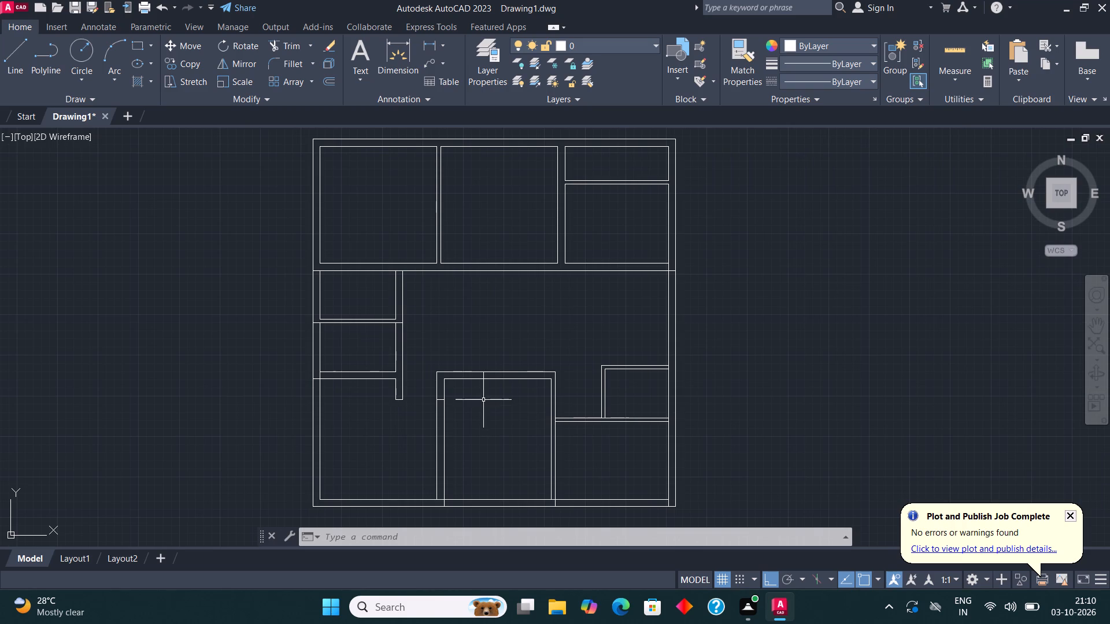
middle_click_drag(471, 392, 489, 374)
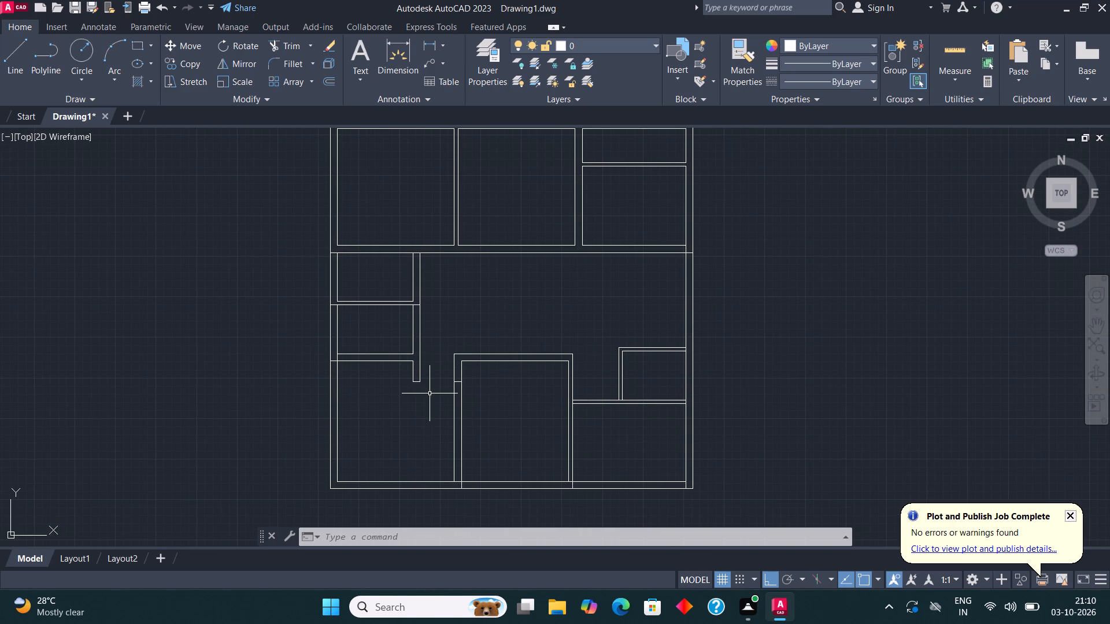
Draw a horizontal line from the left wall stub's bottom-right corner across the opening to the middle room's outer left wall line.
scroll(411, 381, "up", 3)
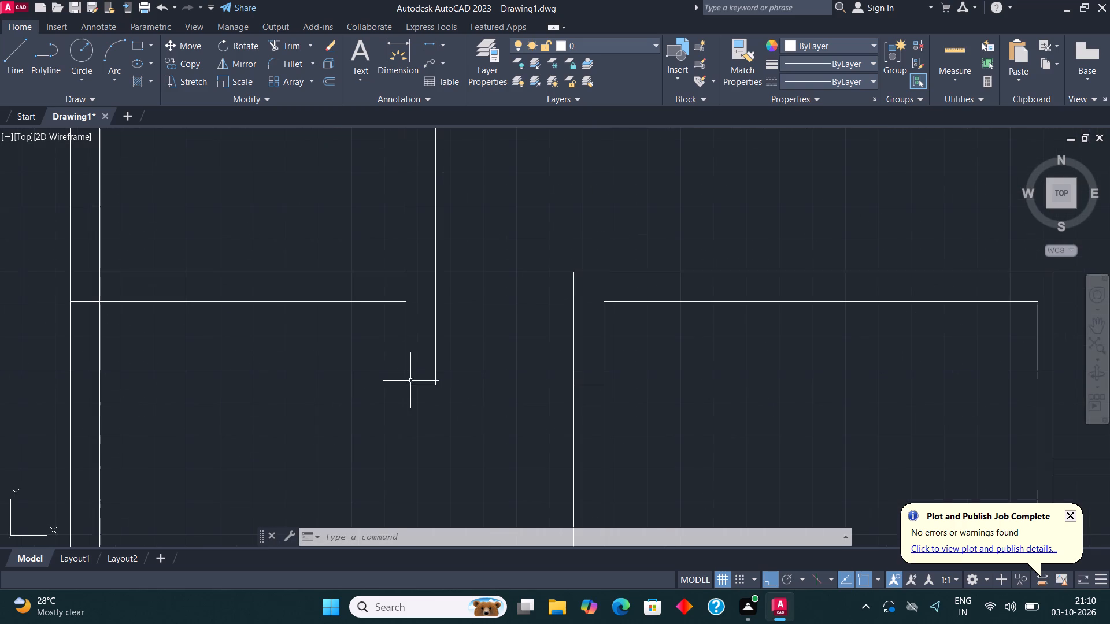
left_click(13, 57)
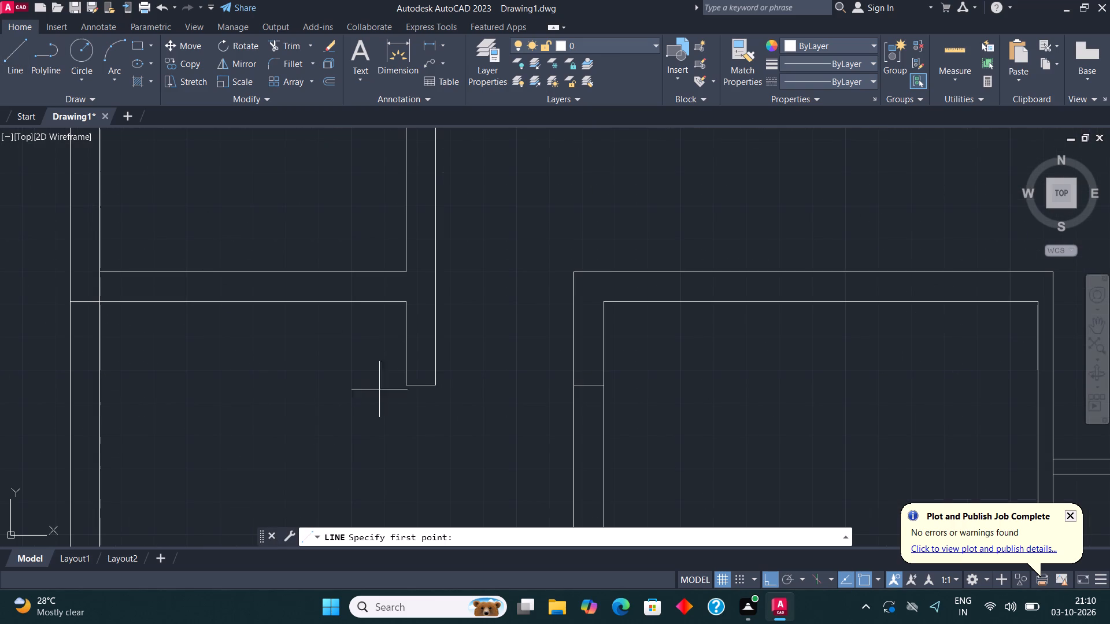
left_click(428, 384)
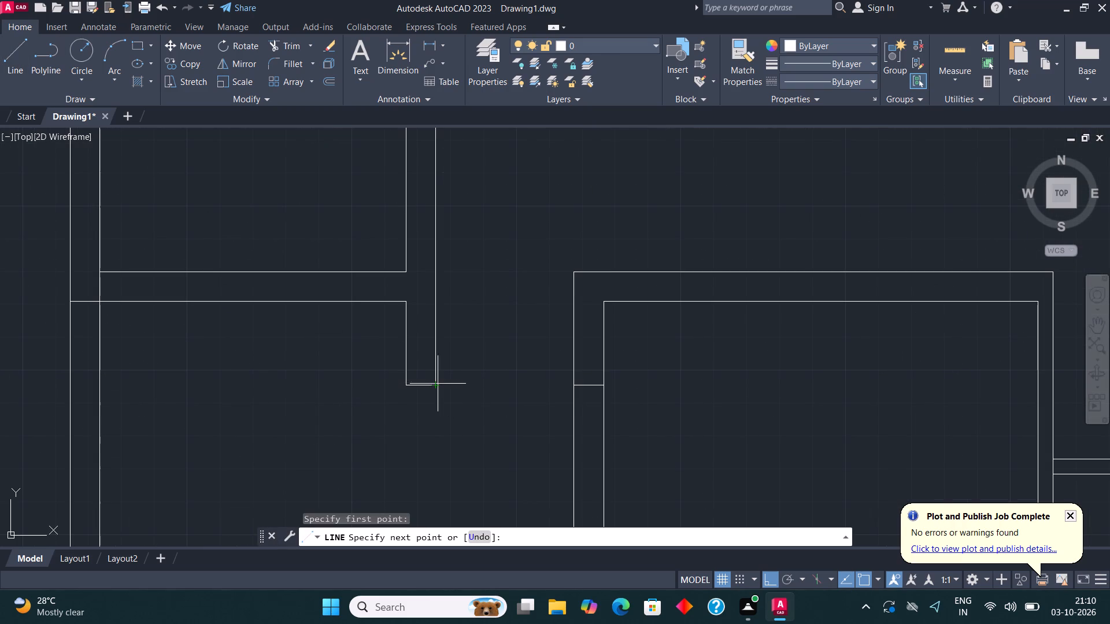
left_click(569, 386)
left_click(17, 46)
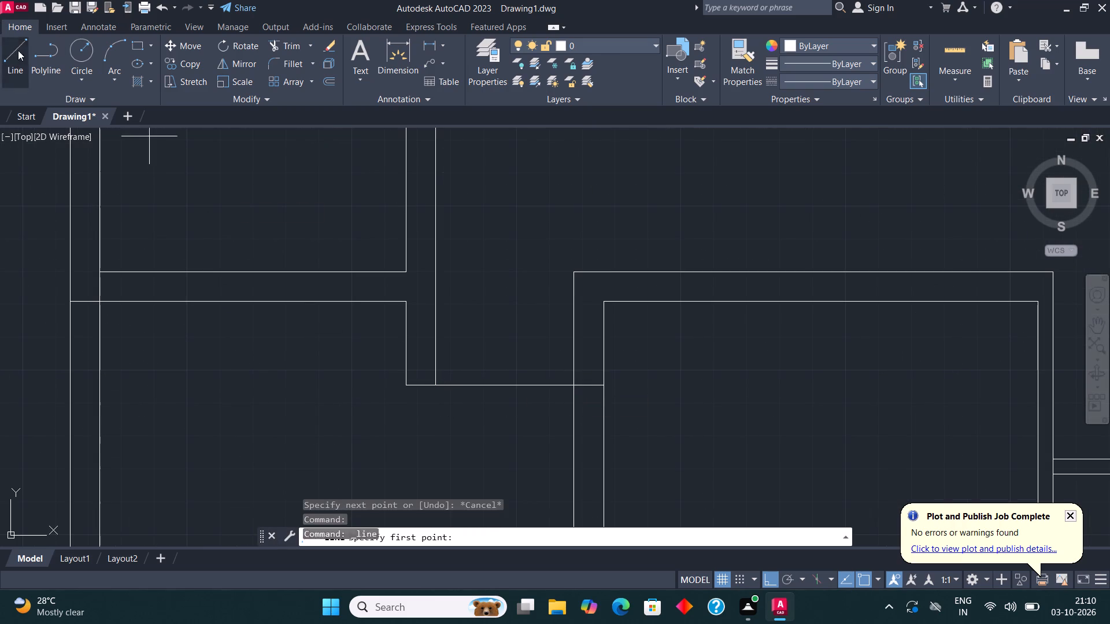
key("Escape")
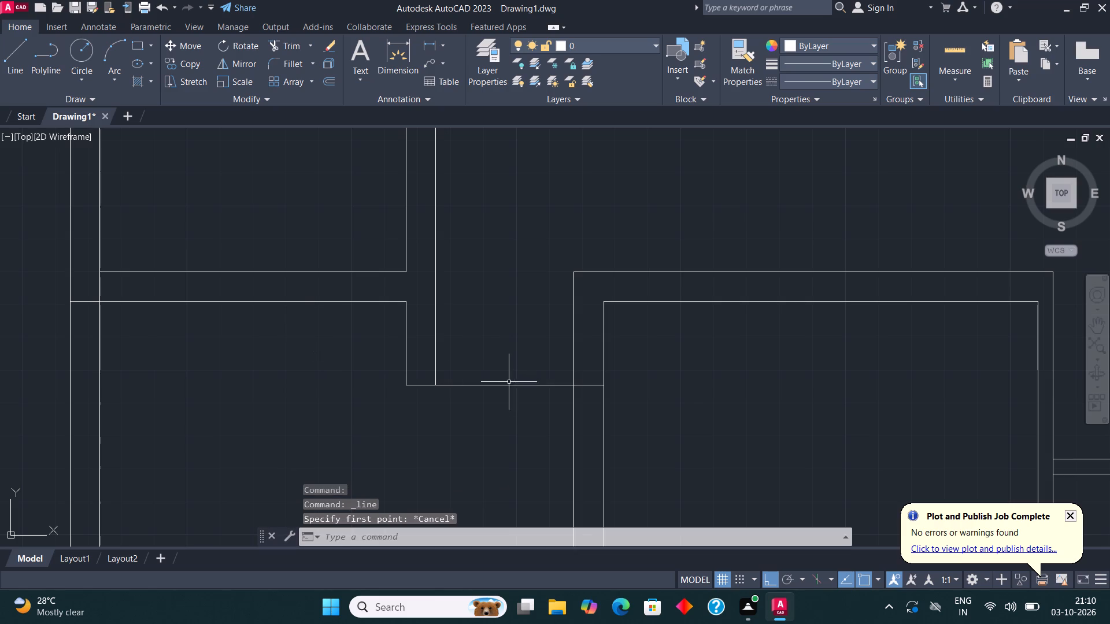
Copy the horizontal line across the opening 4.5" downward.
left_click(498, 391)
left_click(491, 378)
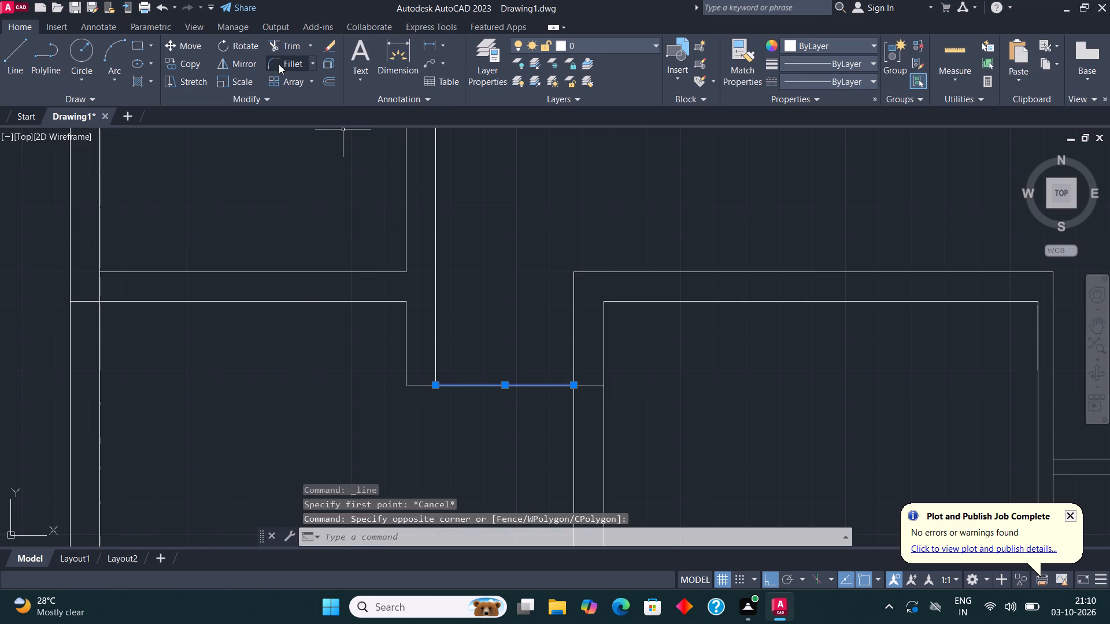
left_click(191, 66)
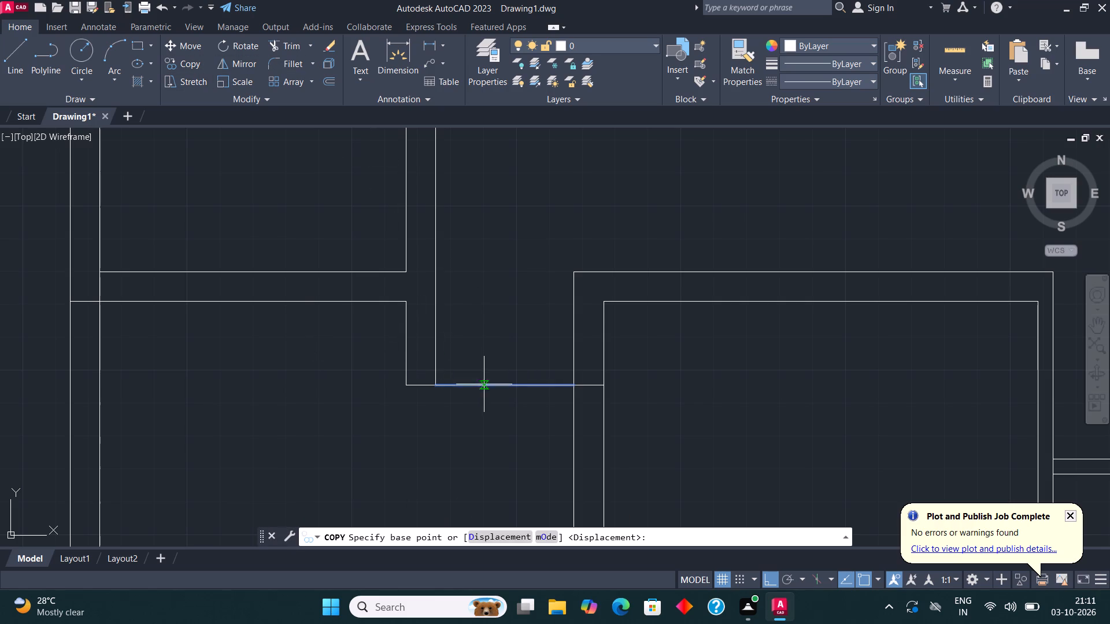
left_click(485, 391)
type("4.5\"")
key("Return")
key("Escape")
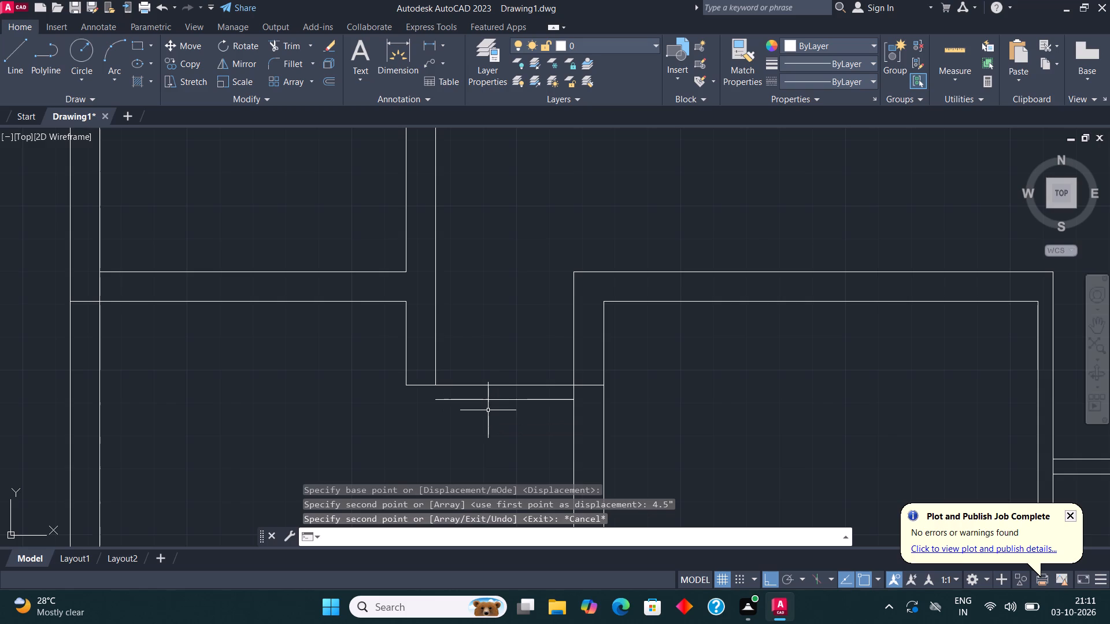
Move the copied line across the opening another 4.5" downward.
left_click(493, 403)
left_click(491, 399)
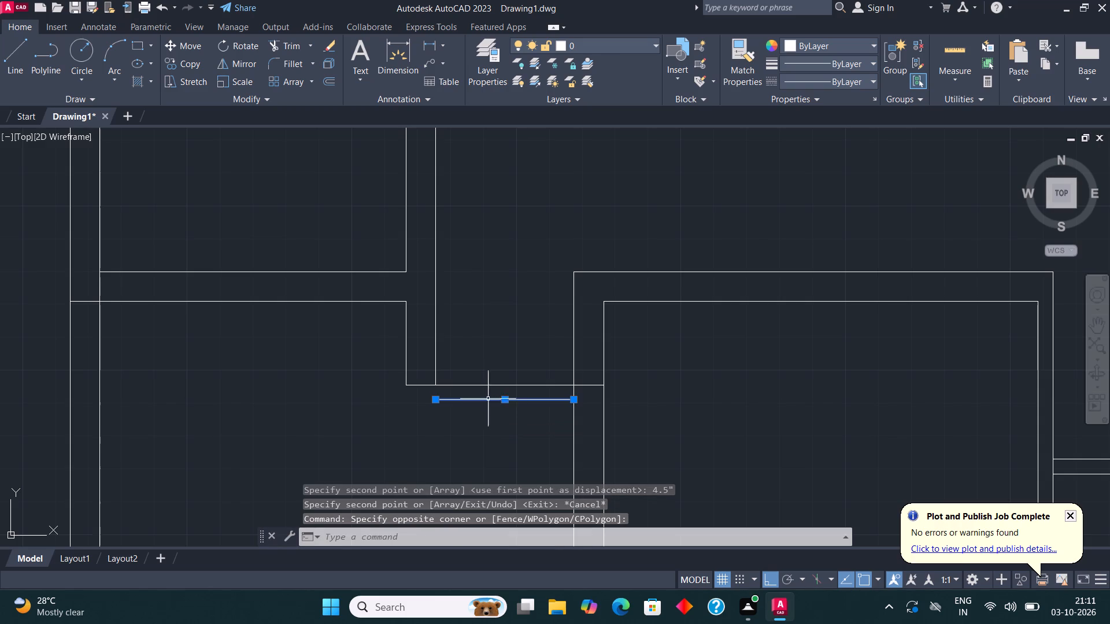
left_click(190, 48)
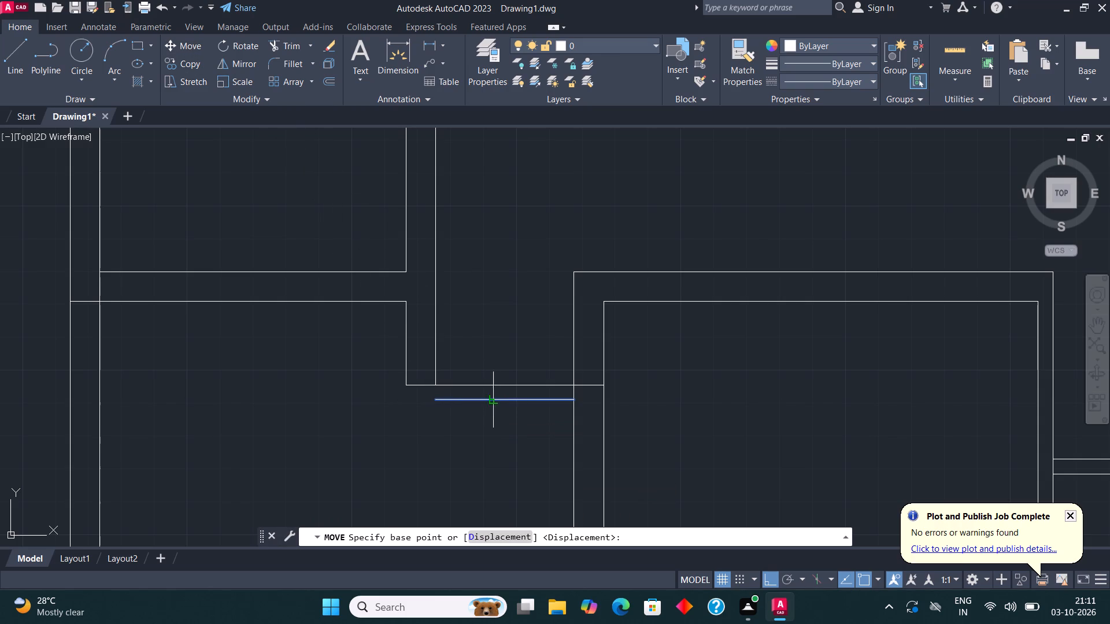
left_click(505, 398)
type("4.5\"")
key("Return")
key("Escape")
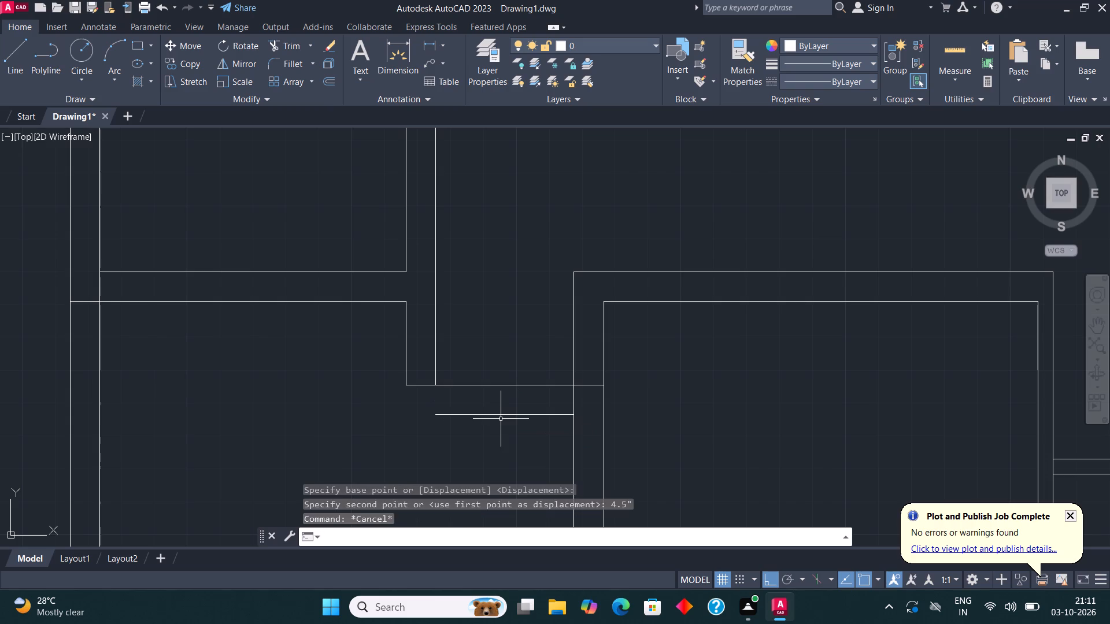
Draw a line from the wall stub's bottom-left corner down to the copied line's level and across to its left end.
left_click(16, 58)
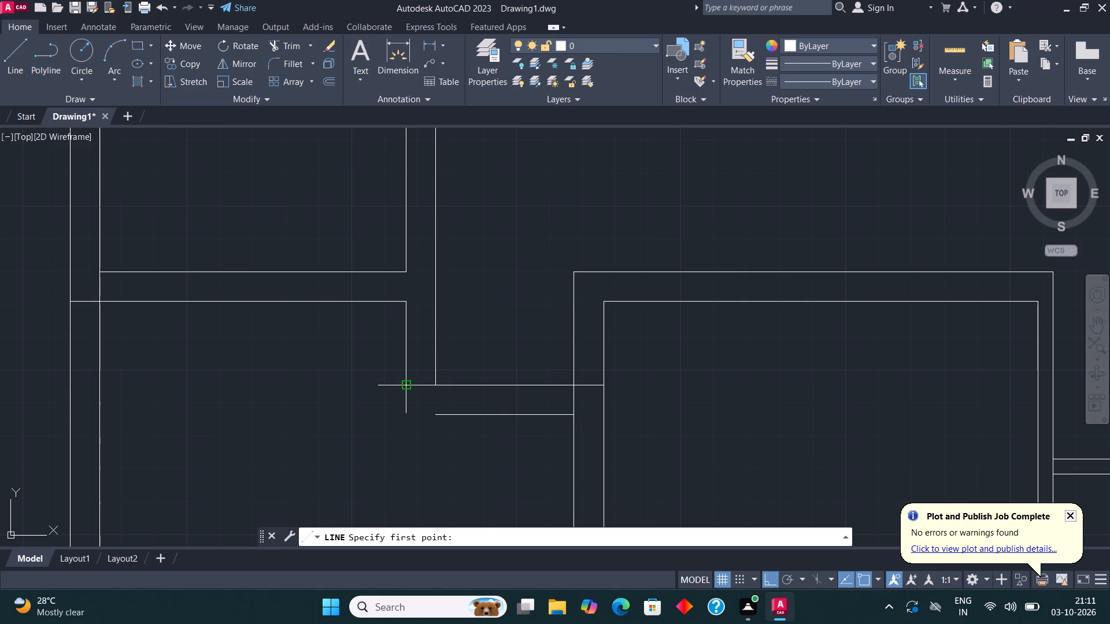
left_click(408, 381)
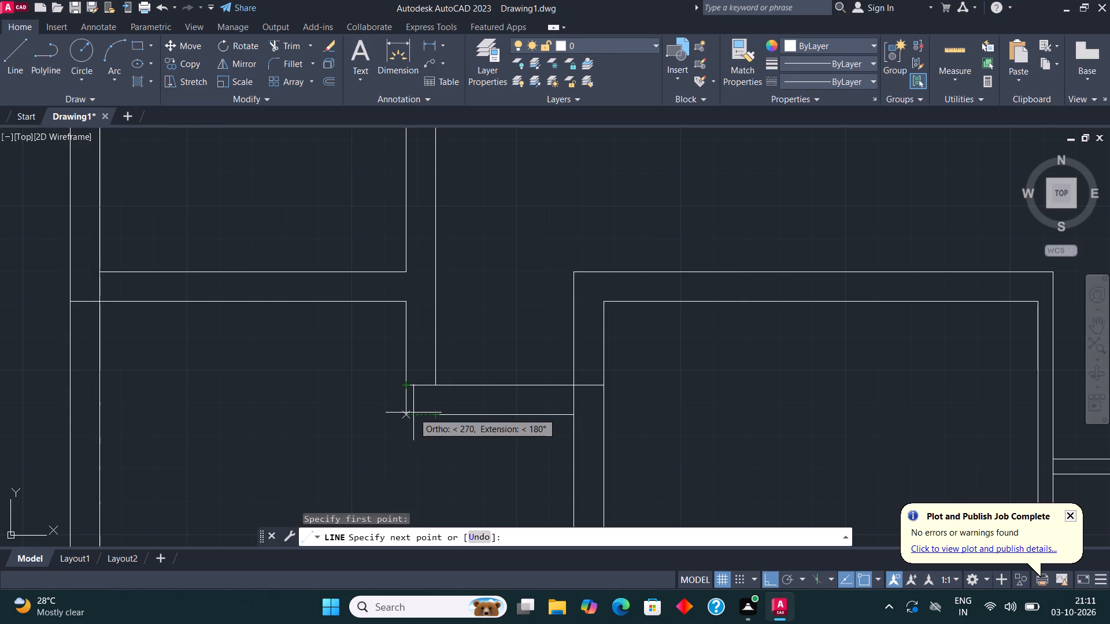
left_click(413, 413)
left_click(441, 414)
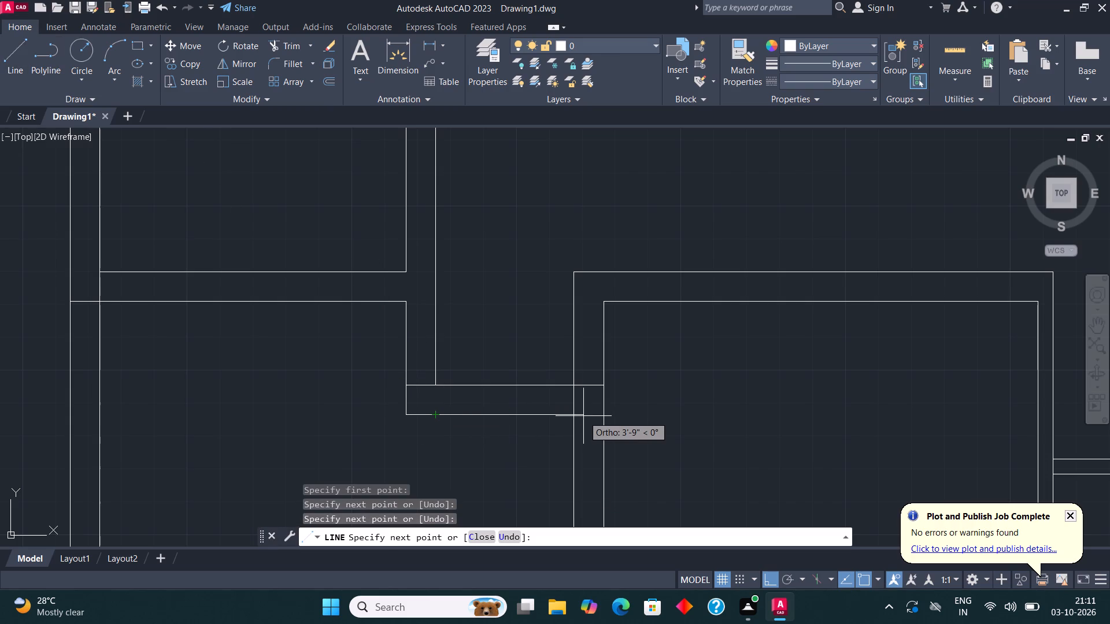
key("Escape")
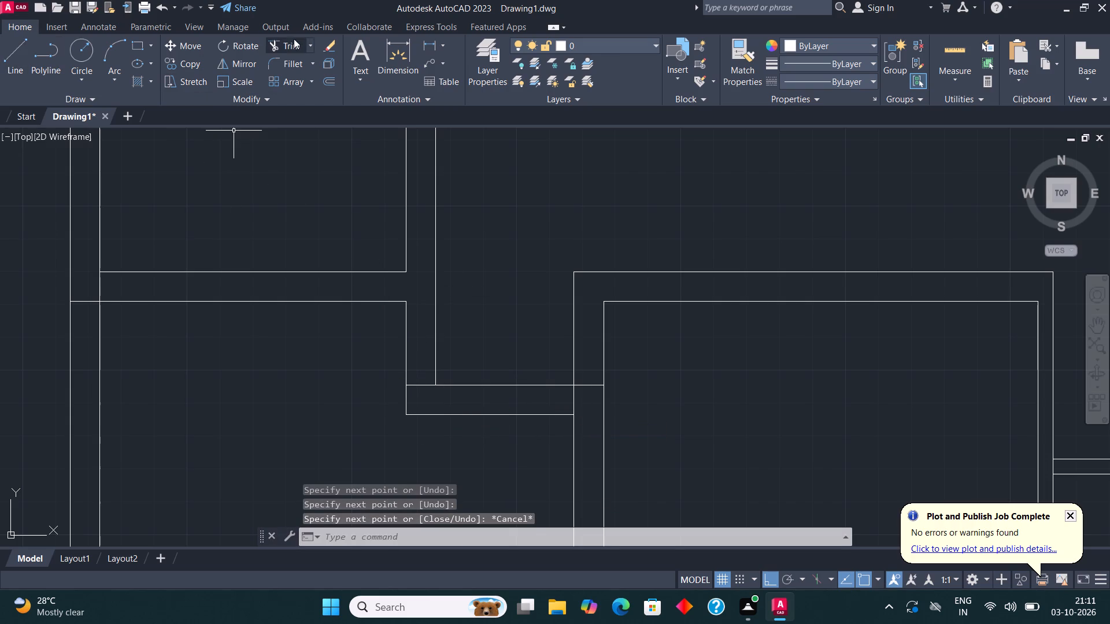
Trim the overlapping line ends where the stepped connecting wall meets the middle room's left wall and the vertical wall stub.
left_click(298, 44)
left_click(583, 377)
left_click(581, 418)
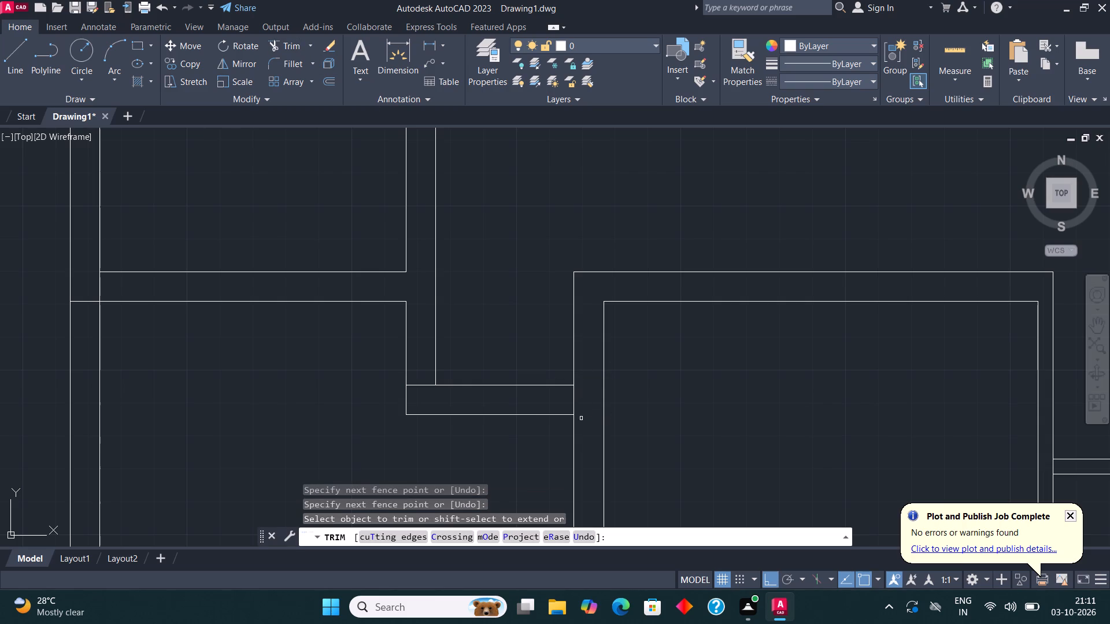
left_click(420, 394)
left_click(420, 372)
scroll(420, 372, "down", 2)
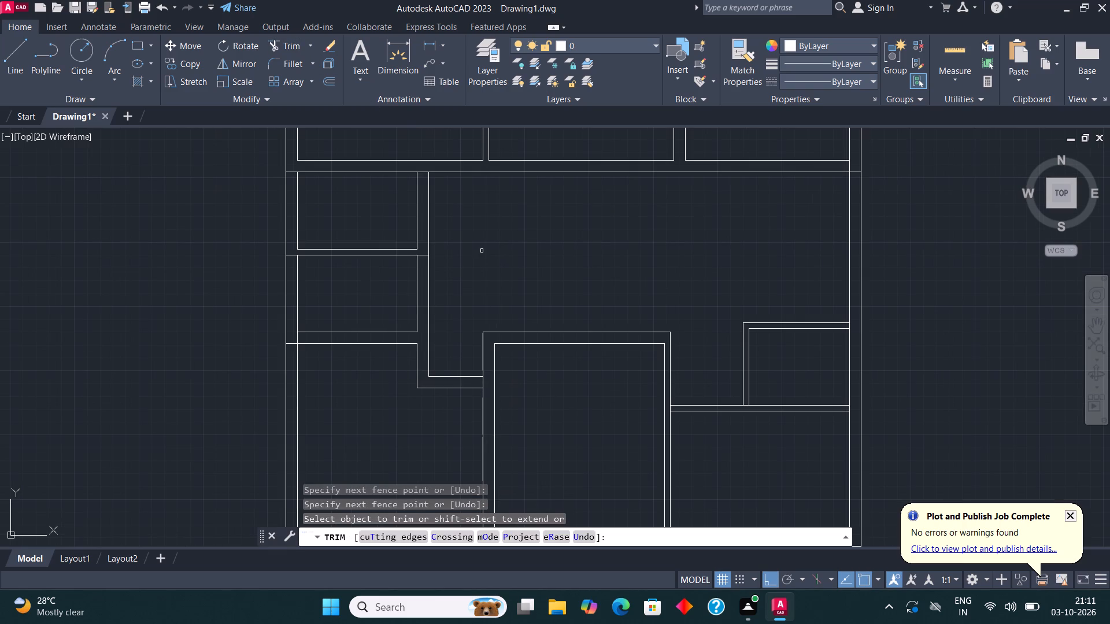
key("Escape")
middle_click_drag(548, 326, 521, 321)
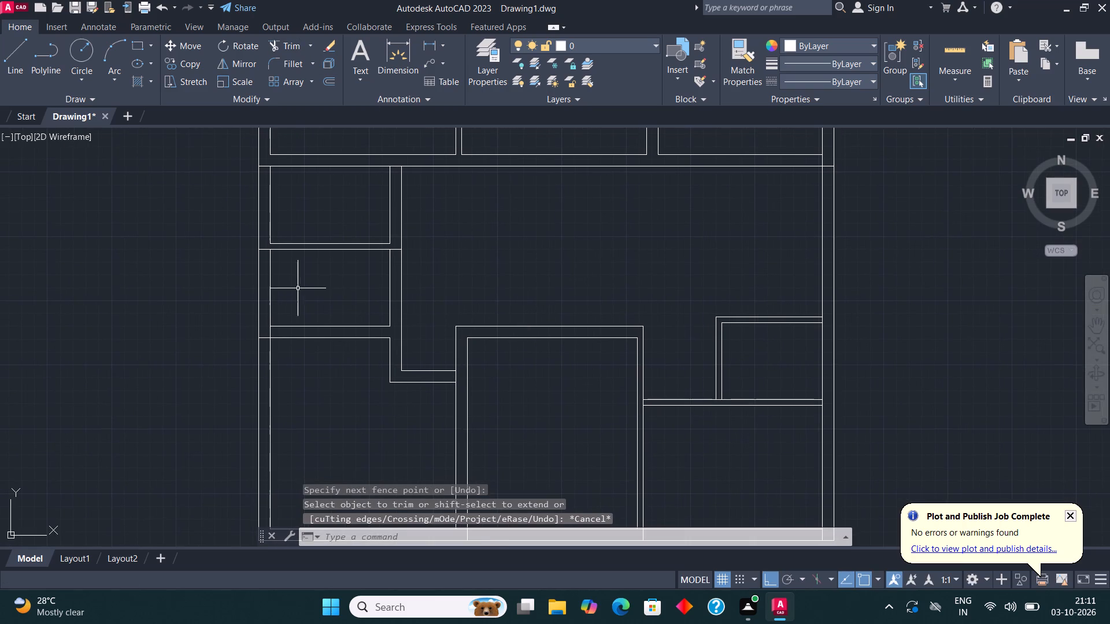
Trim the partition lines crossing the left outer wall's thickness and the line end at the two small left rooms' right wall.
scroll(293, 283, "up", 1)
left_click(283, 47)
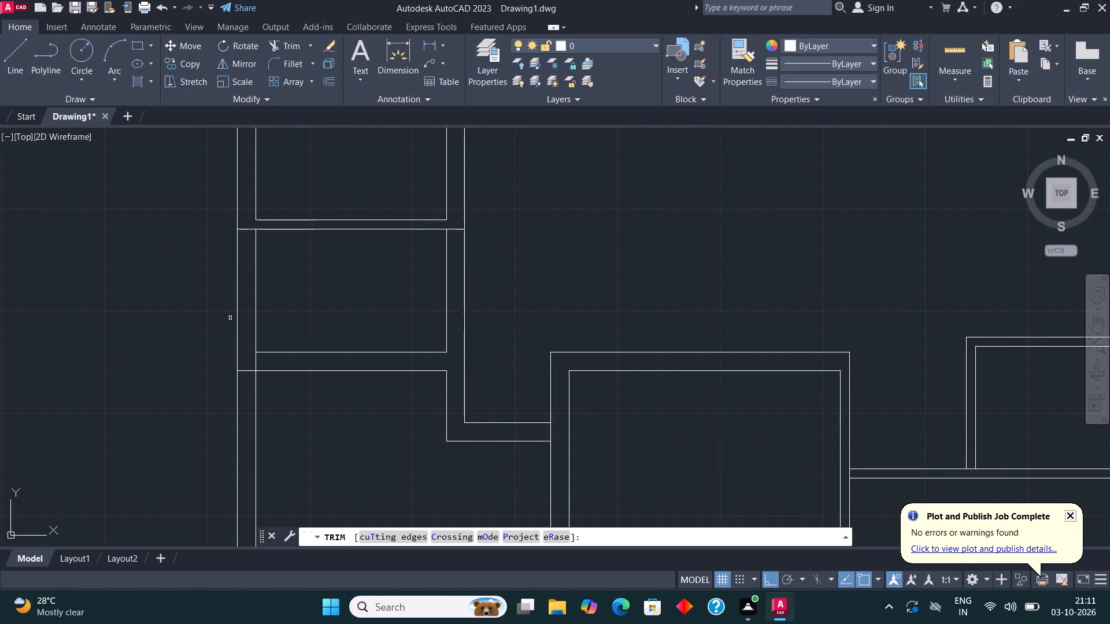
left_click(247, 406)
left_click(245, 218)
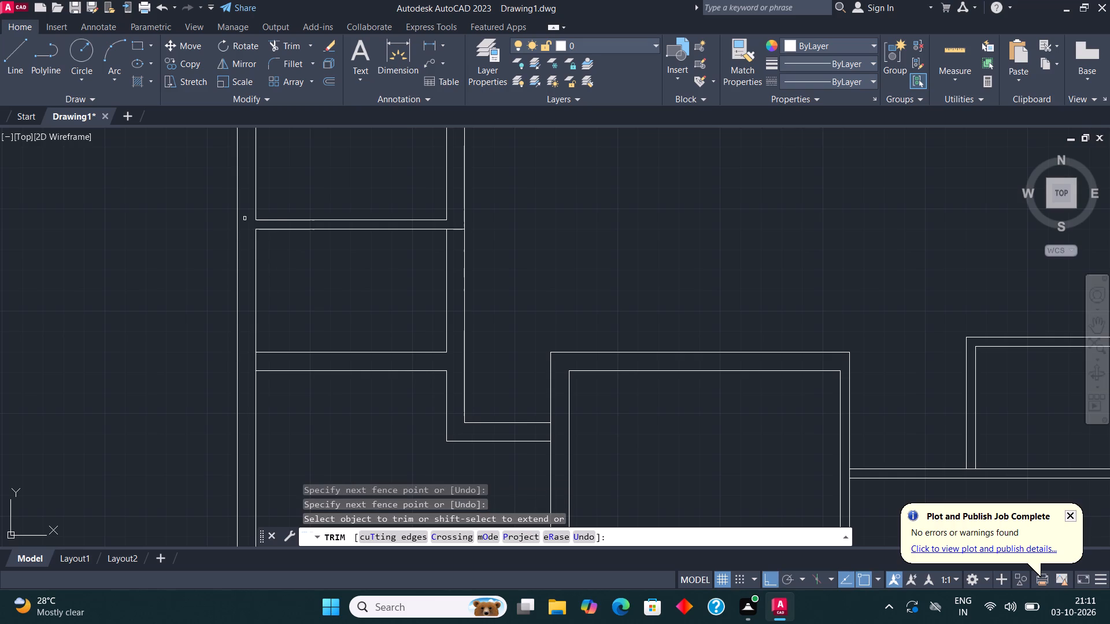
scroll(267, 332, "down", 1)
scroll(377, 261, "up", 2)
left_click(388, 280)
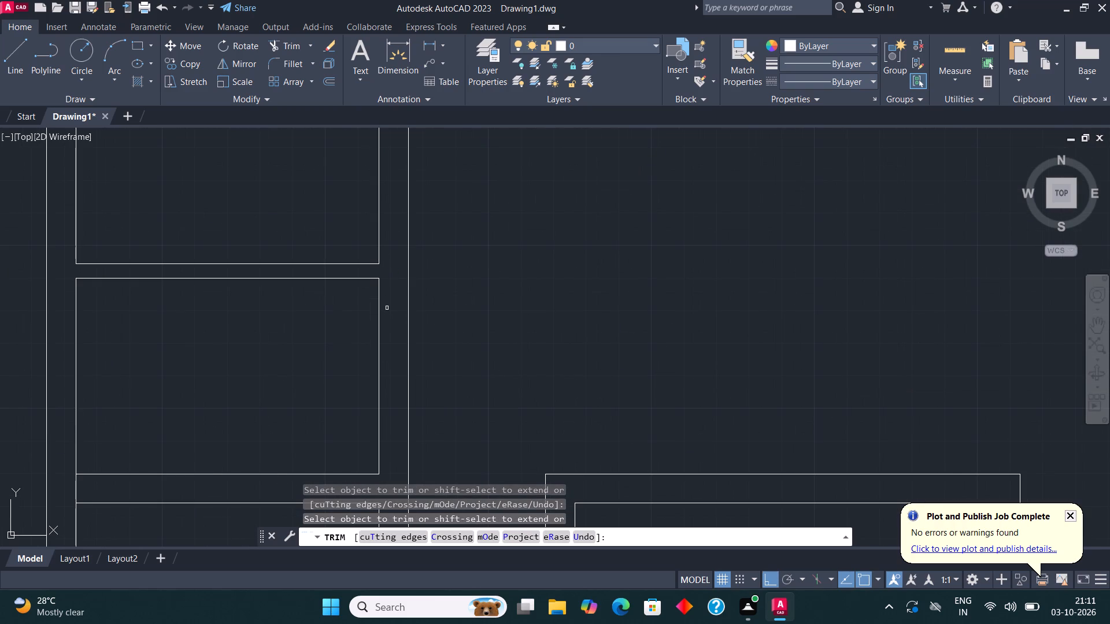
scroll(390, 323, "down", 2)
scroll(272, 210, "up", 2)
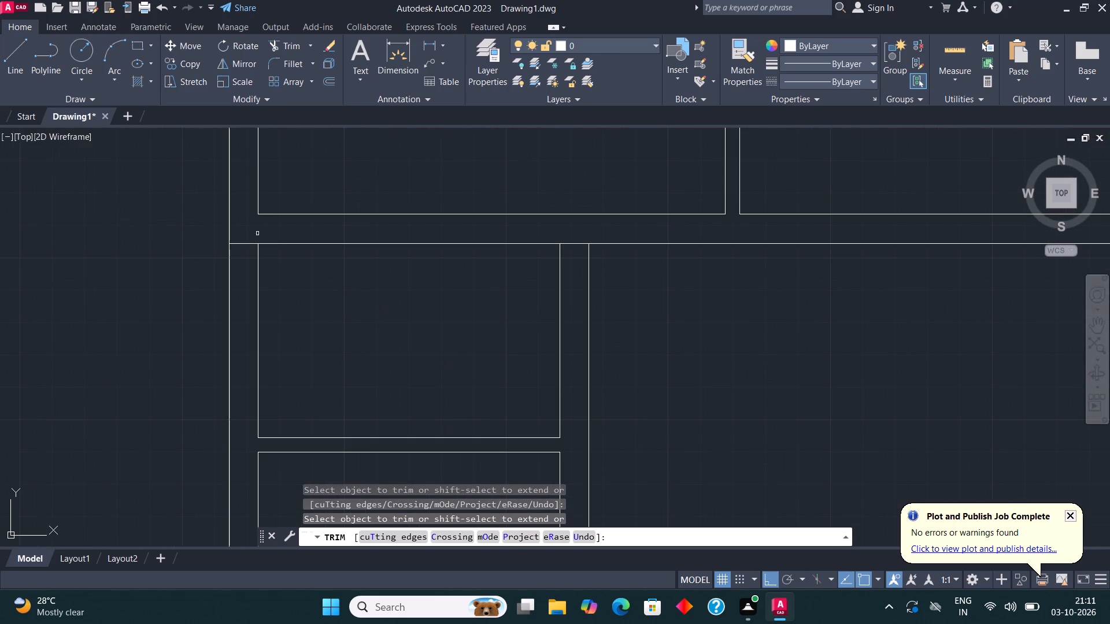
left_click(253, 238)
left_click(251, 265)
scroll(262, 270, "down", 3)
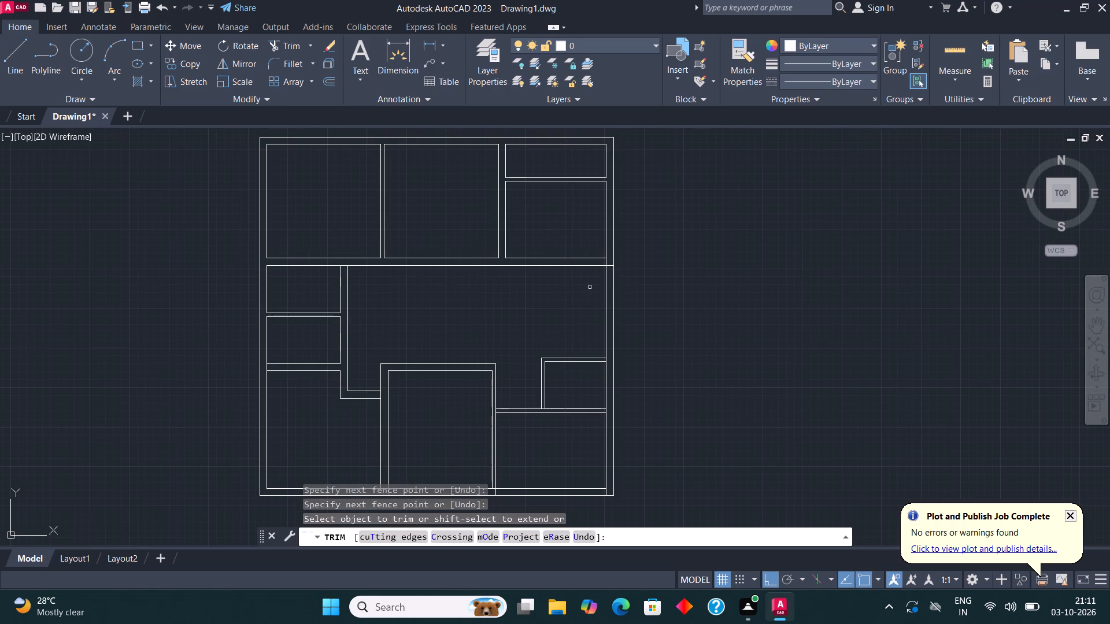
Trim the line ends crossing the right outer wall, the bottom-right corner and the bottom outer wall below the middle room.
scroll(624, 262, "up", 3)
left_click(556, 275)
left_click(554, 322)
scroll(580, 263, "down", 3)
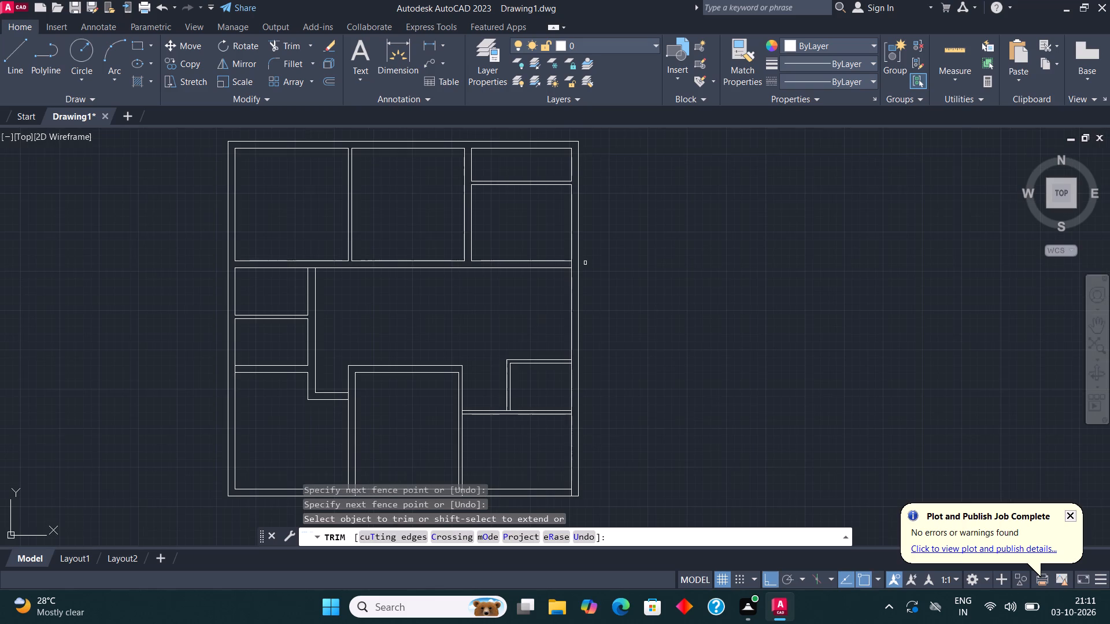
scroll(560, 492, "up", 4)
left_click(585, 489)
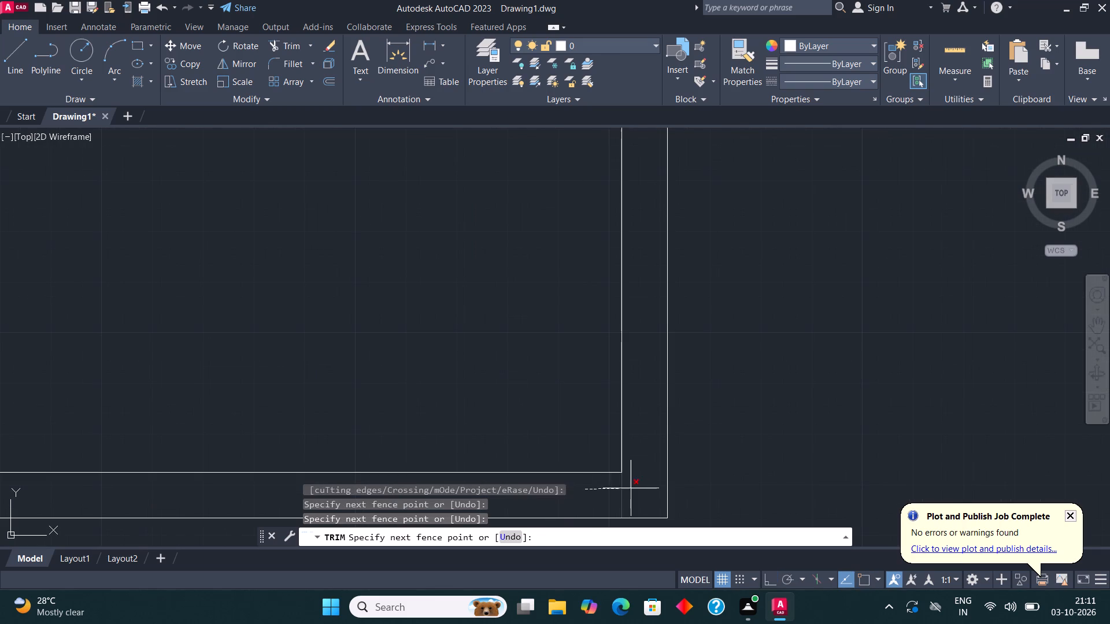
left_click(639, 488)
scroll(750, 368, "down", 3)
scroll(510, 391, "up", 3)
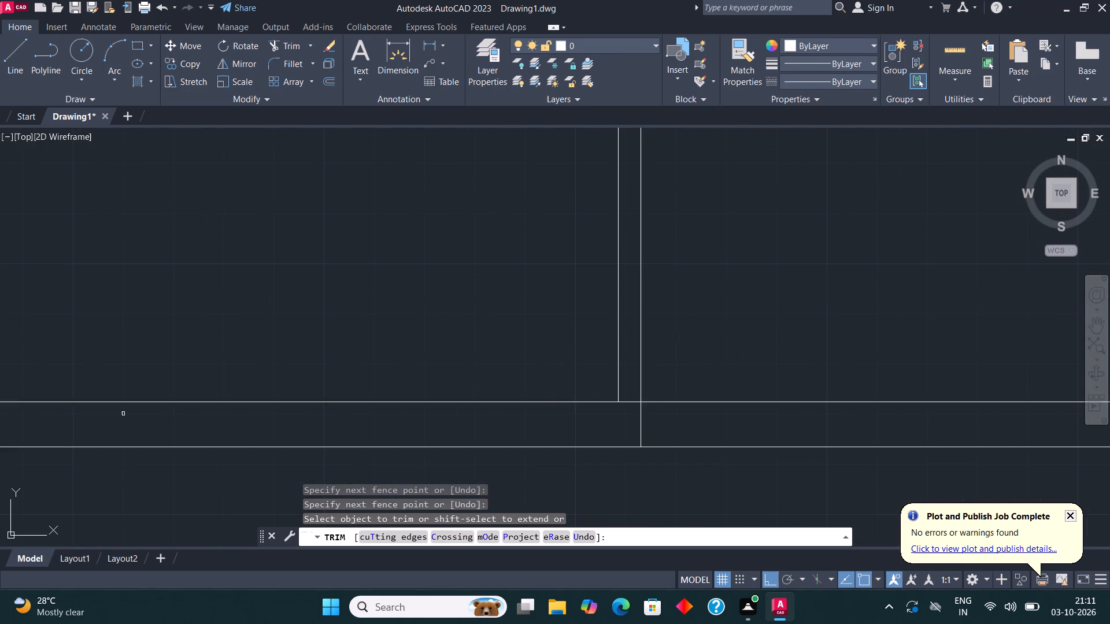
scroll(177, 432, "down", 3)
left_click(128, 436)
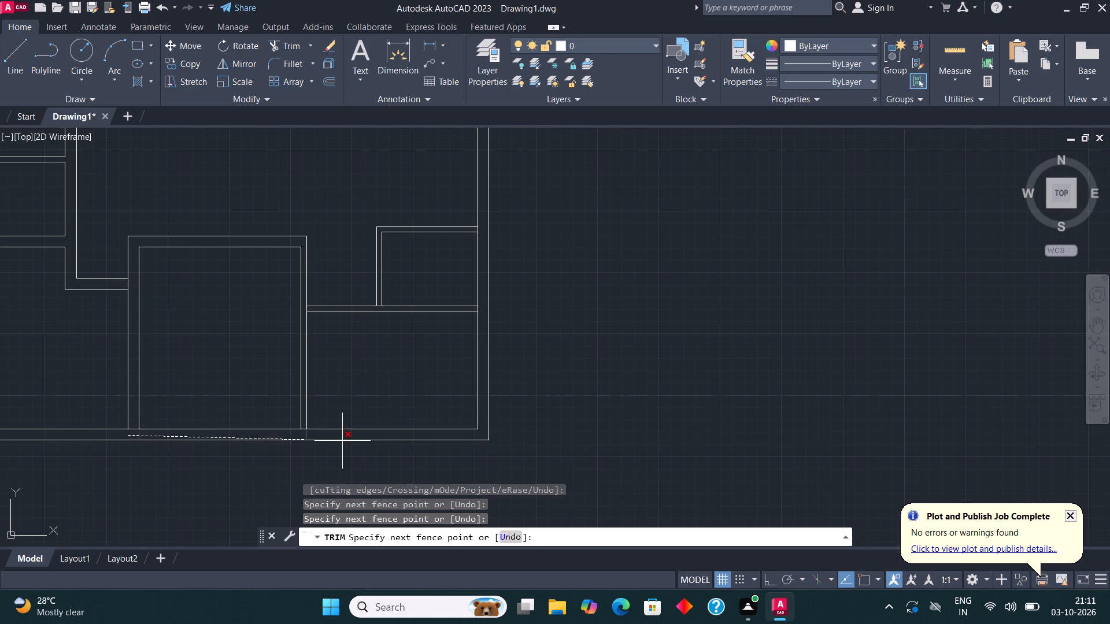
left_click(345, 434)
scroll(626, 346, "down", 2)
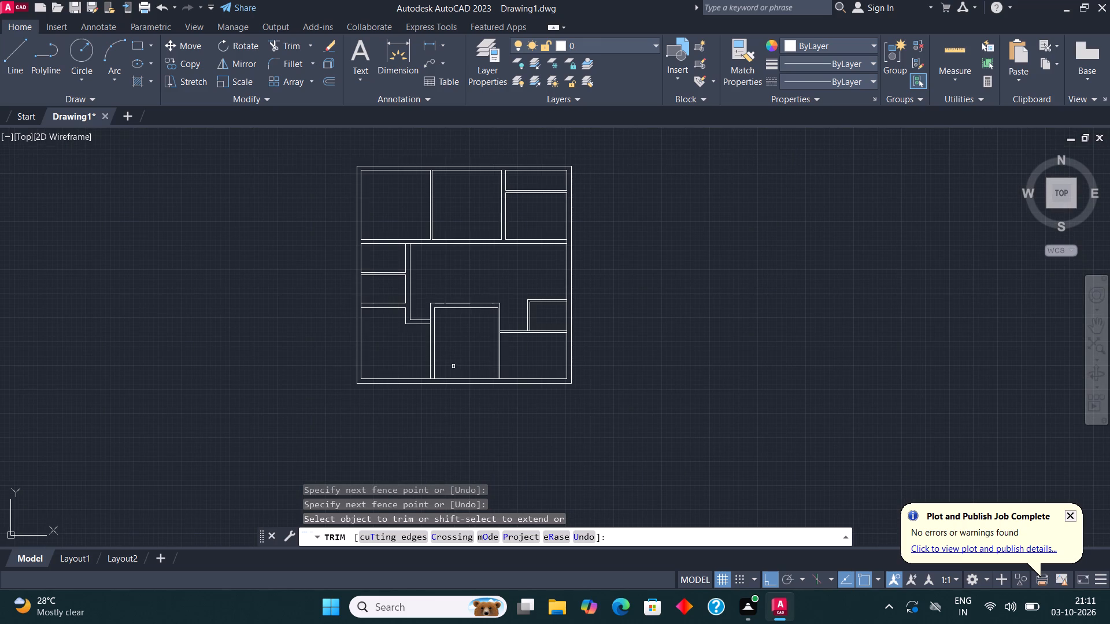
key("Escape")
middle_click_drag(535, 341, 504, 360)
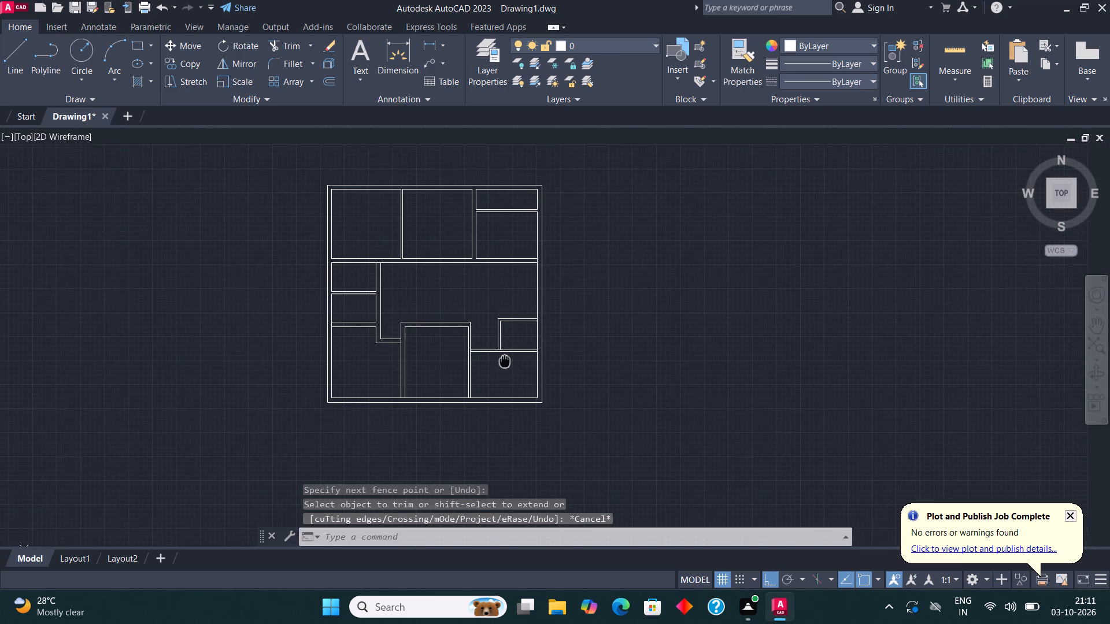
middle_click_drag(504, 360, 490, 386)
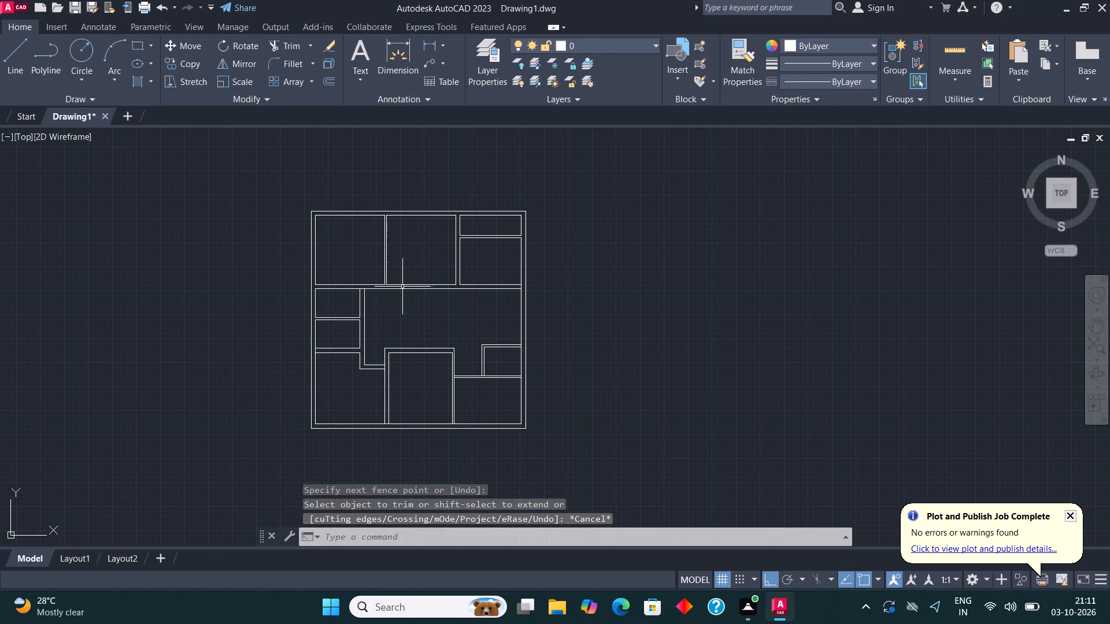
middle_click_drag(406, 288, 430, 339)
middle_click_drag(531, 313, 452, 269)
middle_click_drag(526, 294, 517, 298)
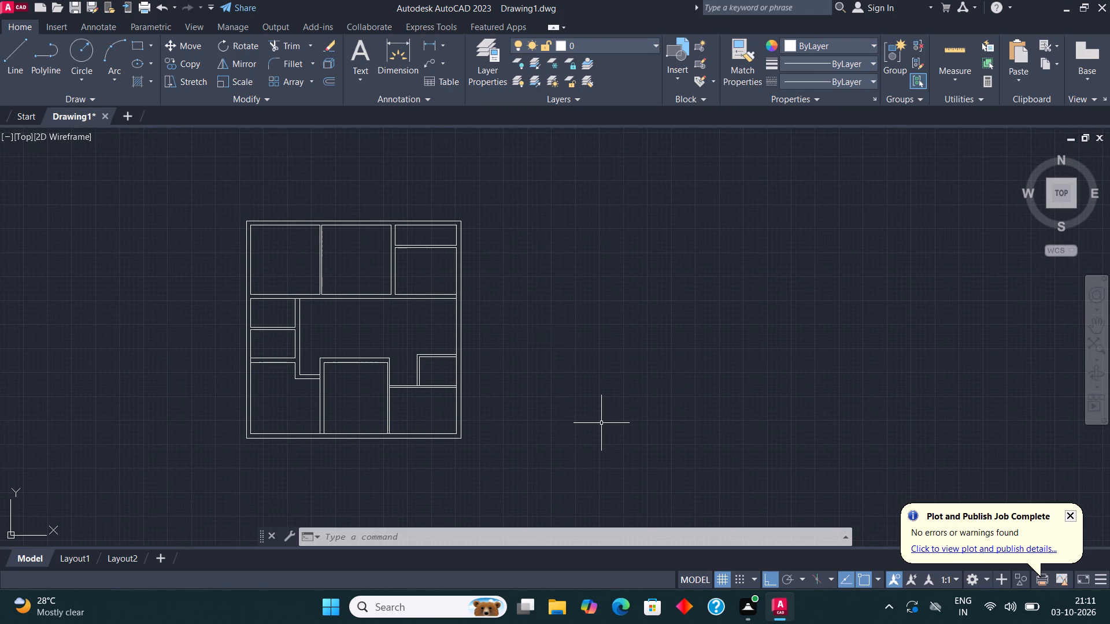
Open the Tool Palettes and insert a Door - Imperial block in the empty space to the right of the plan.
type("TOO")
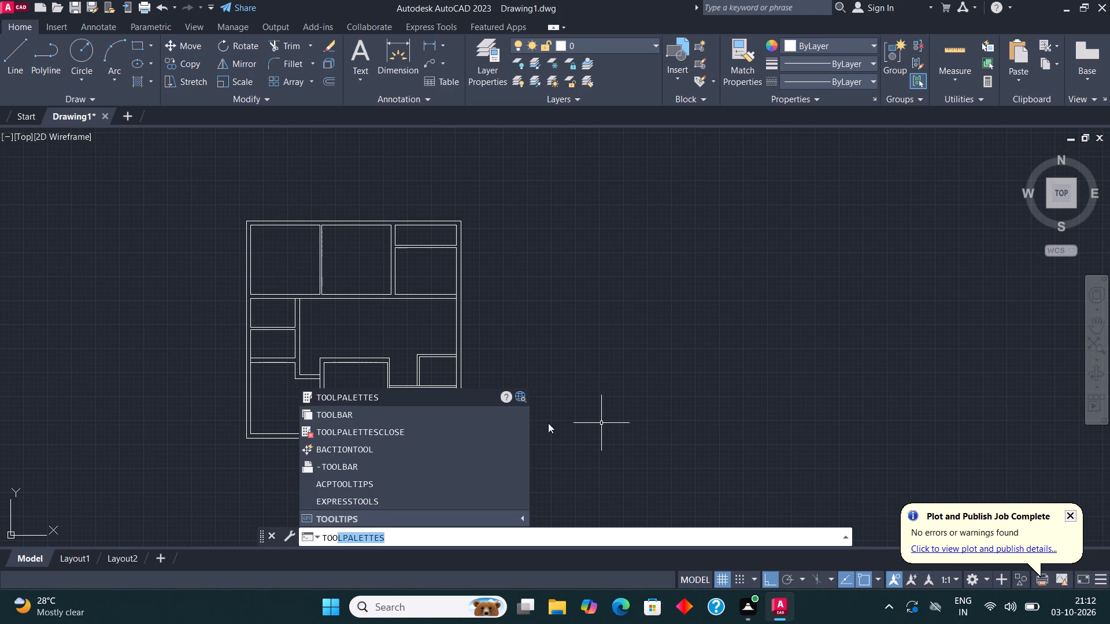
left_click(419, 394)
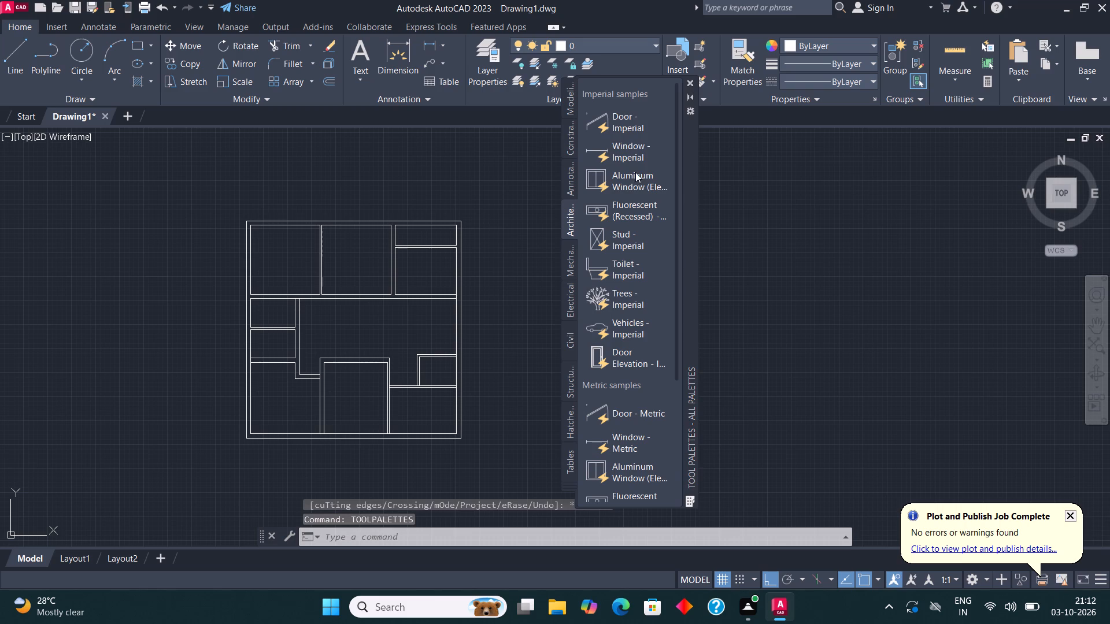
left_click(632, 129)
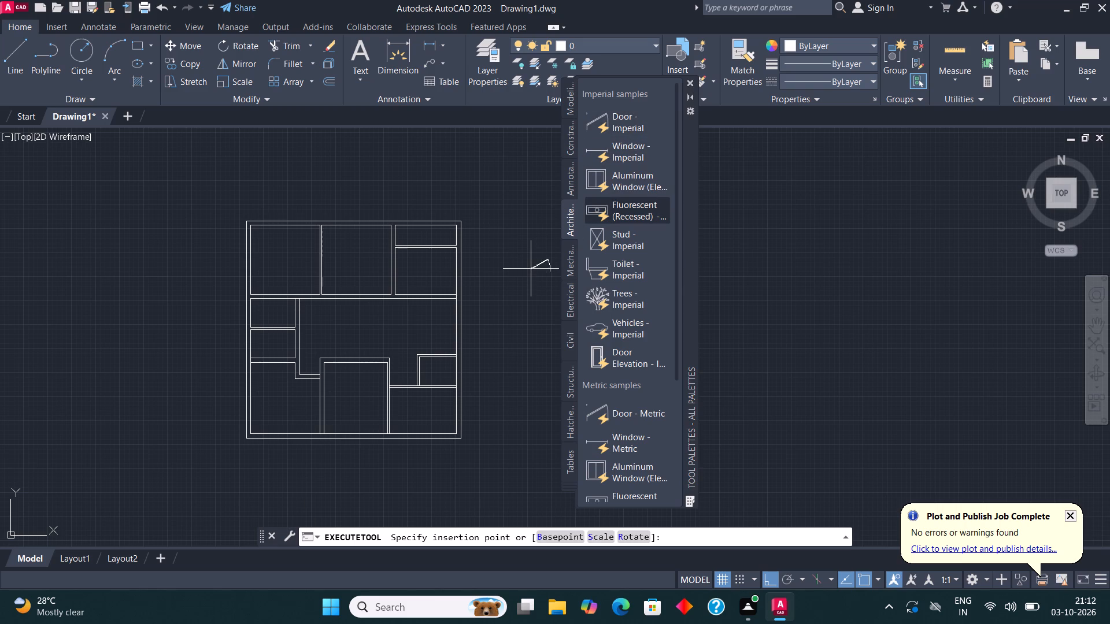
left_click(531, 269)
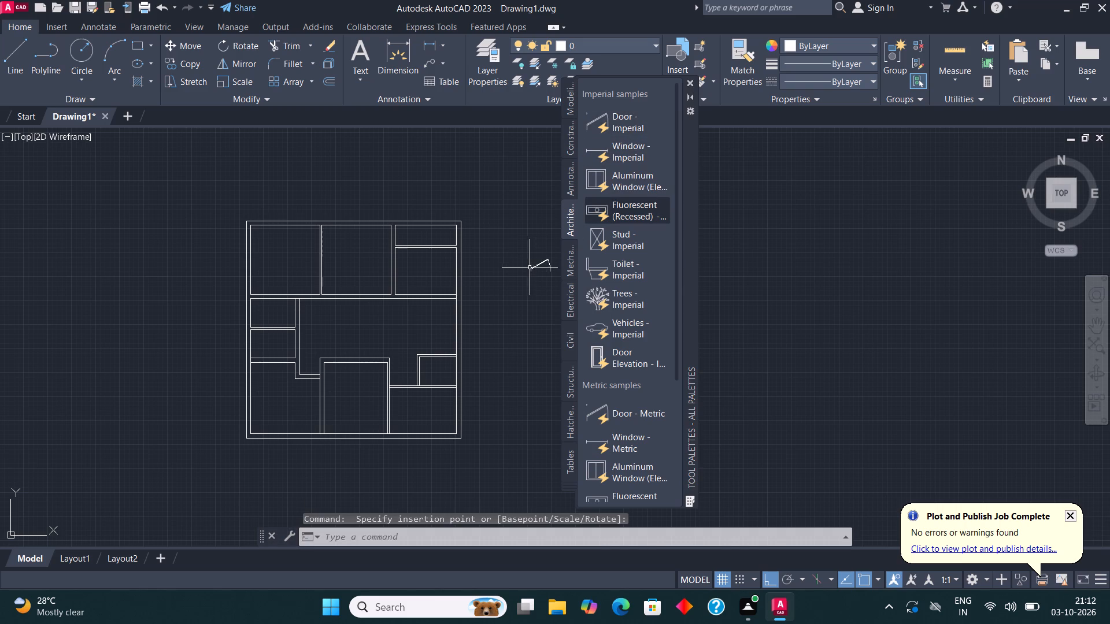
Insert a Vehicles - Imperial block to the right of the door and close the Tool Palettes.
left_click(640, 331)
left_click(749, 283)
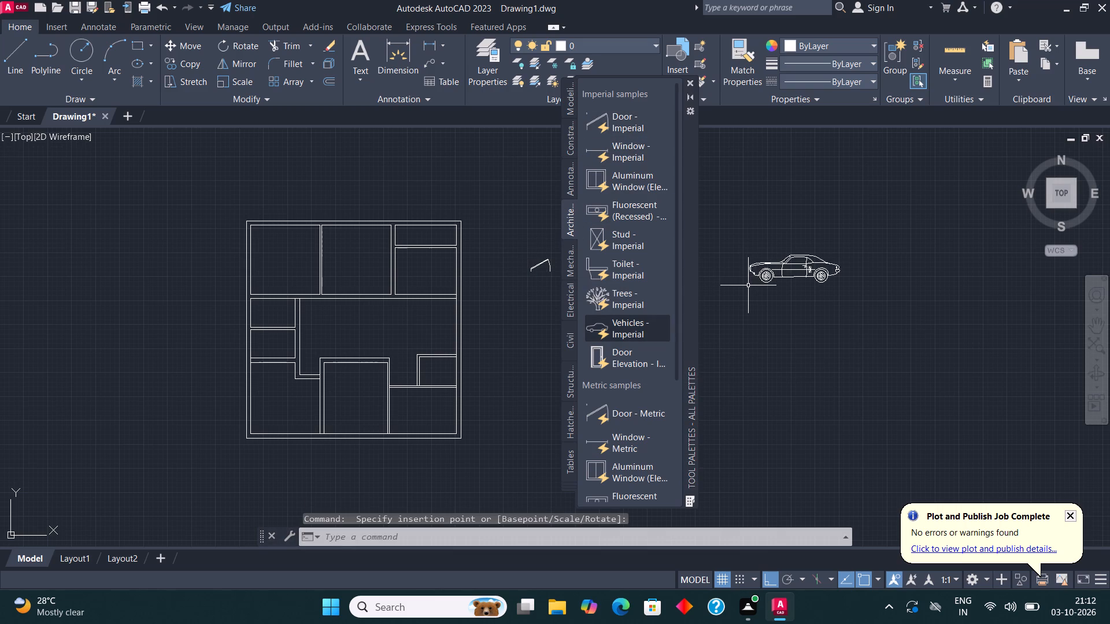
left_click(690, 79)
Switch the inserted car block from its side view to its top view.
middle_click_drag(780, 270, 734, 275)
left_click(716, 272)
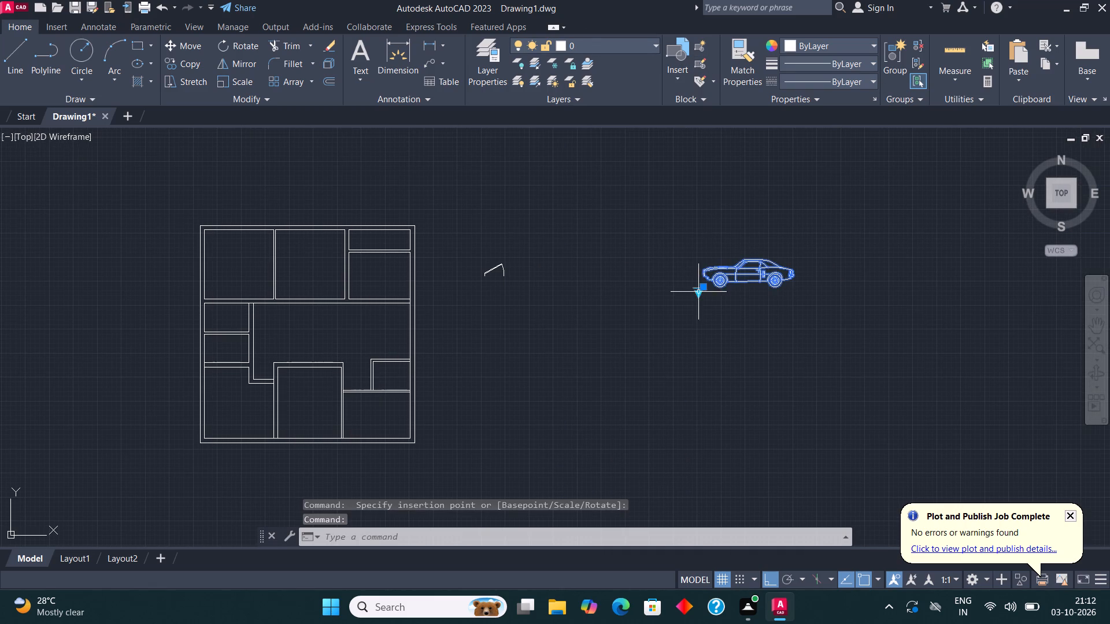
left_click(699, 294)
left_click(778, 311)
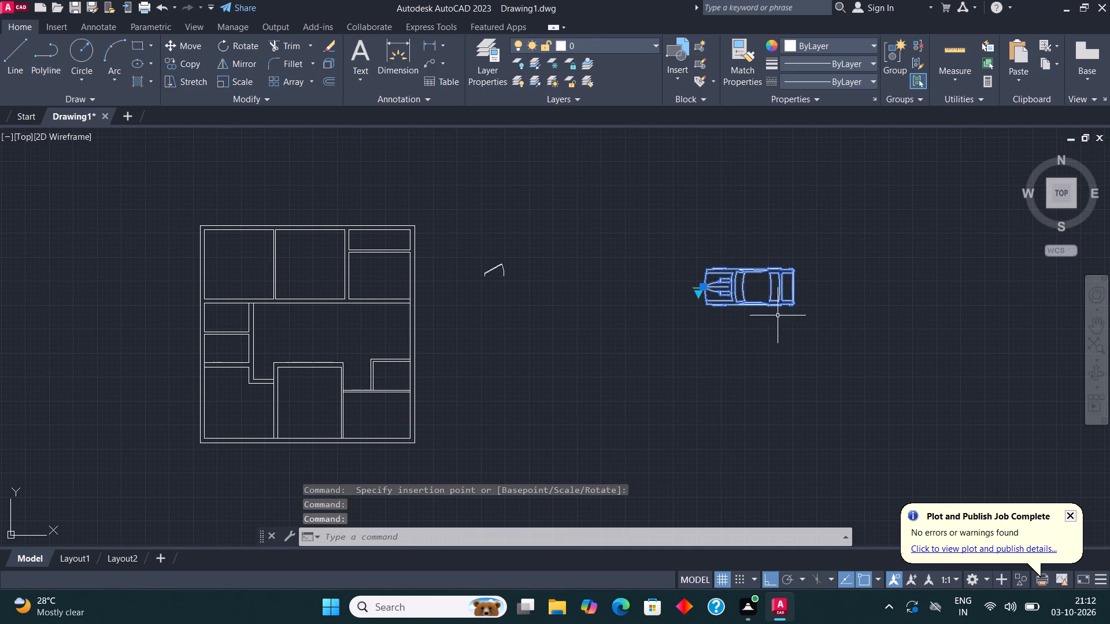
Set the door block's opening state so its leaf stands perpendicular with a quarter-circle swing.
left_click(497, 266)
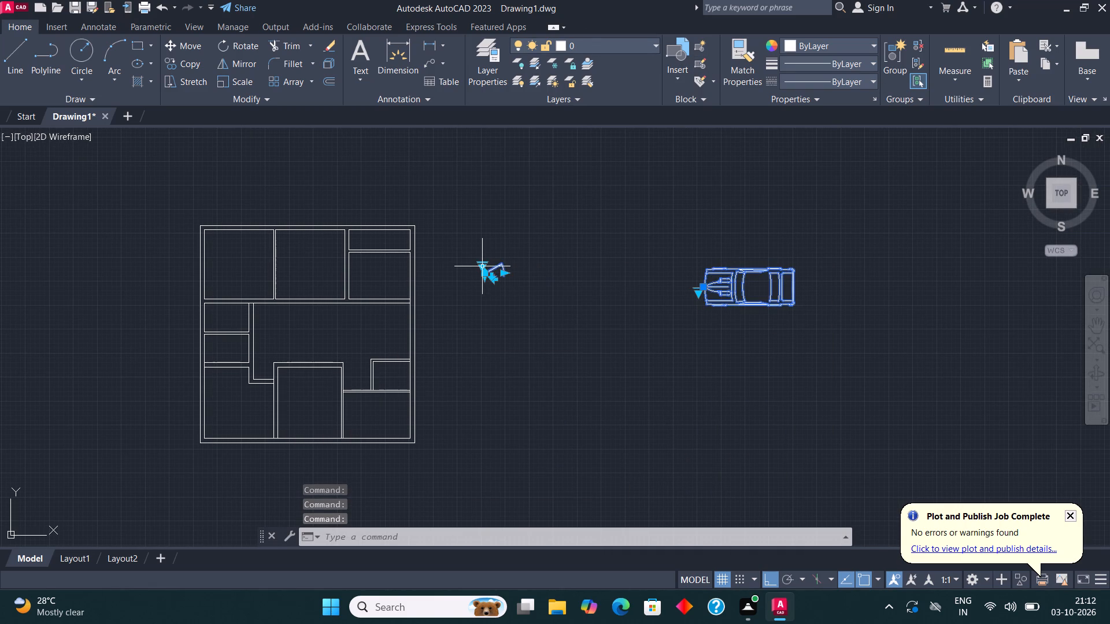
left_click(480, 268)
left_click(545, 316)
key("Escape")
Mirror the door about a vertical line to its right, keeping the original.
left_click(516, 280)
left_click(502, 259)
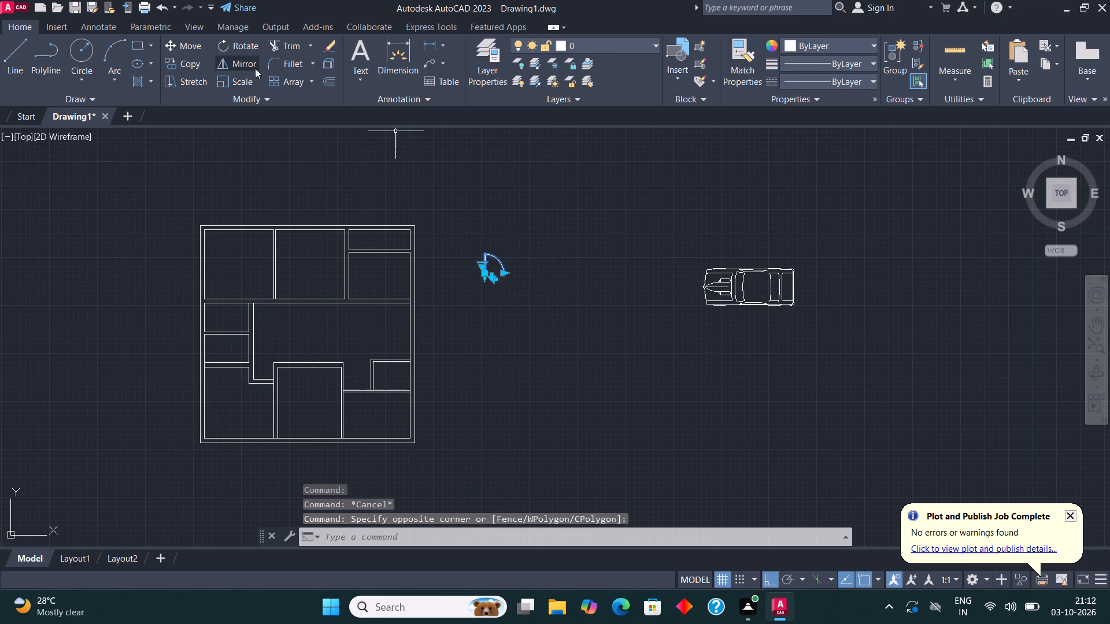
left_click(255, 67)
left_click(522, 273)
left_click(524, 302)
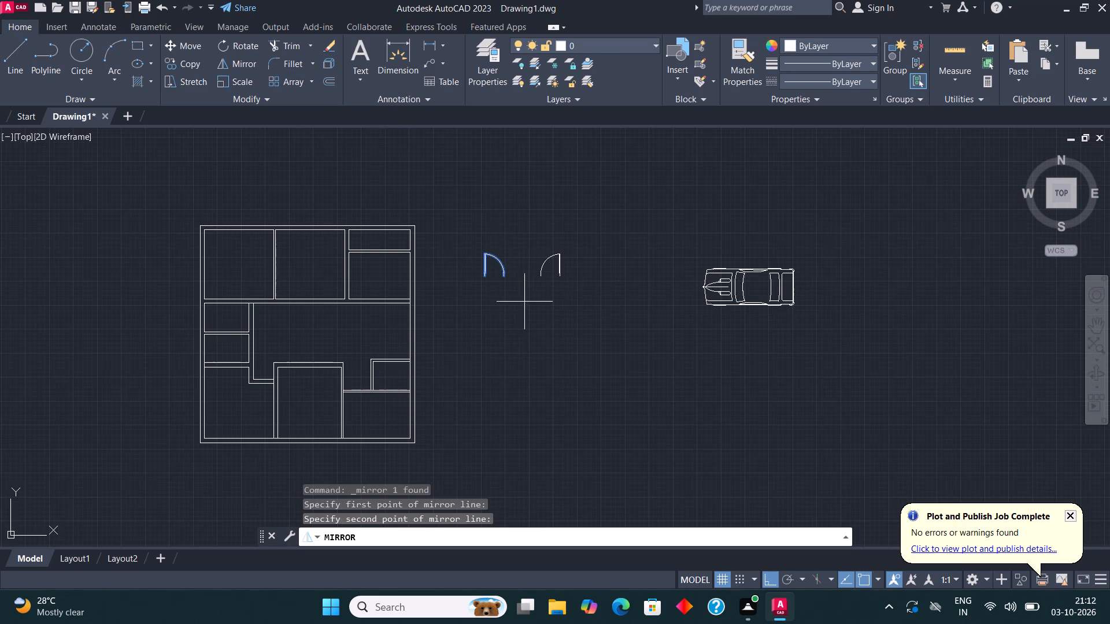
left_click(504, 536)
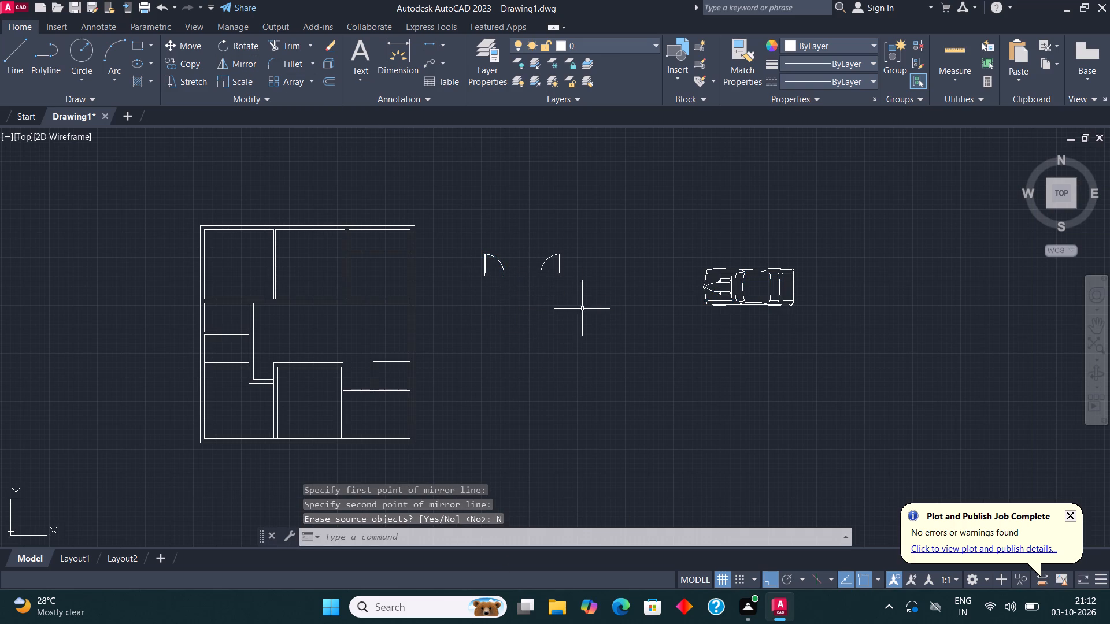
Mirror both doors about a horizontal line below them, keeping the originals.
left_click(583, 302)
left_click(491, 234)
left_click(250, 66)
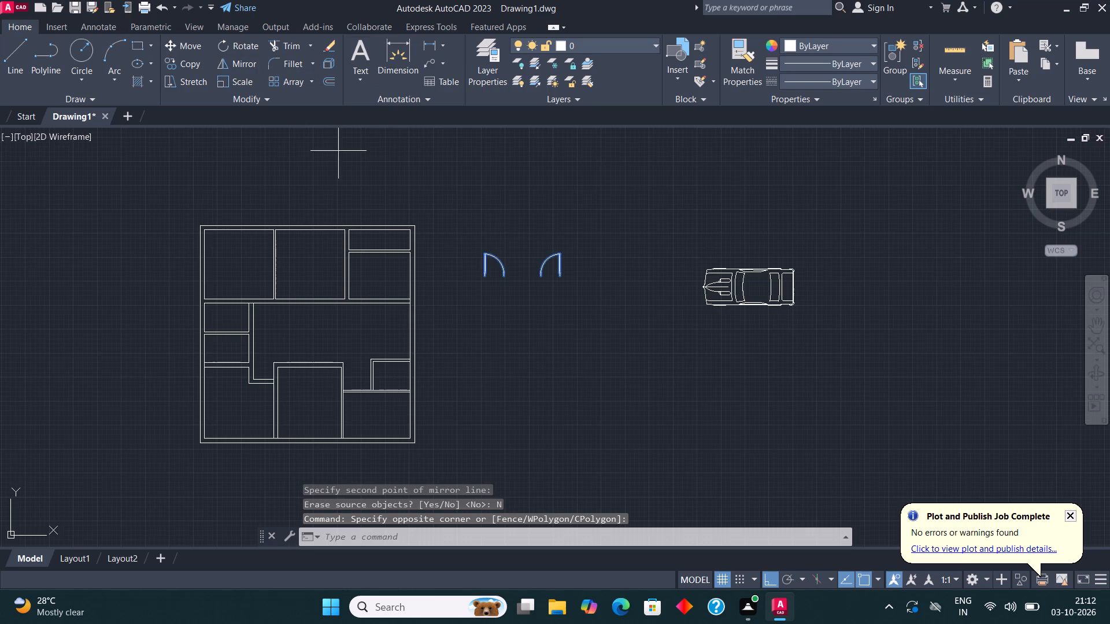
left_click(519, 302)
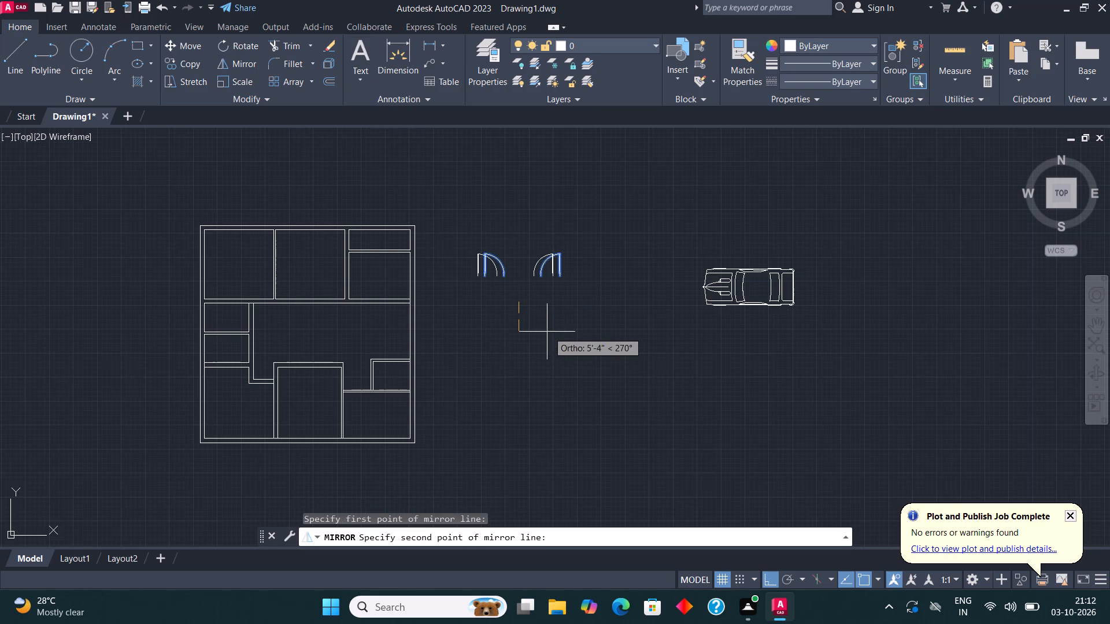
left_click(563, 315)
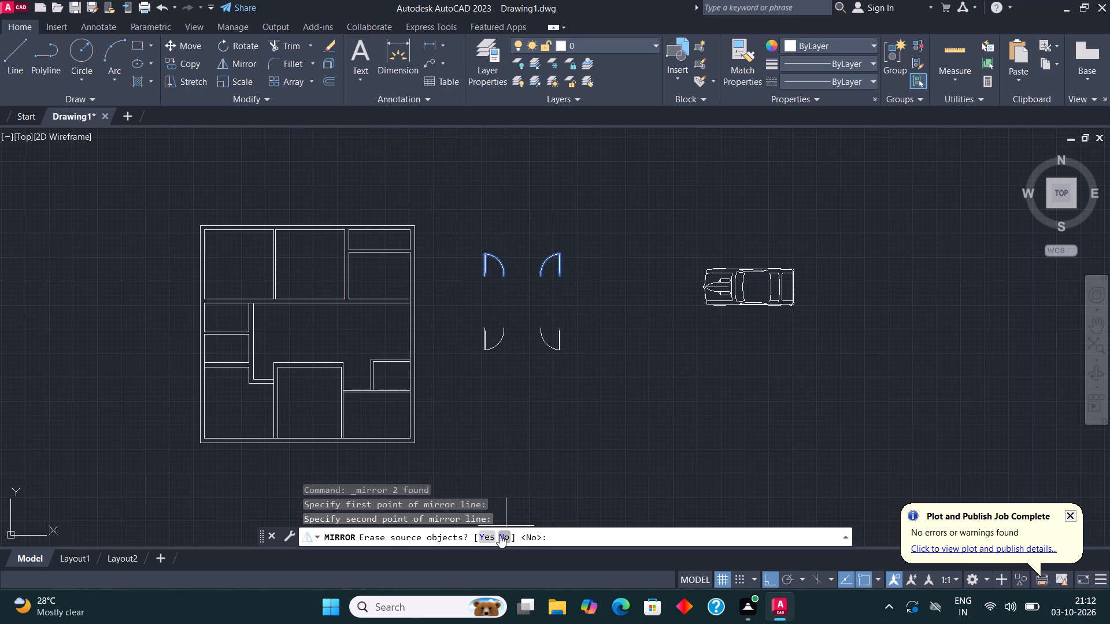
left_click(499, 535)
Copy the upper-left door straight down to the empty space below the four doors.
left_click_drag(497, 291, 493, 283)
left_click(469, 245)
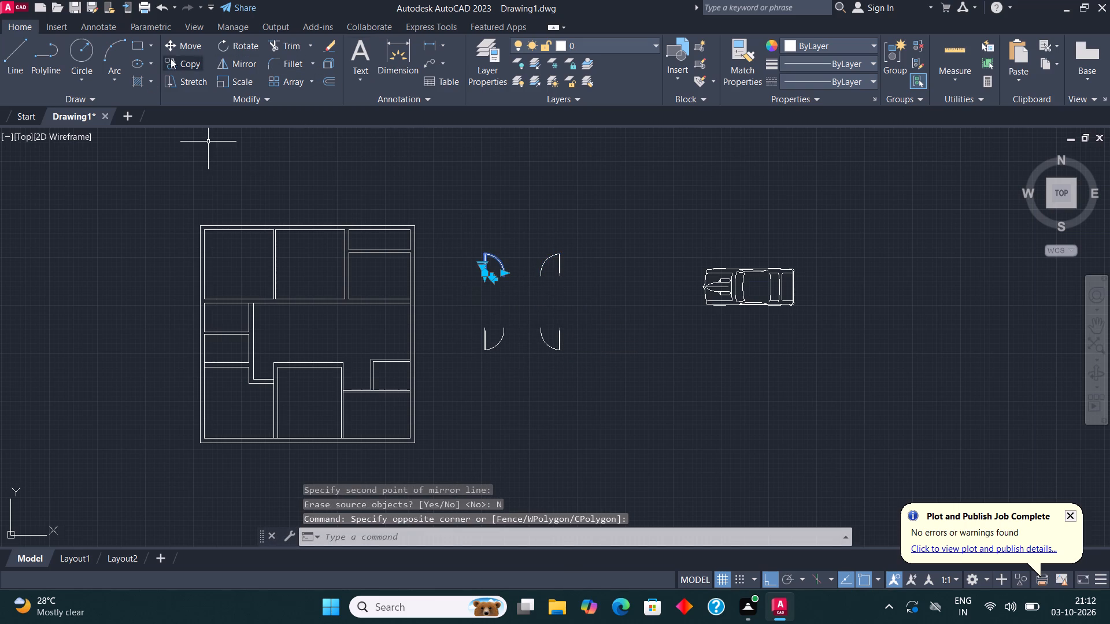
left_click(176, 63)
left_click(474, 261)
scroll(518, 310, "down", 2)
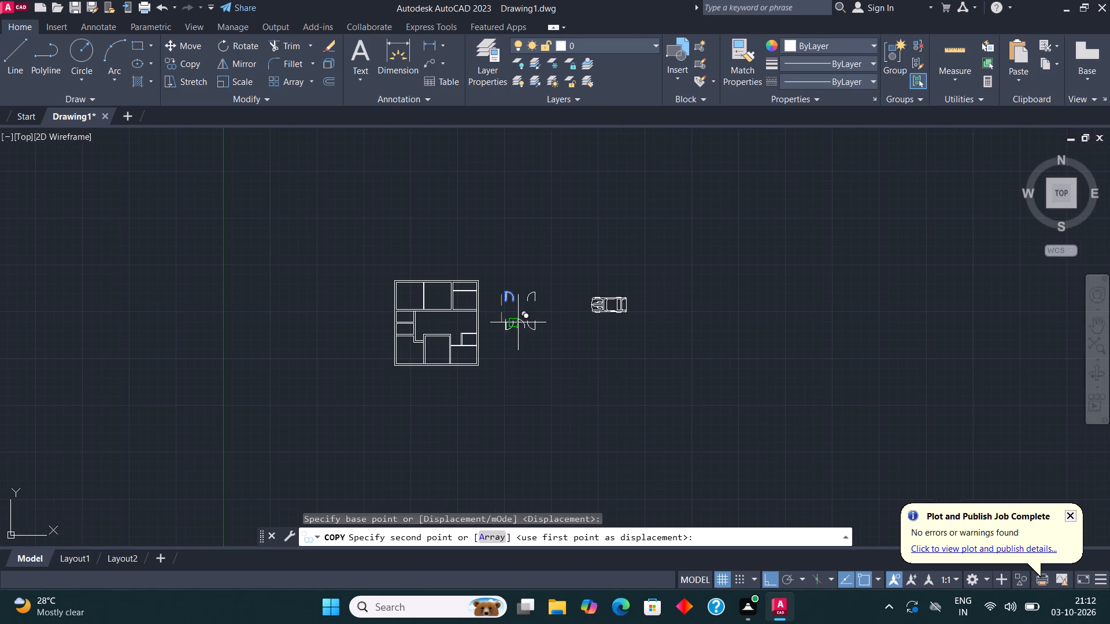
scroll(519, 365, "up", 3)
left_click(523, 369)
key("Escape")
Rotate the door copy below the four doors 90° counterclockwise so its leaf lies horizontal.
left_click(470, 391)
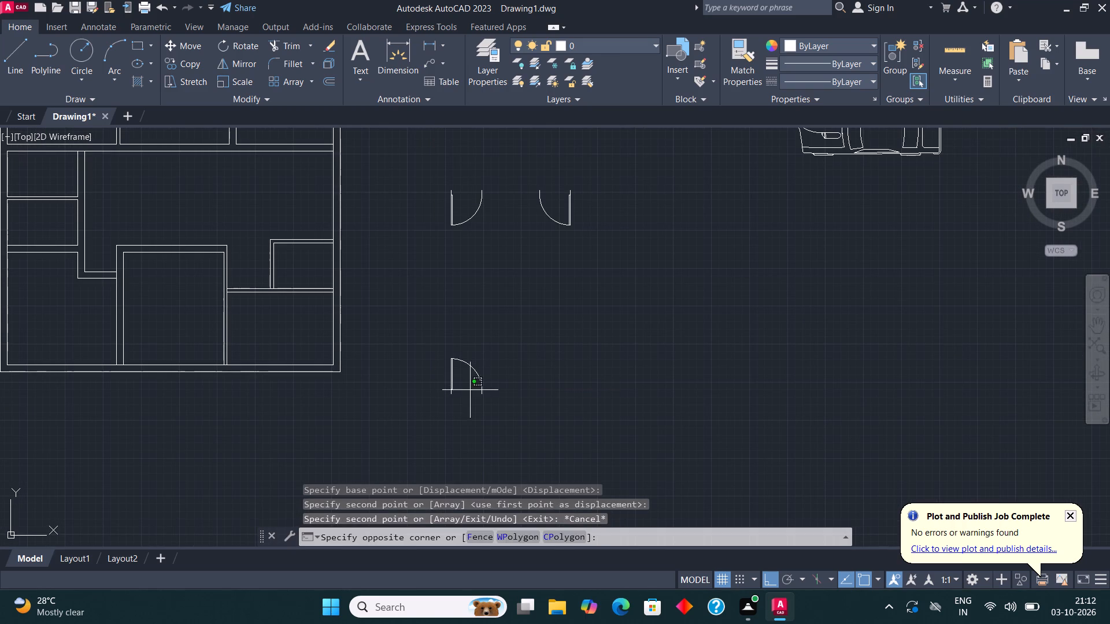
left_click(431, 356)
left_click(247, 40)
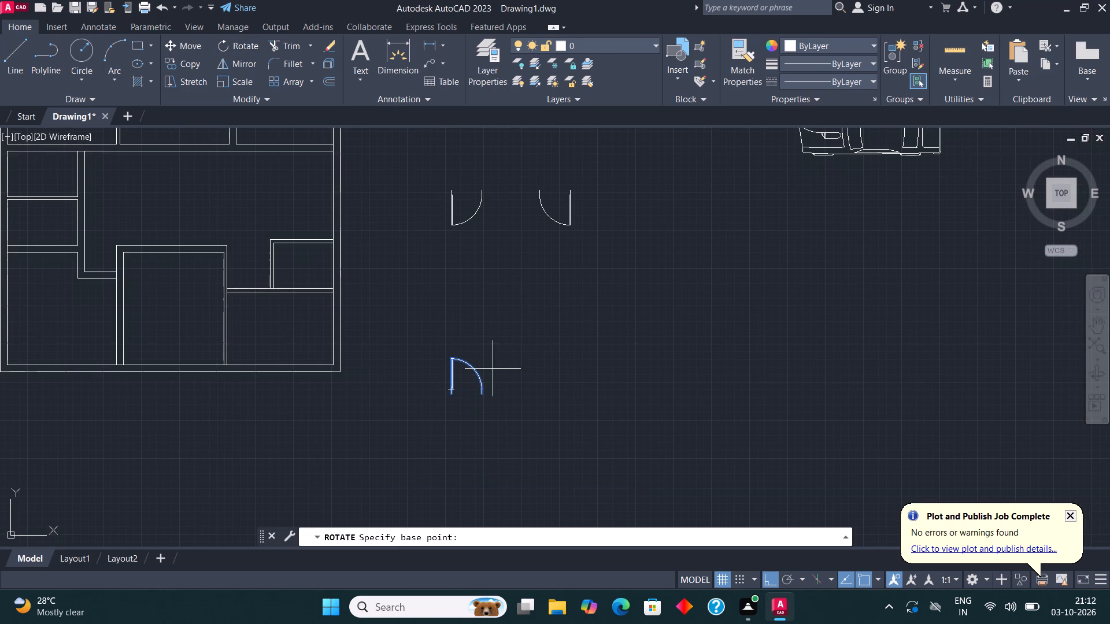
left_click(494, 369)
left_click(488, 332)
Mirror the rotated door about a horizontal line above it, keeping the original.
left_click(504, 398)
left_click(491, 371)
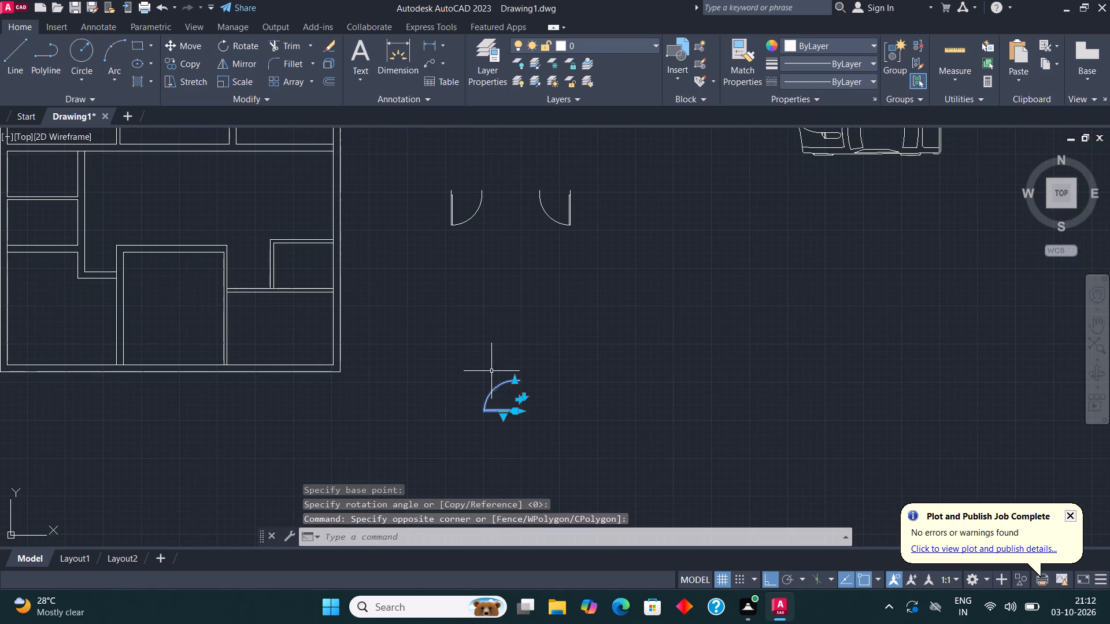
left_click(240, 62)
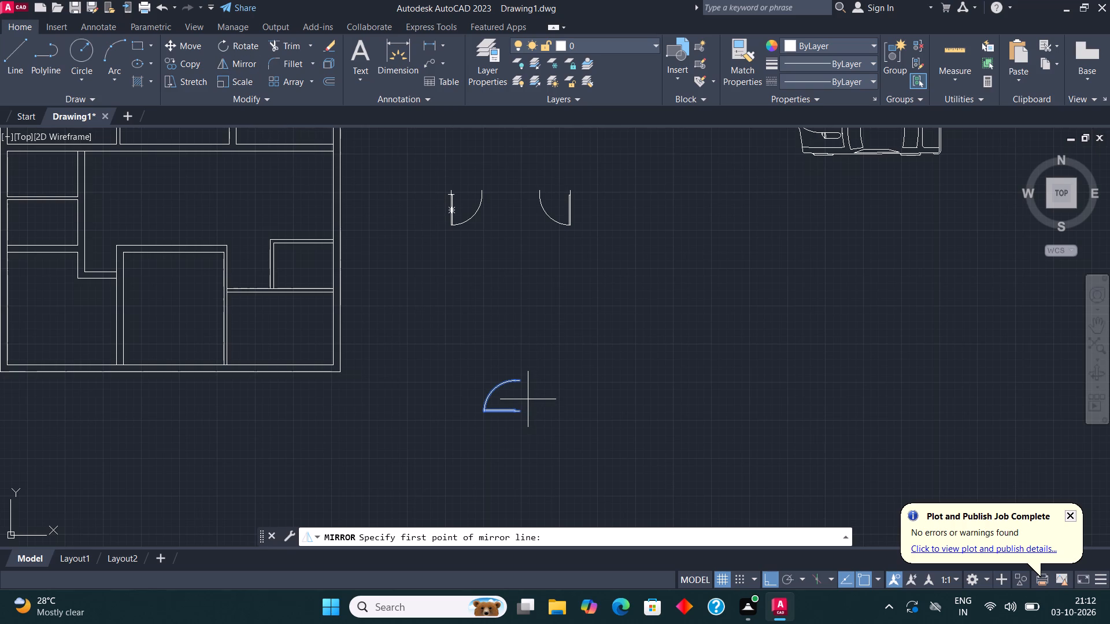
left_click(509, 347)
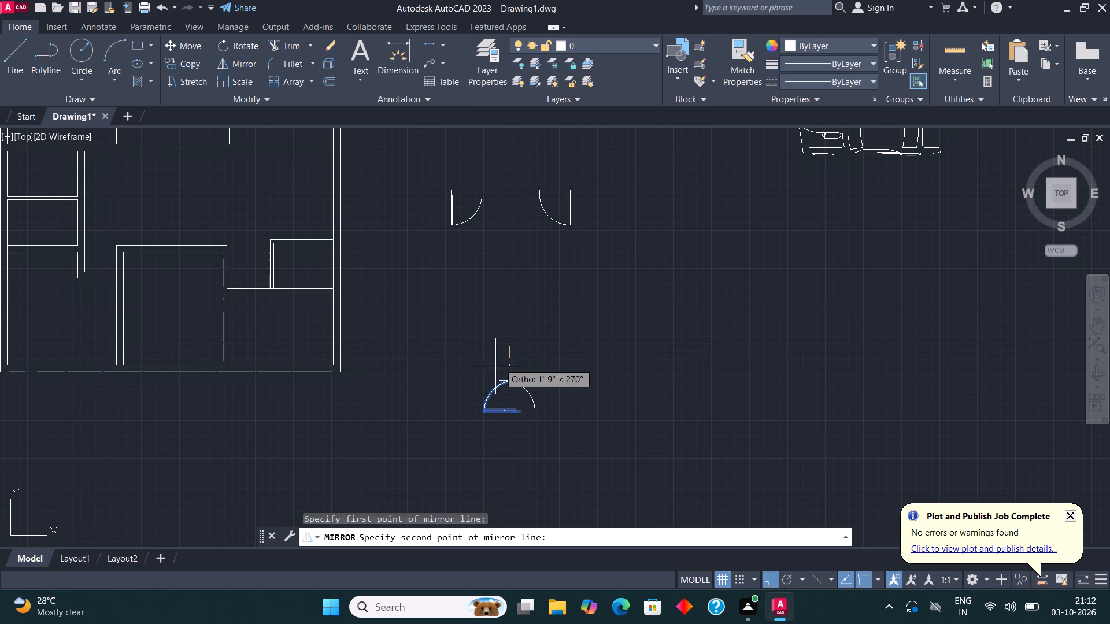
left_click(467, 384)
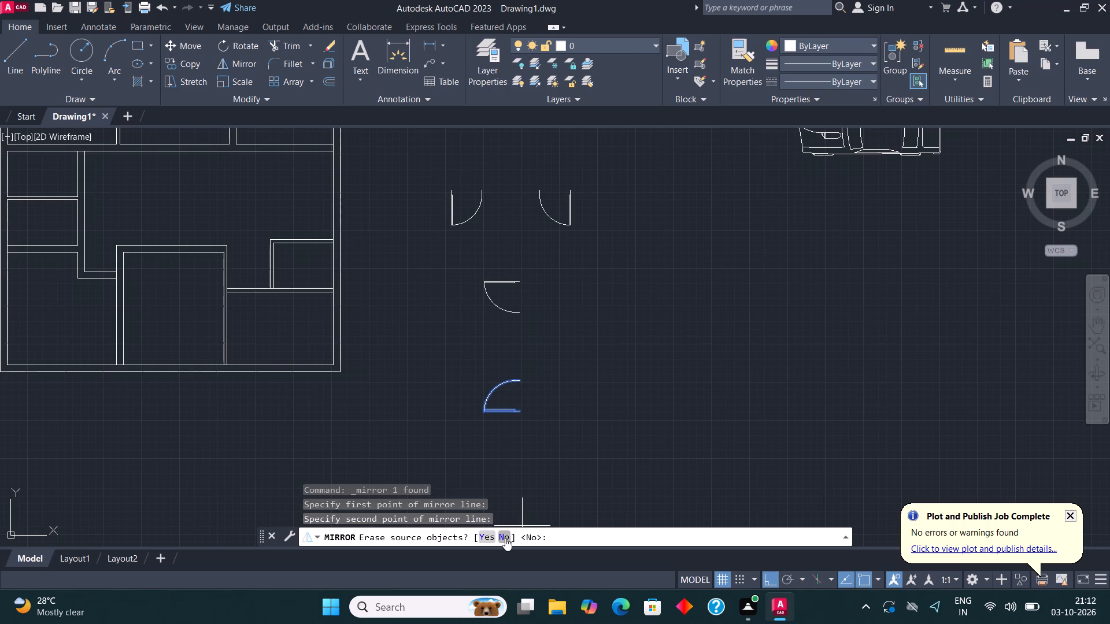
left_click(502, 533)
Mirror the two horizontal-leaf doors about a vertical line to their right, keeping the originals.
left_click(529, 431)
left_click(499, 277)
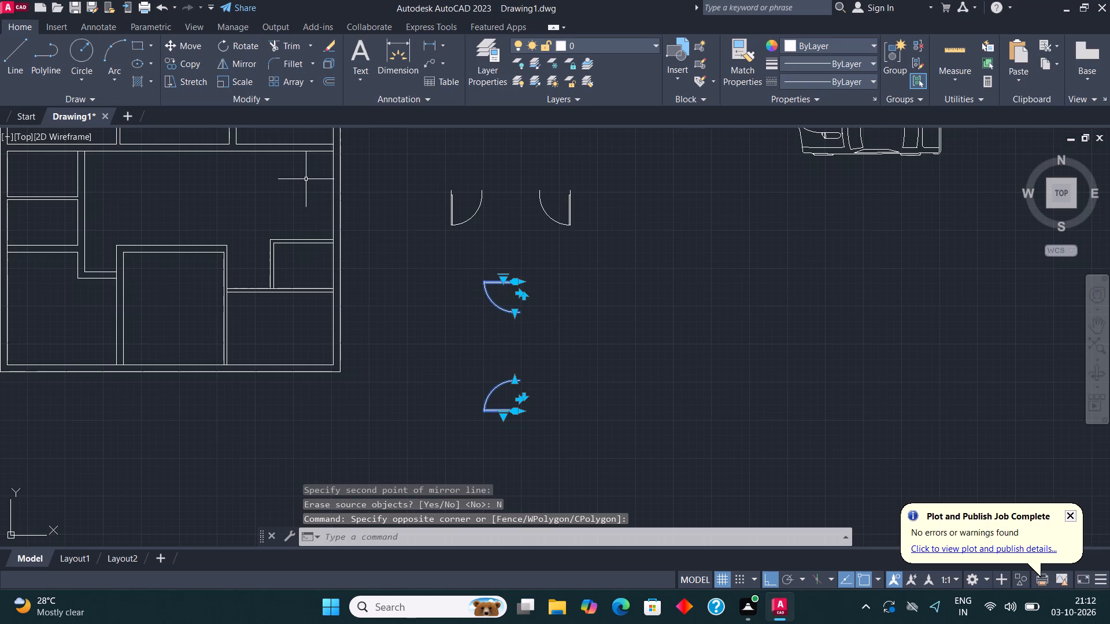
left_click(243, 63)
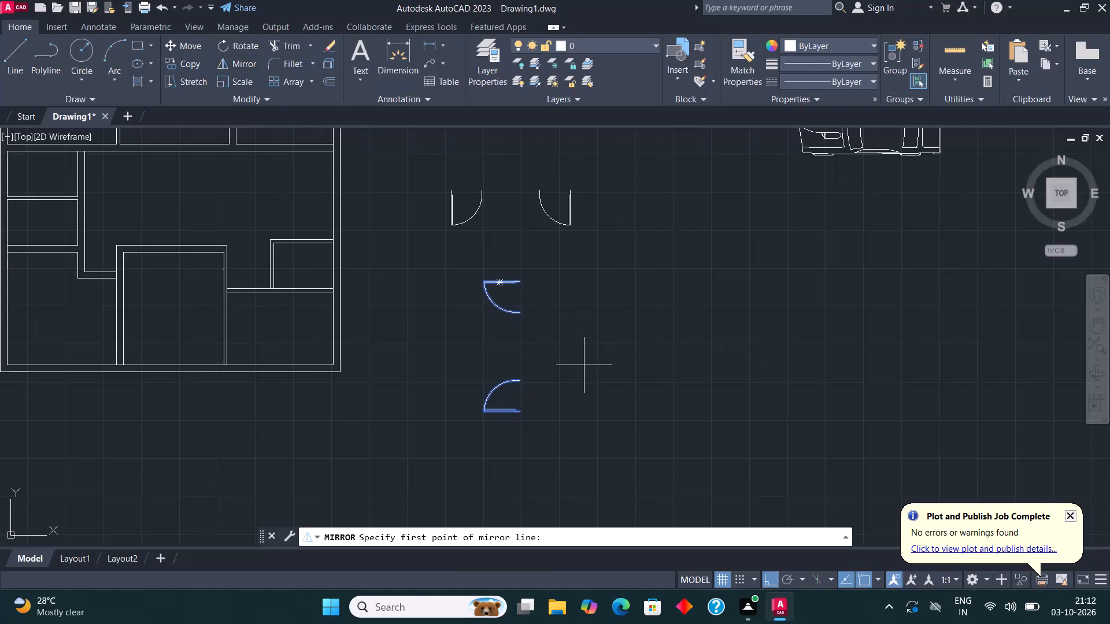
left_click(567, 352)
left_click(579, 400)
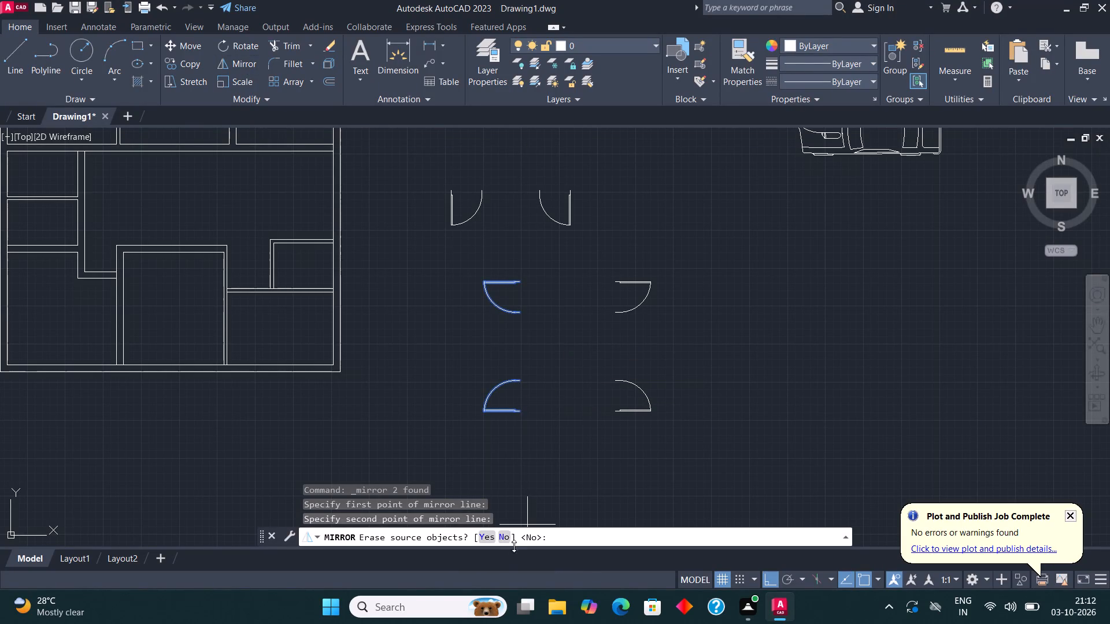
left_click(505, 538)
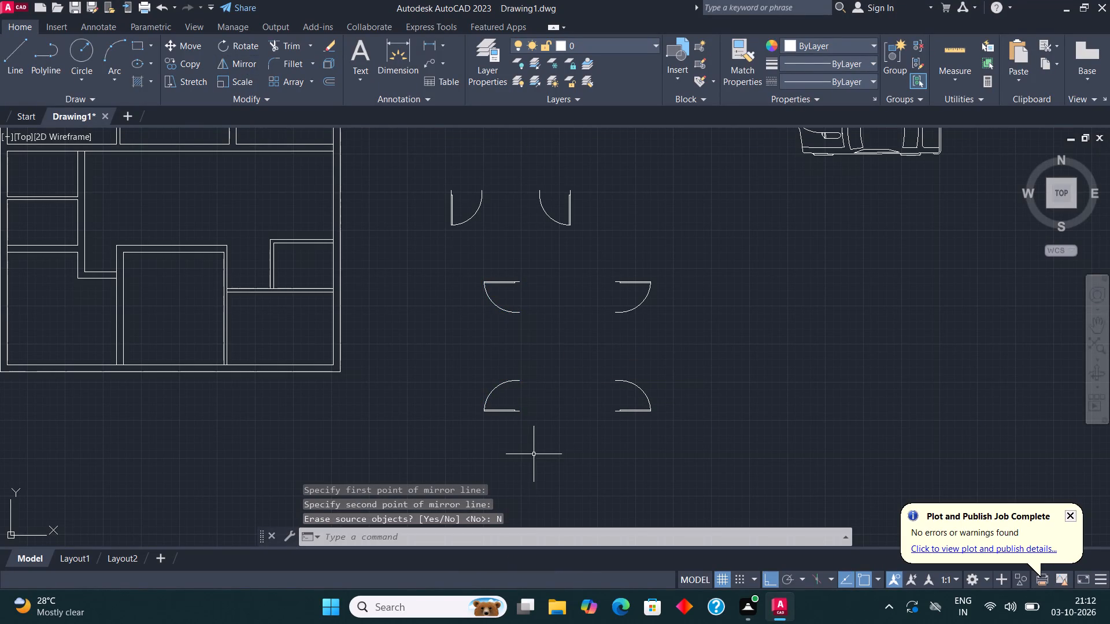
With Ortho off, copy the upper-right door of the set into the upper-left room's bottom wall, beside its lower-right corner.
scroll(600, 550, "down", 1)
scroll(721, 456, "down", 1)
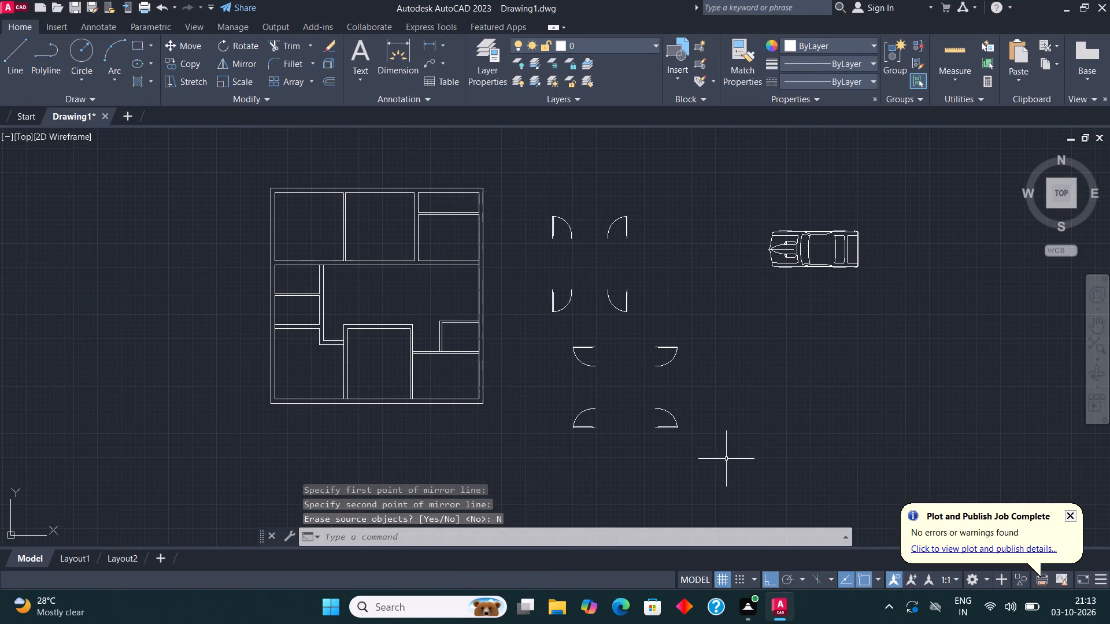
middle_click_drag(638, 302, 660, 357)
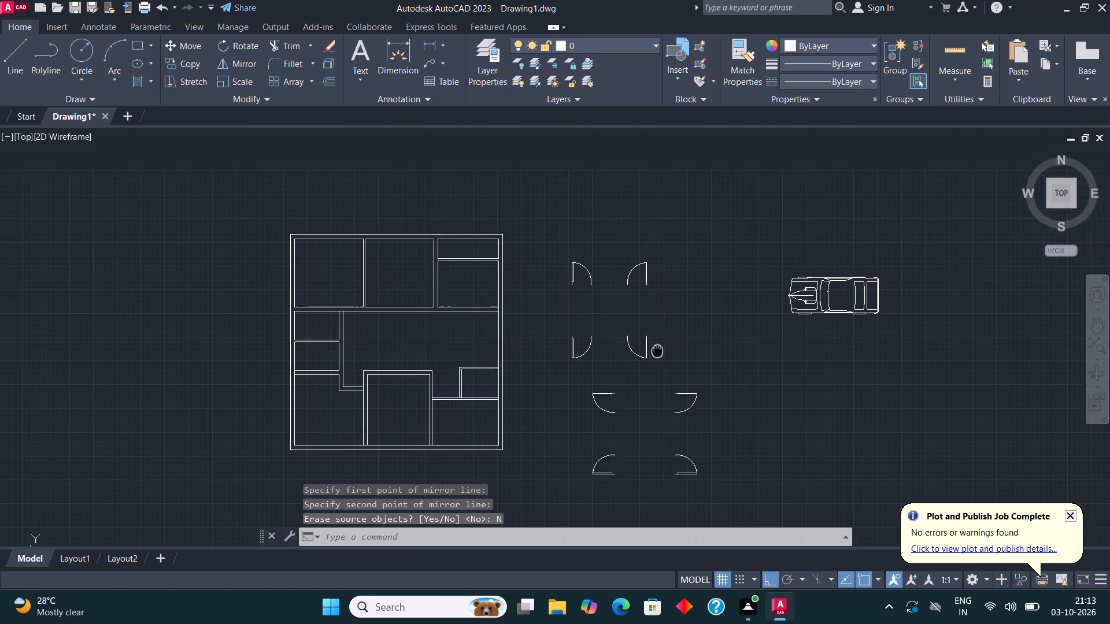
middle_click_drag(660, 357, 667, 383)
left_click(658, 313)
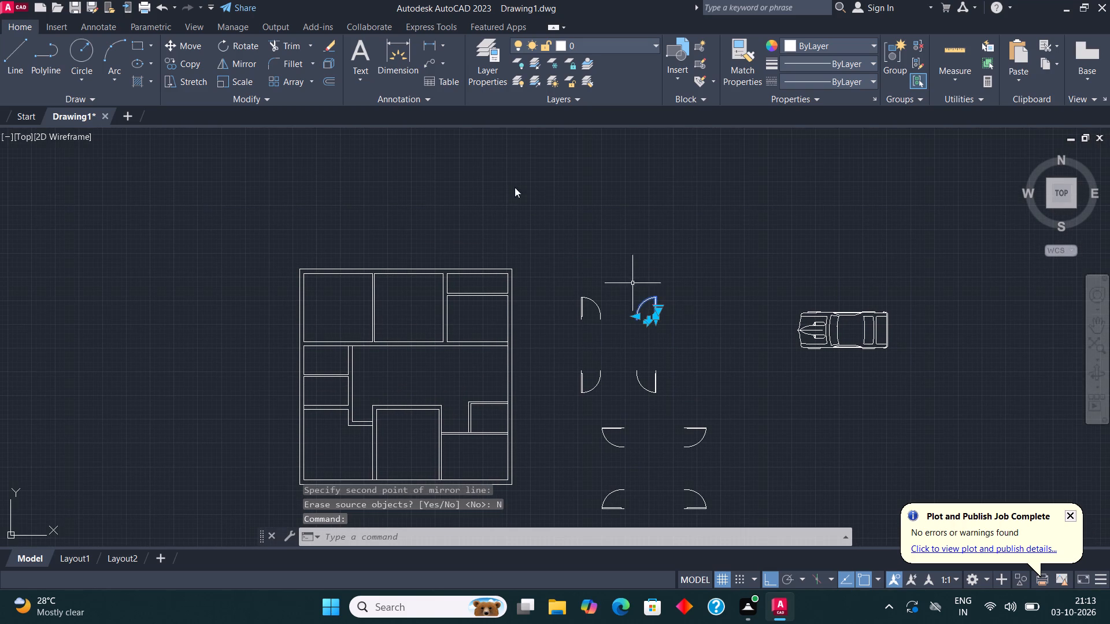
left_click(187, 62)
scroll(666, 322, "up", 2)
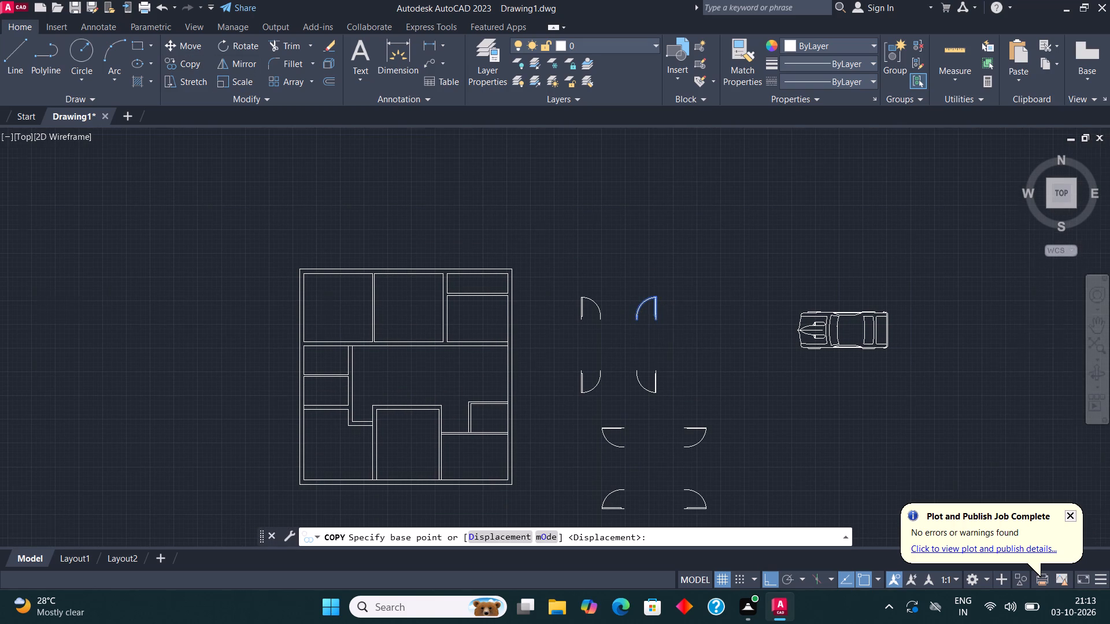
scroll(666, 322, "up", 1)
left_click(623, 308)
scroll(709, 341, "down", 2)
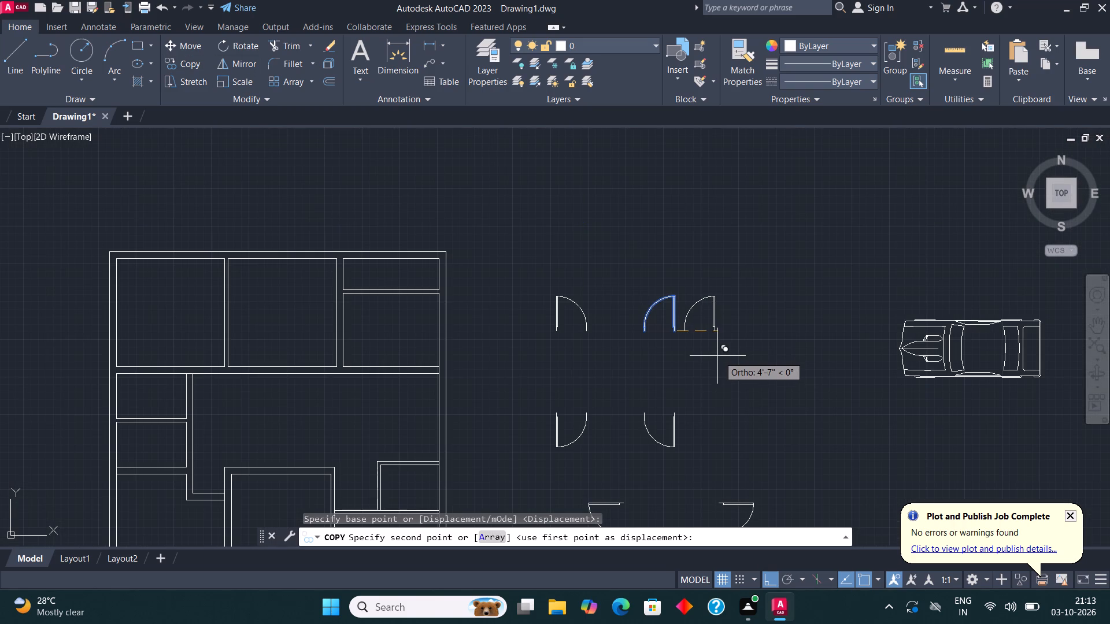
key("F8")
scroll(727, 368, "down", 2)
scroll(551, 364, "up", 3)
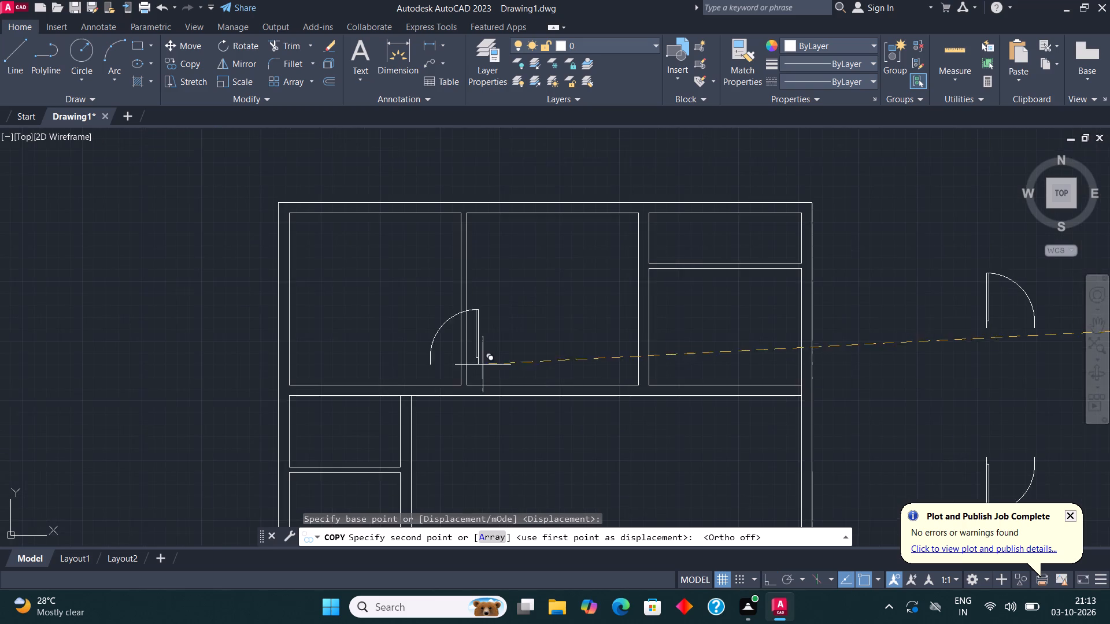
scroll(451, 391, "up", 2)
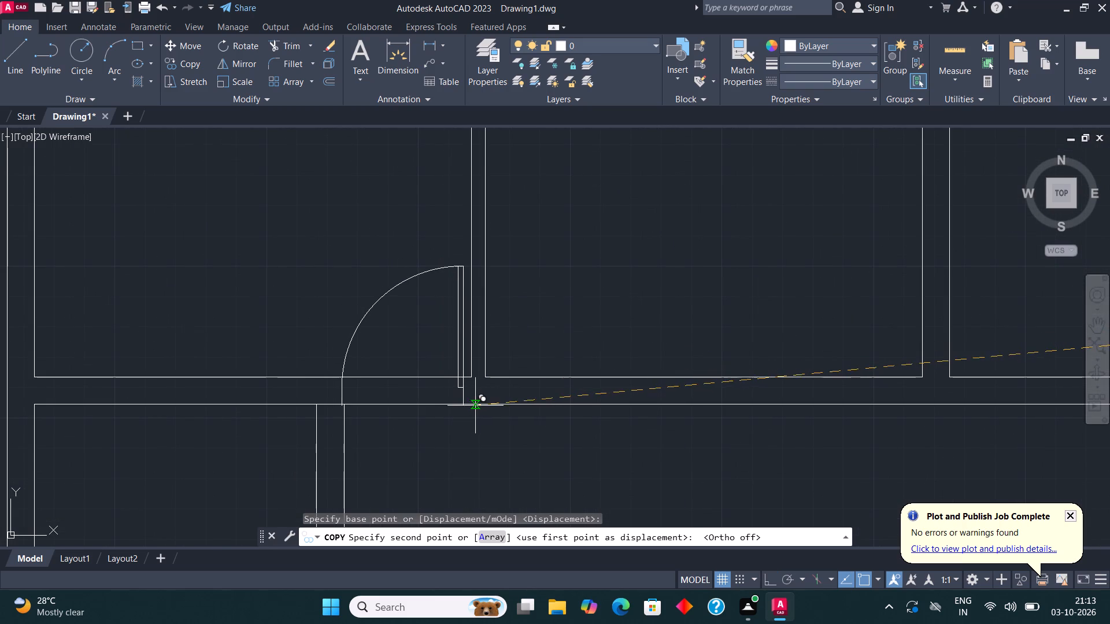
left_click(483, 408)
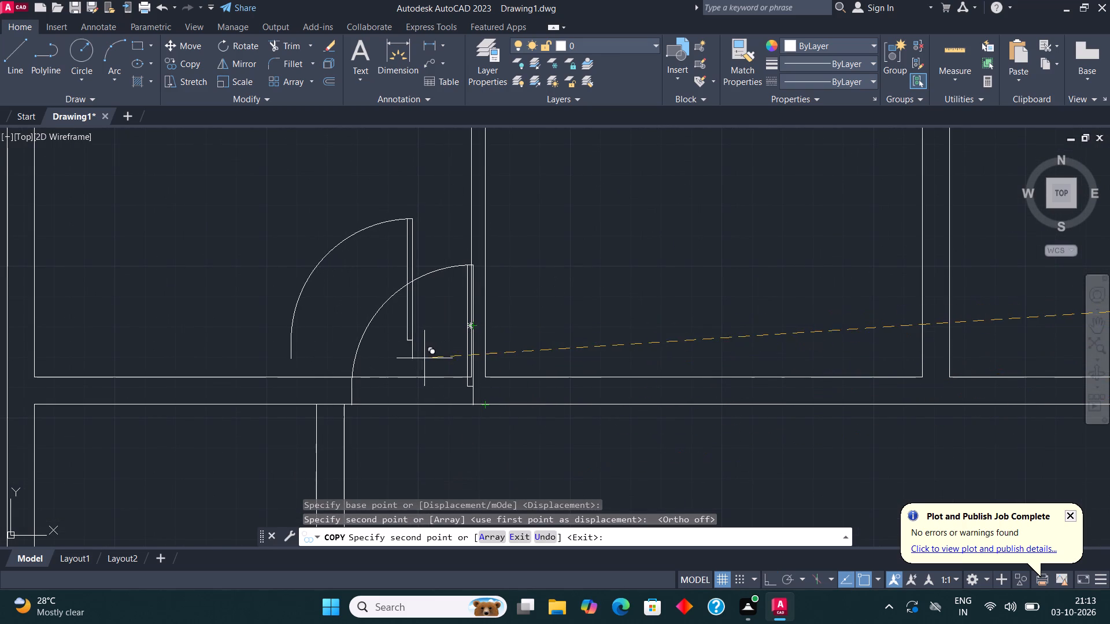
scroll(417, 369, "down", 2)
key("Escape")
Copy the upper-left door of the set into the upper-middle room's bottom wall, near its lower-left corner.
middle_click_drag(568, 328, 423, 314)
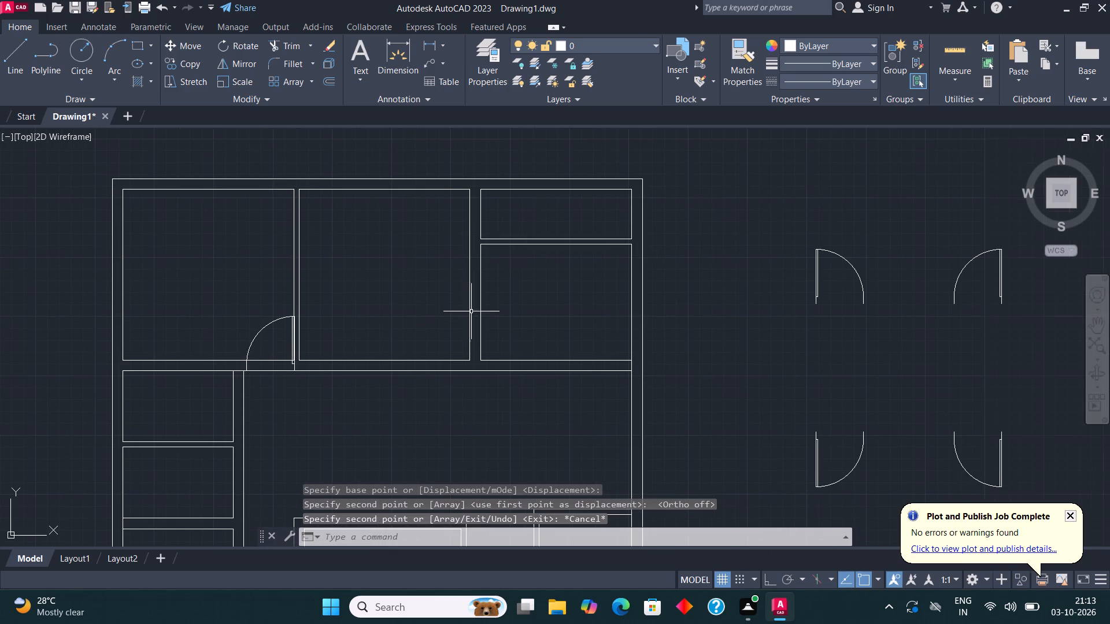
left_click(813, 280)
left_click(808, 307)
left_click(864, 296)
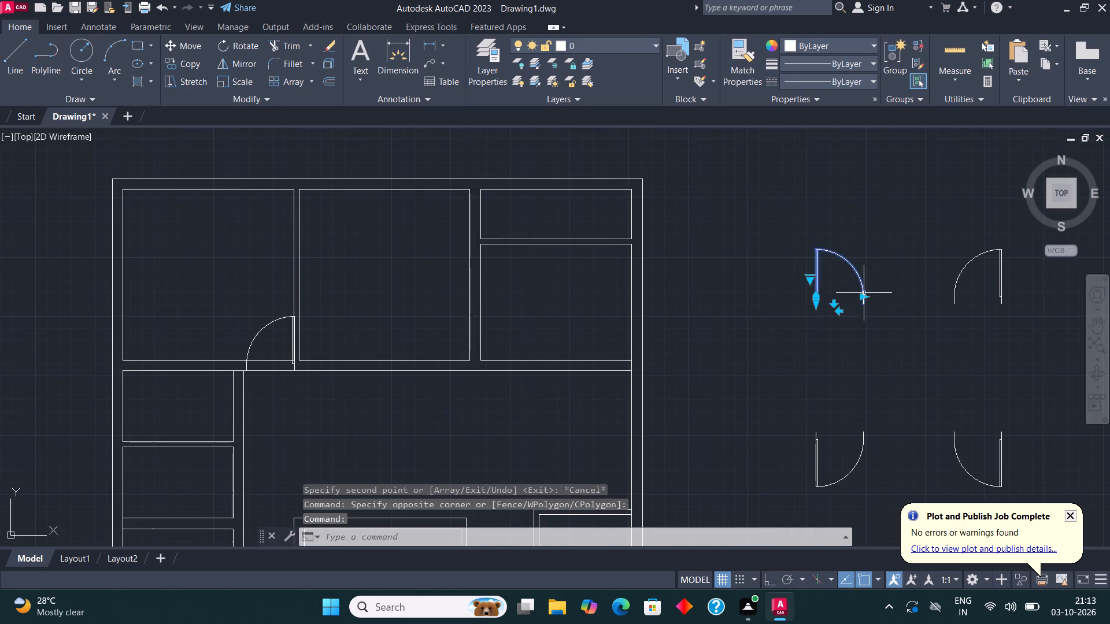
left_click(196, 58)
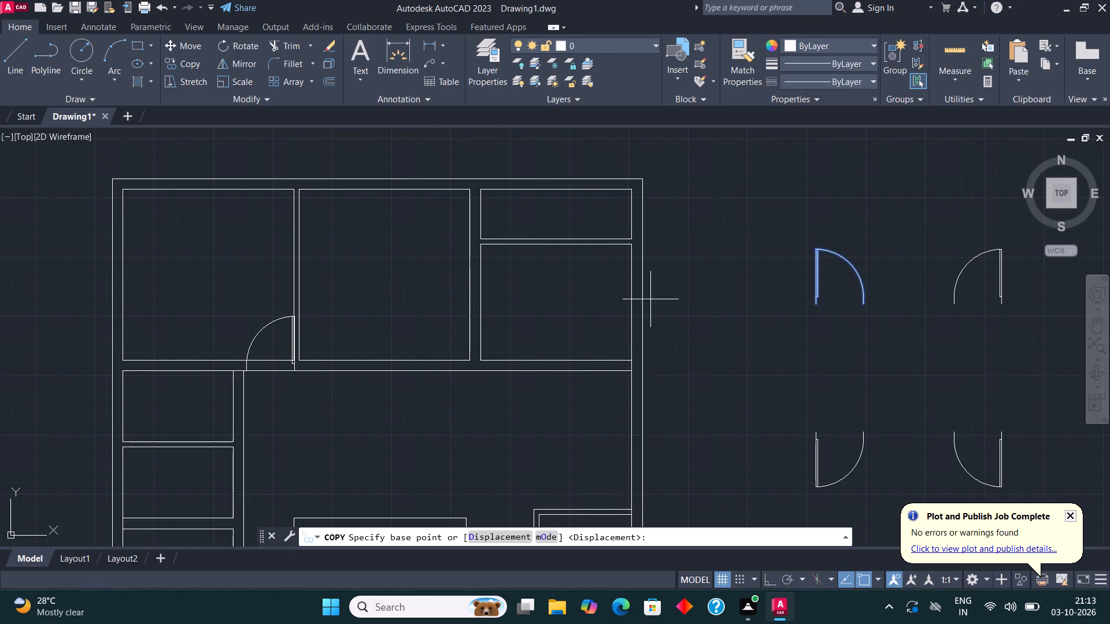
left_click(819, 305)
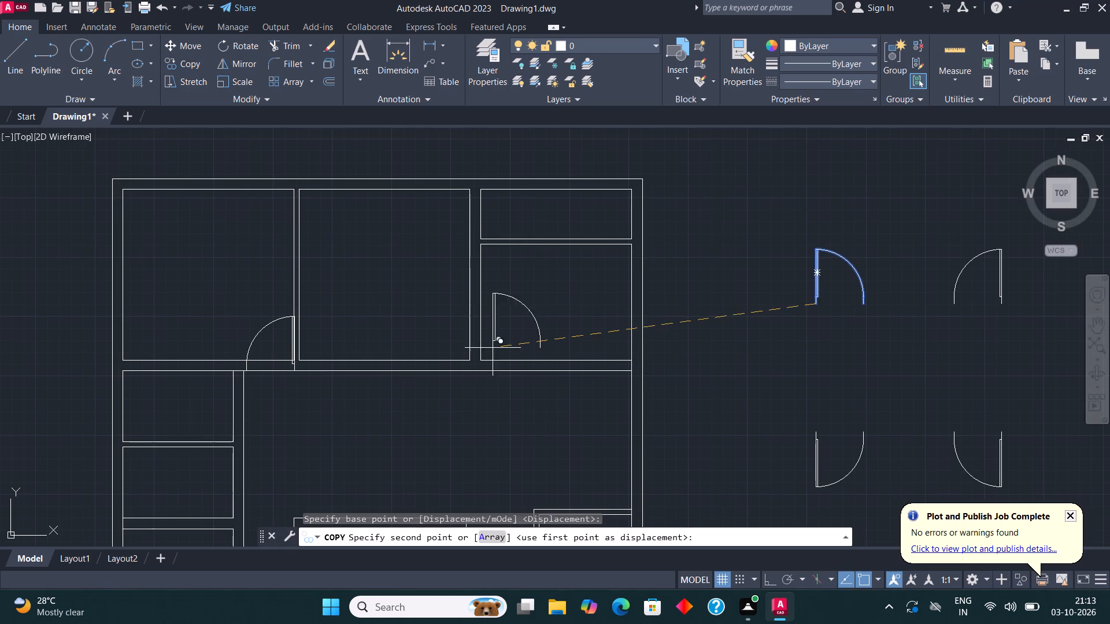
scroll(319, 355, "up", 3)
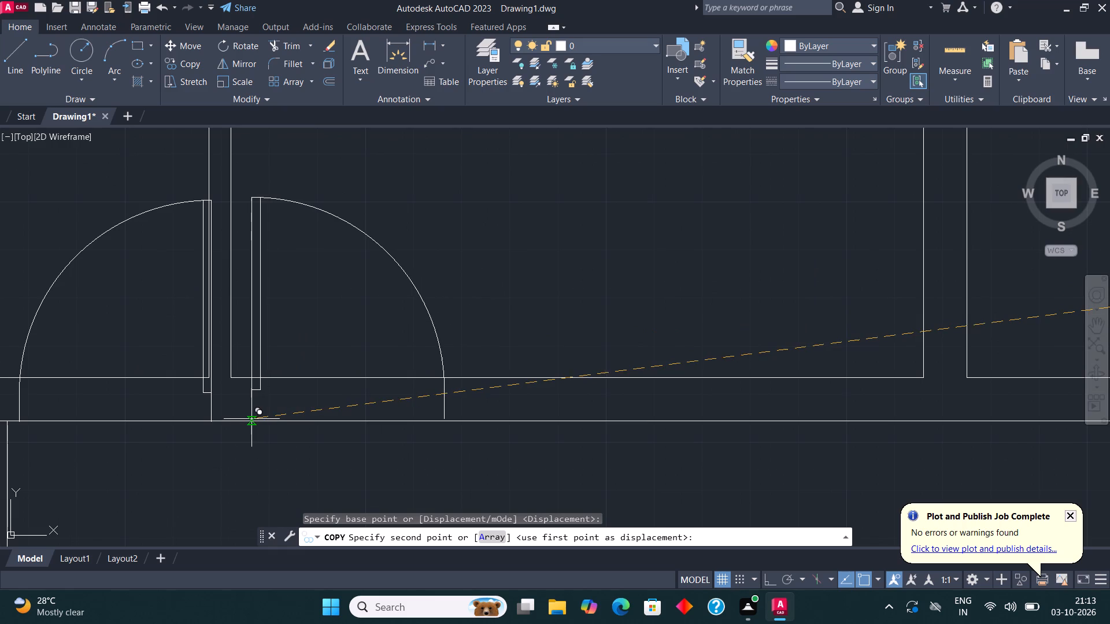
left_click(251, 418)
scroll(377, 384, "down", 2)
key("Escape")
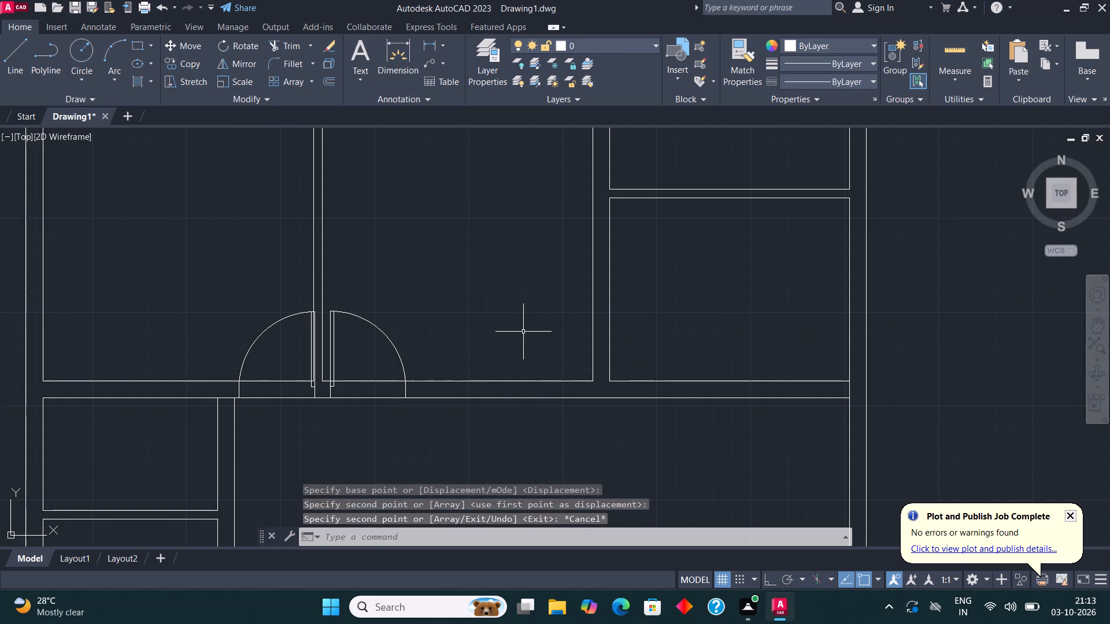
Copy the downward-swinging door with its leaf on the left into the lower-right room's top wall, near its upper-left corner.
scroll(519, 337, "down", 1)
middle_click_drag(835, 304, 811, 289)
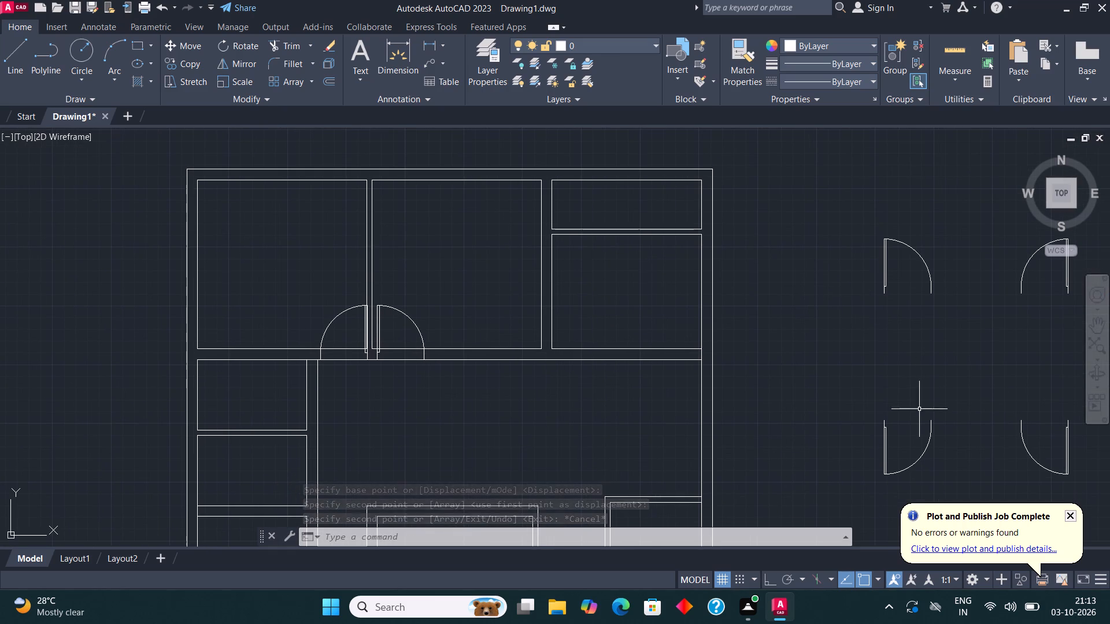
left_click(884, 448)
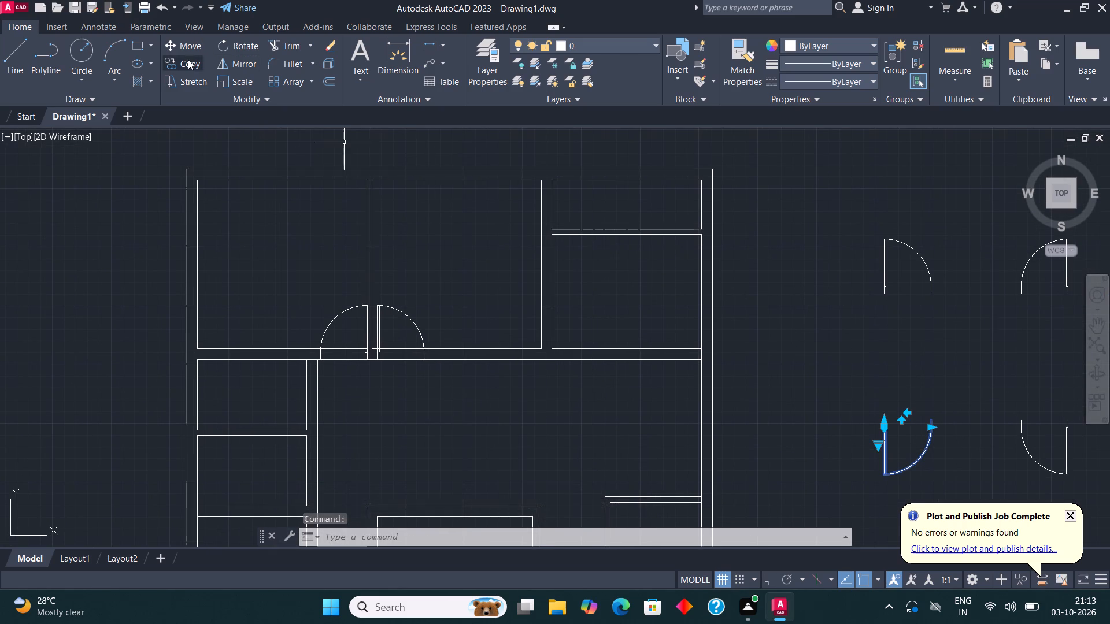
left_click(188, 60)
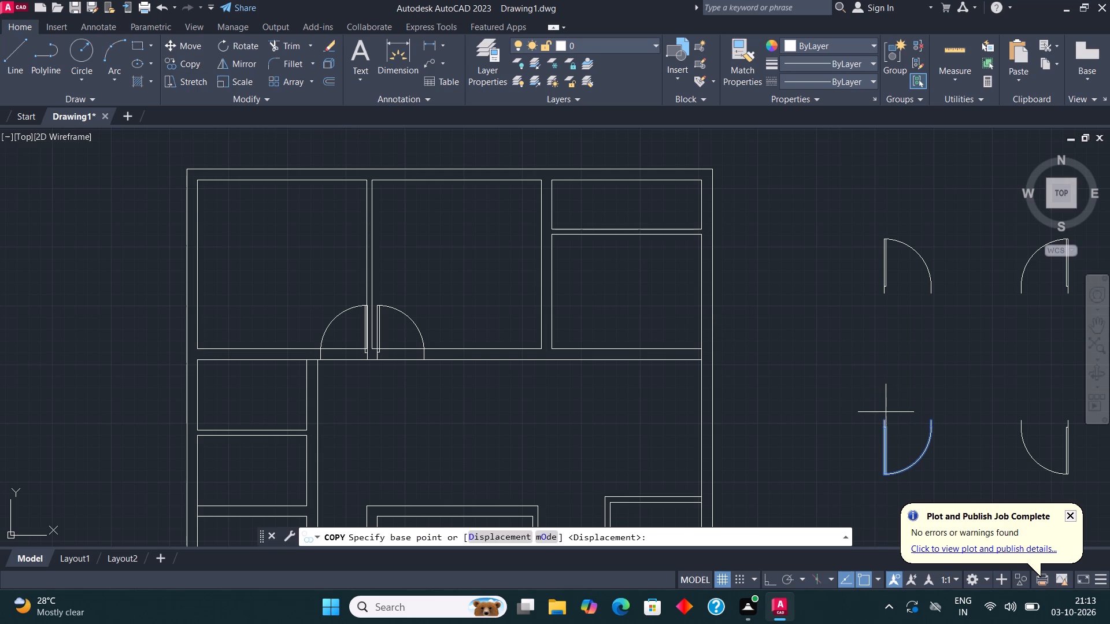
left_click(885, 415)
scroll(819, 216, "down", 2)
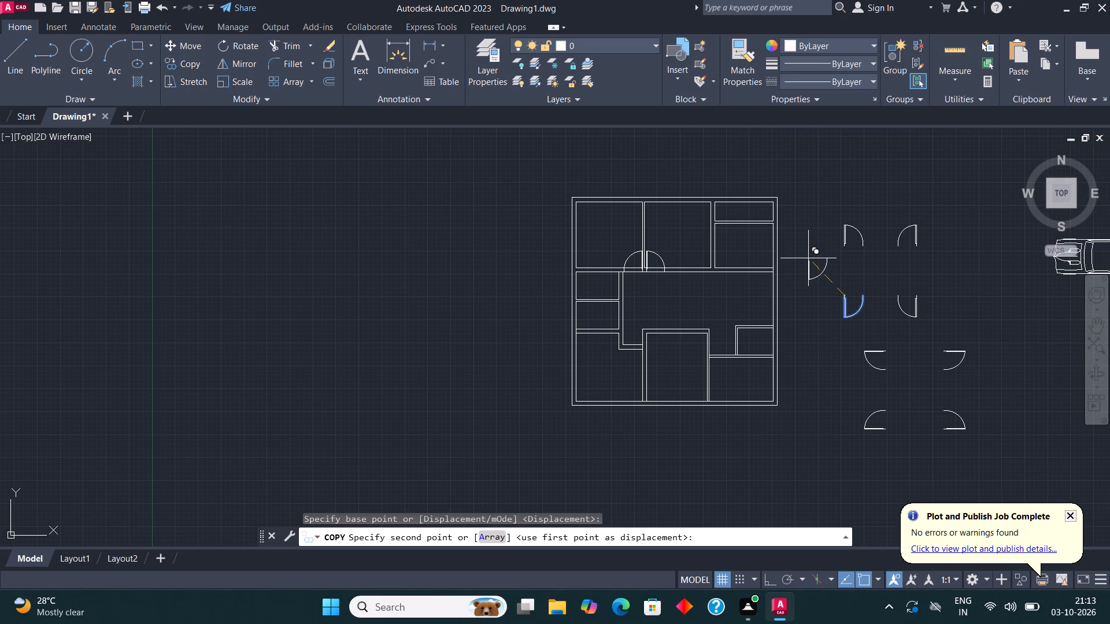
scroll(723, 355, "up", 3)
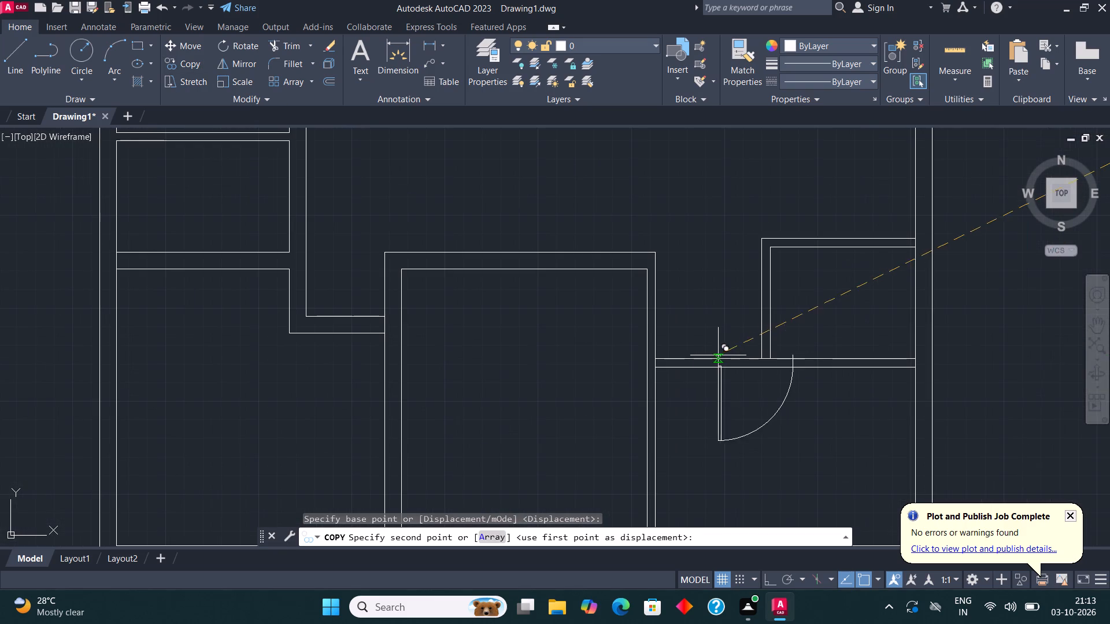
scroll(691, 358, "up", 2)
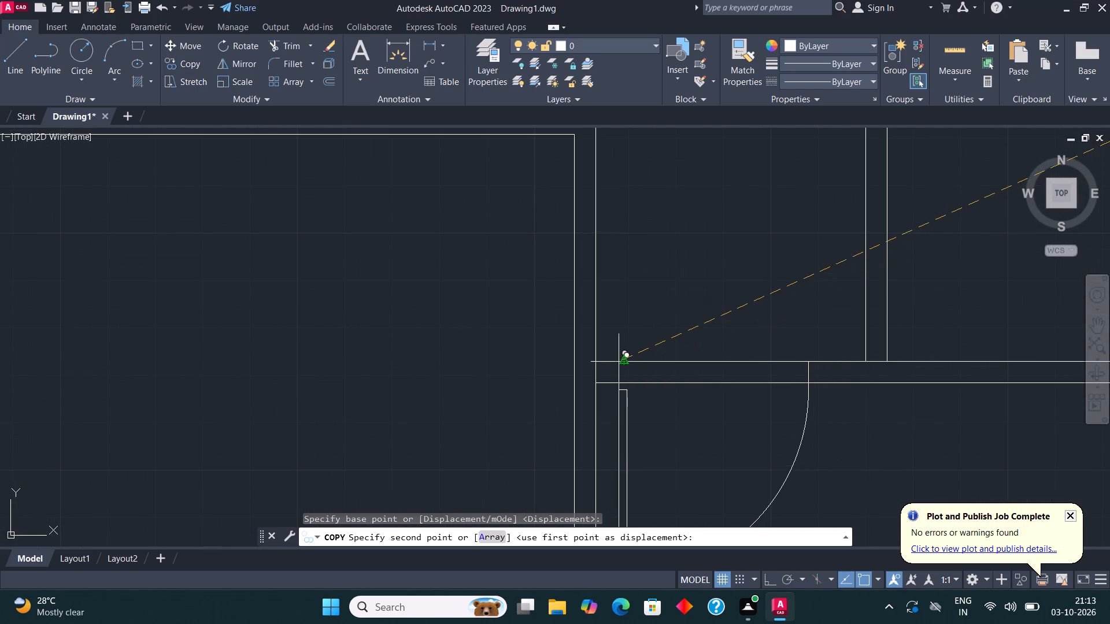
left_click(619, 362)
scroll(541, 270, "down", 2)
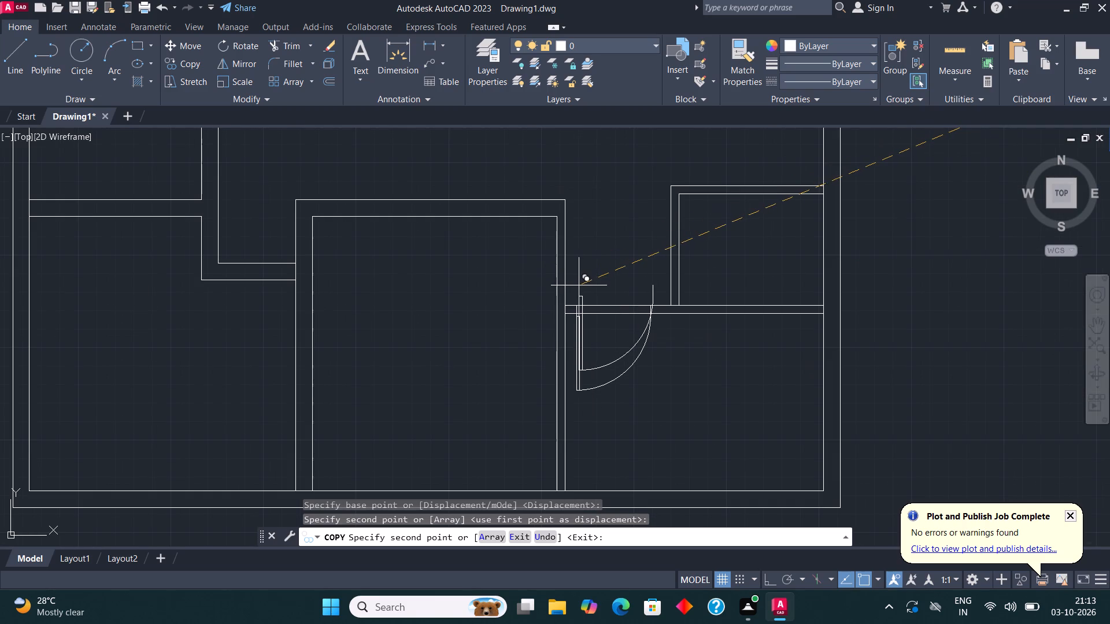
key("Escape")
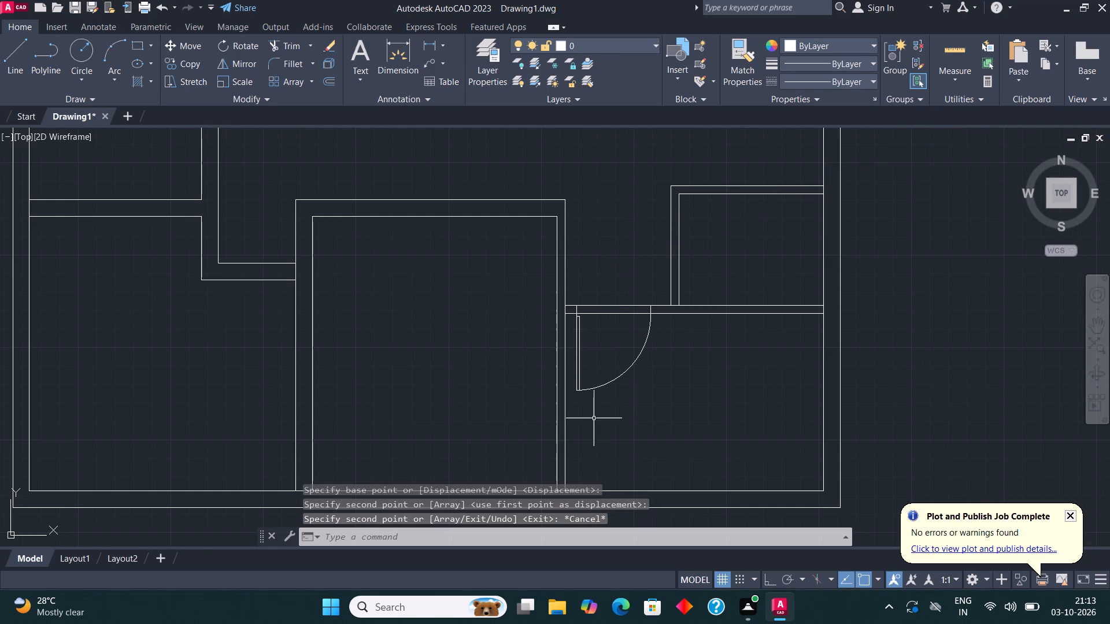
Copy the downward-swinging door with its horizontal leaf on the right side of the set into the small lower-right room's left wall, near its upper-left corner.
scroll(595, 411, "down", 2)
middle_click_drag(682, 313, 622, 348)
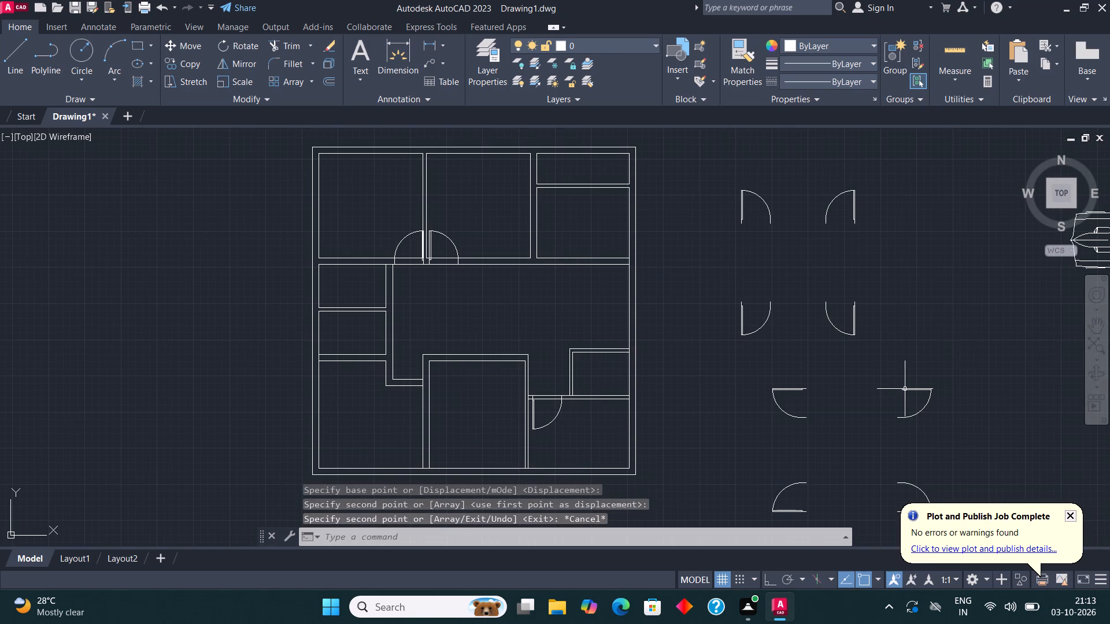
left_click(905, 389)
left_click(185, 58)
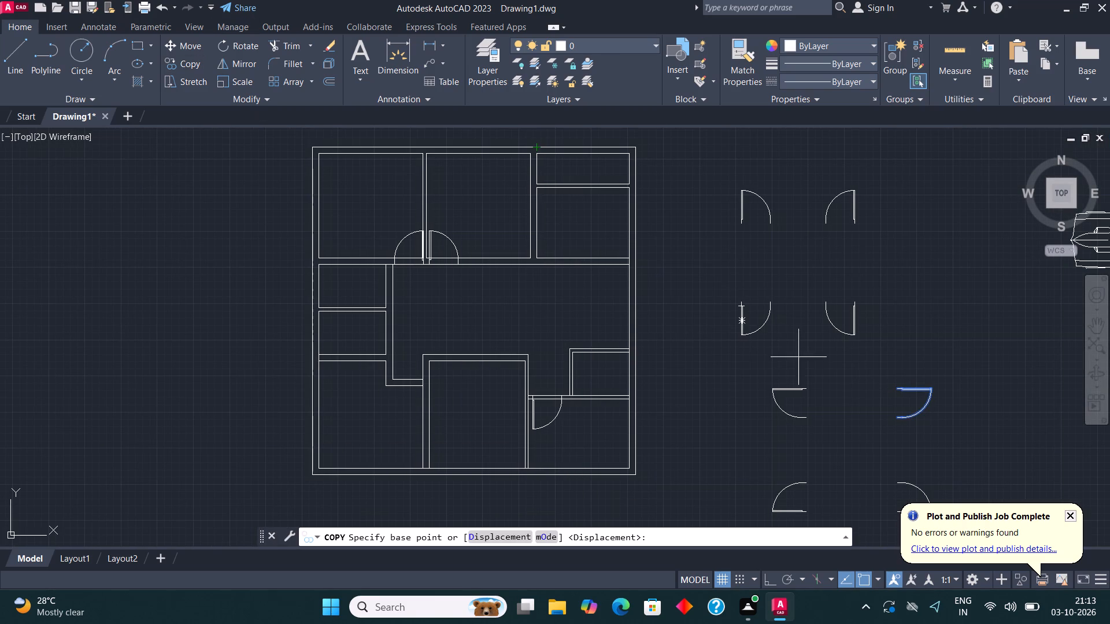
left_click(894, 386)
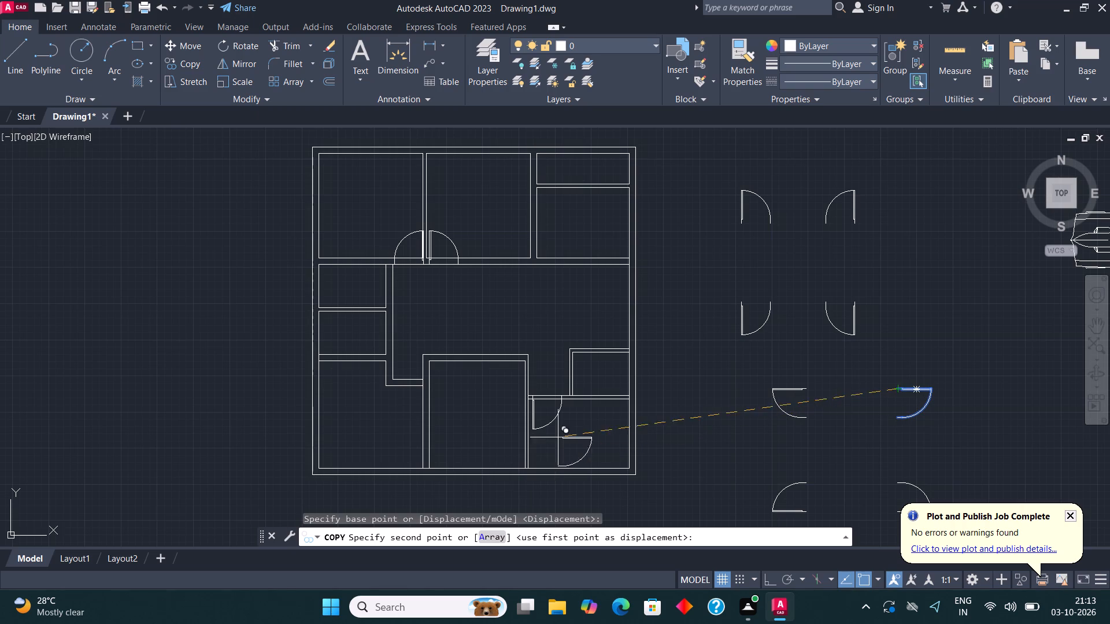
scroll(546, 367, "up", 3)
scroll(658, 340, "up", 2)
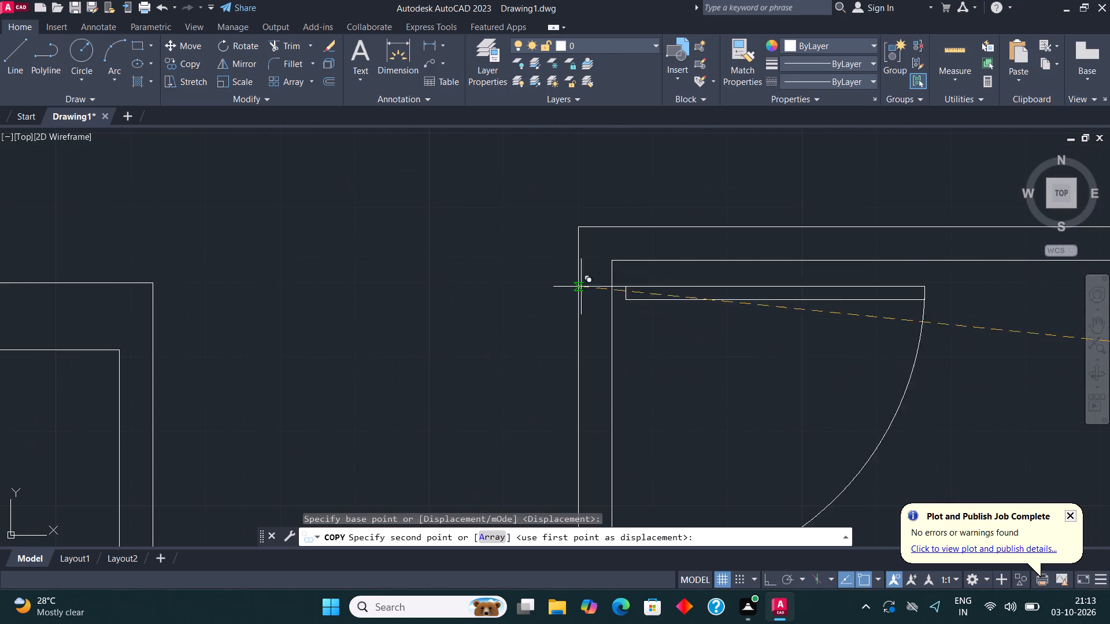
left_click(578, 278)
scroll(489, 244, "down", 2)
key("Escape")
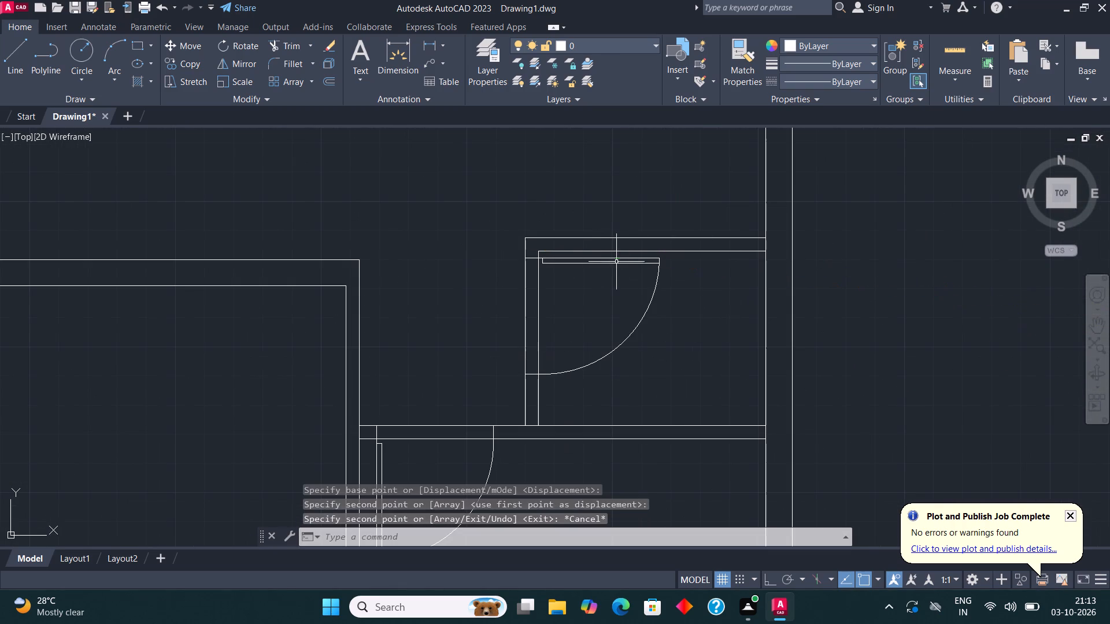
Scale down the small lower-right room's door freehand, using the leaf-side end of its opening on the wall as base point.
left_click(591, 257)
left_click(250, 76)
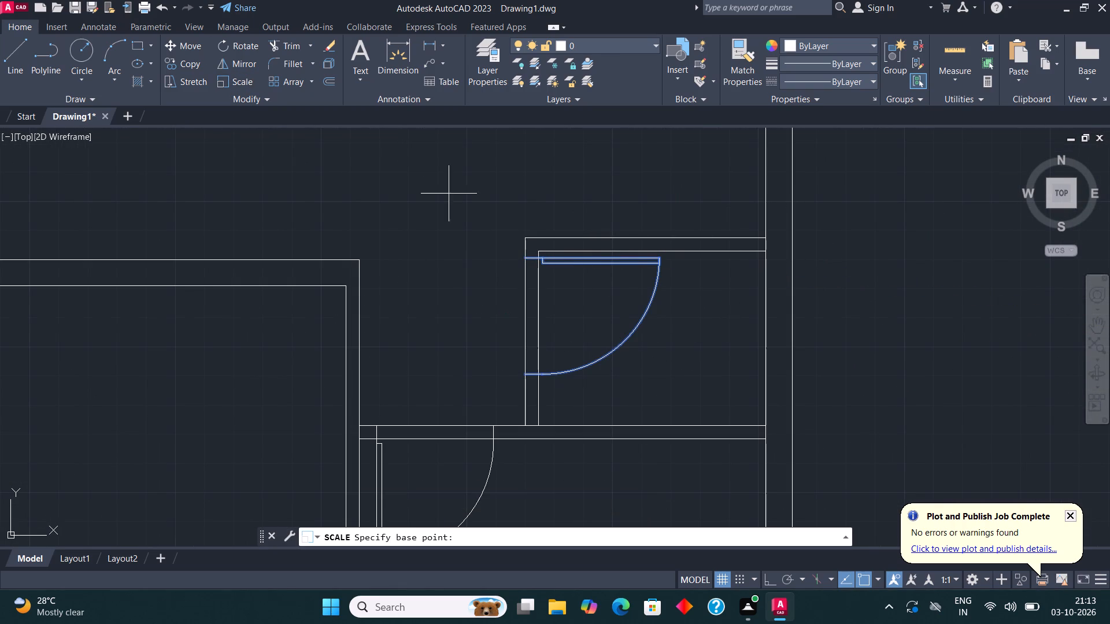
left_click(526, 259)
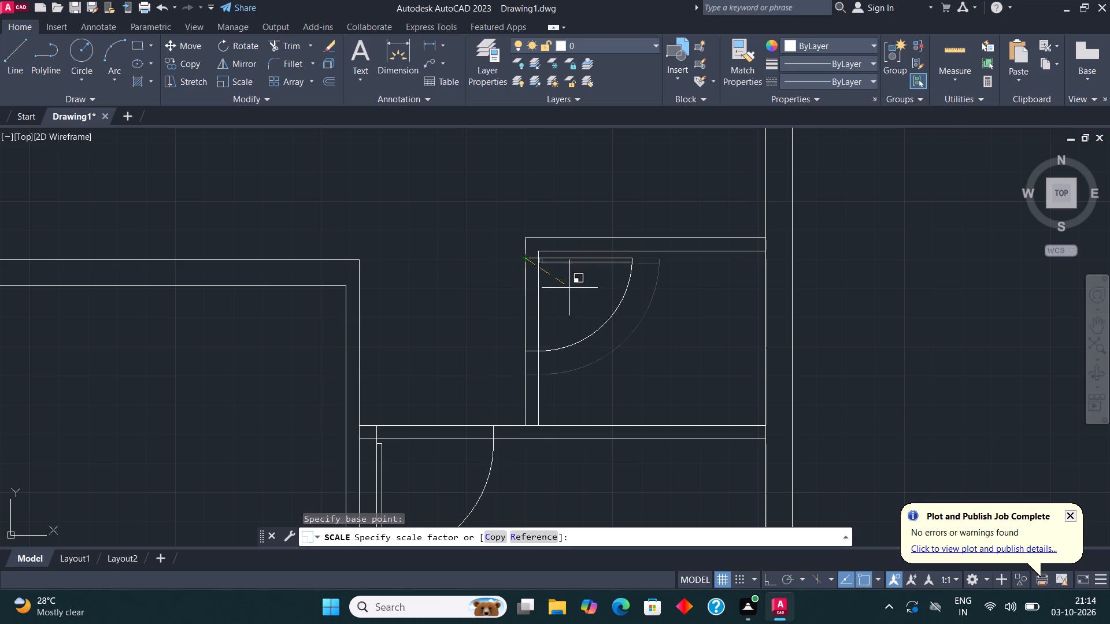
left_click(569, 288)
Copy the lower-right door of the set into the lower-middle room's left wall, just above its lower-left corner.
scroll(529, 218, "down", 2)
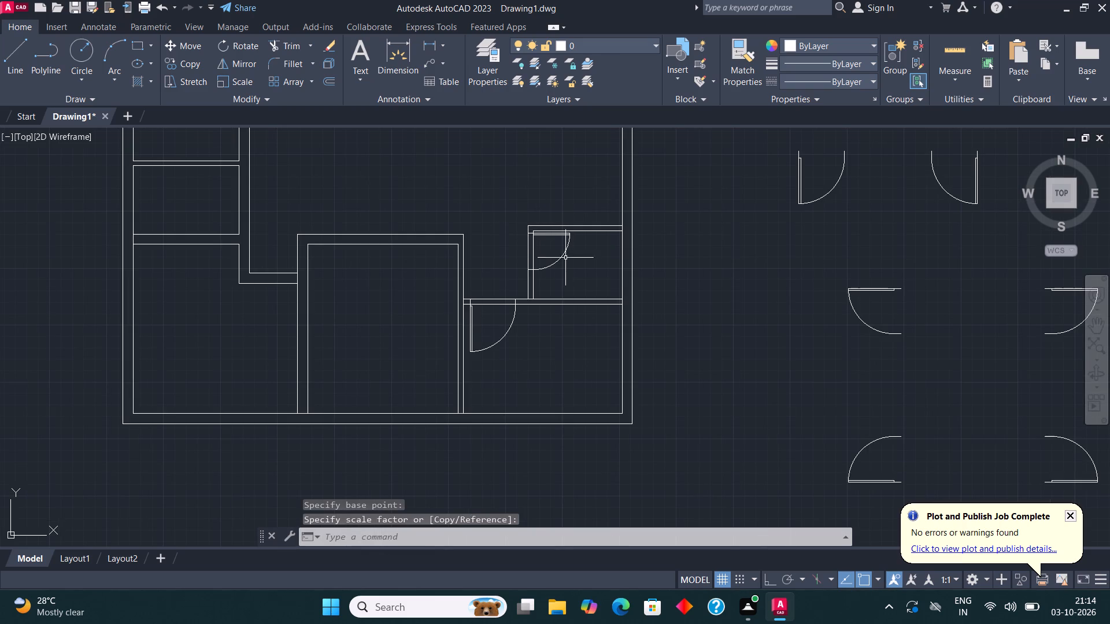
scroll(565, 258, "down", 1)
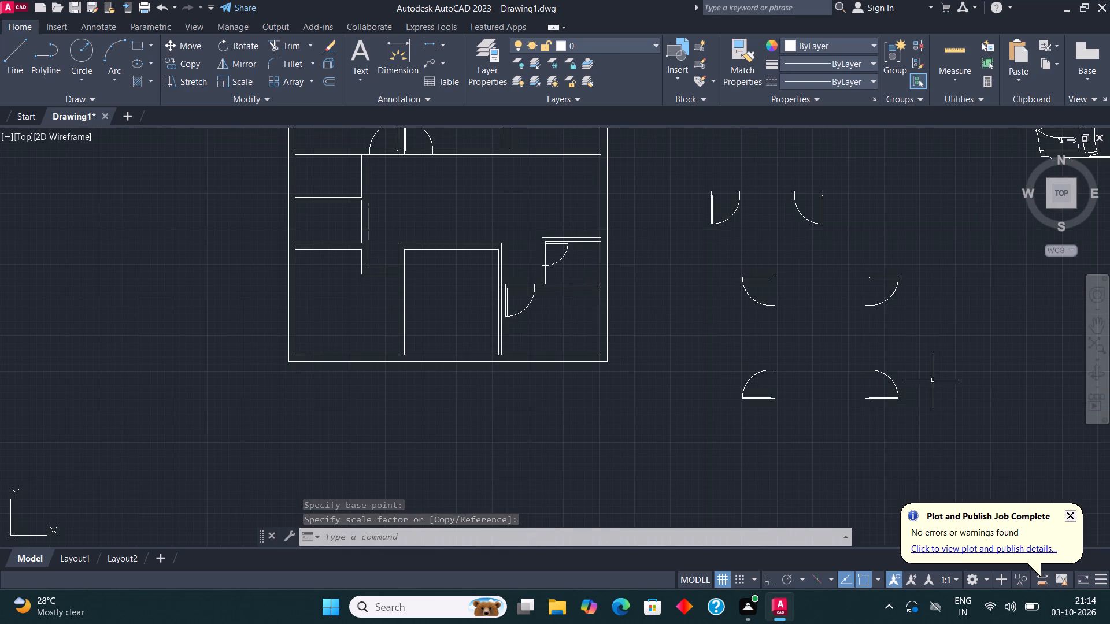
left_click(872, 396)
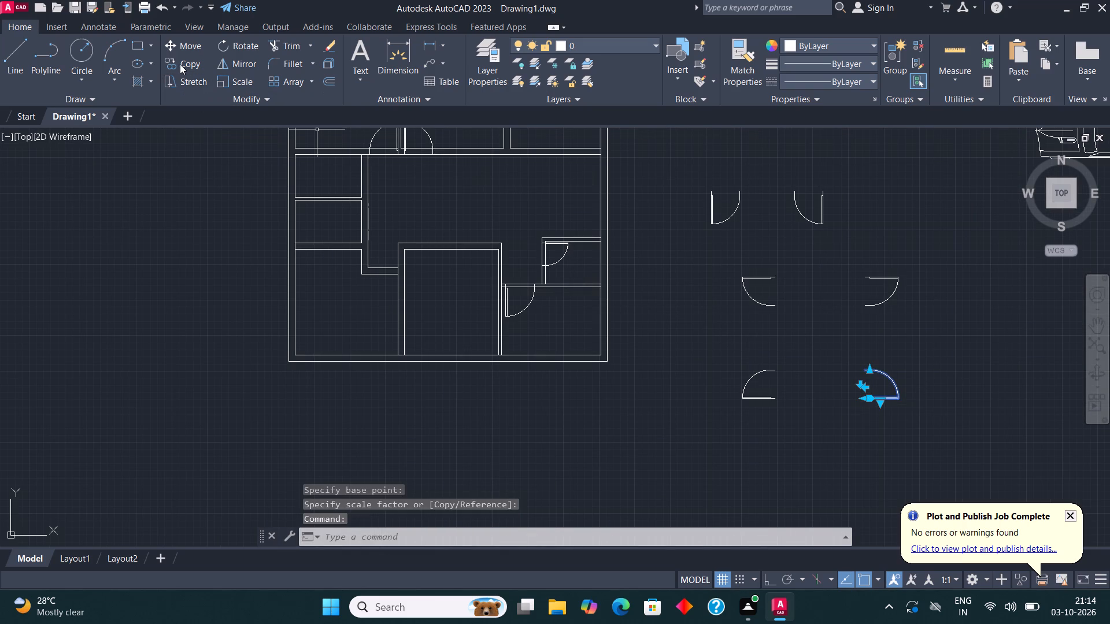
left_click(180, 64)
left_click(862, 399)
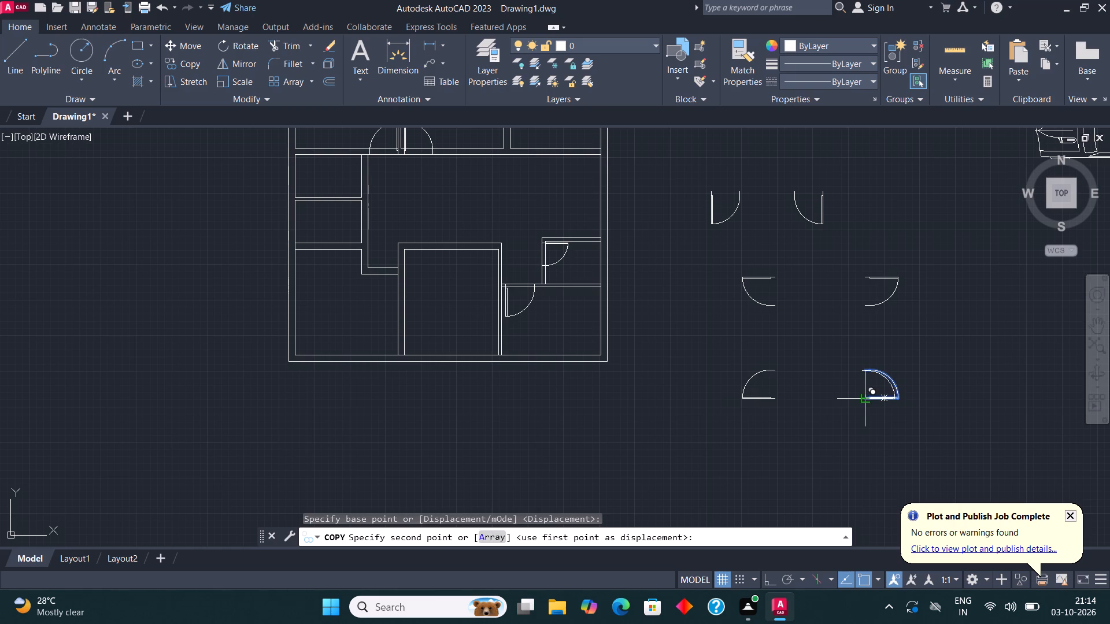
scroll(386, 323, "up", 4)
scroll(472, 388, "down", 1)
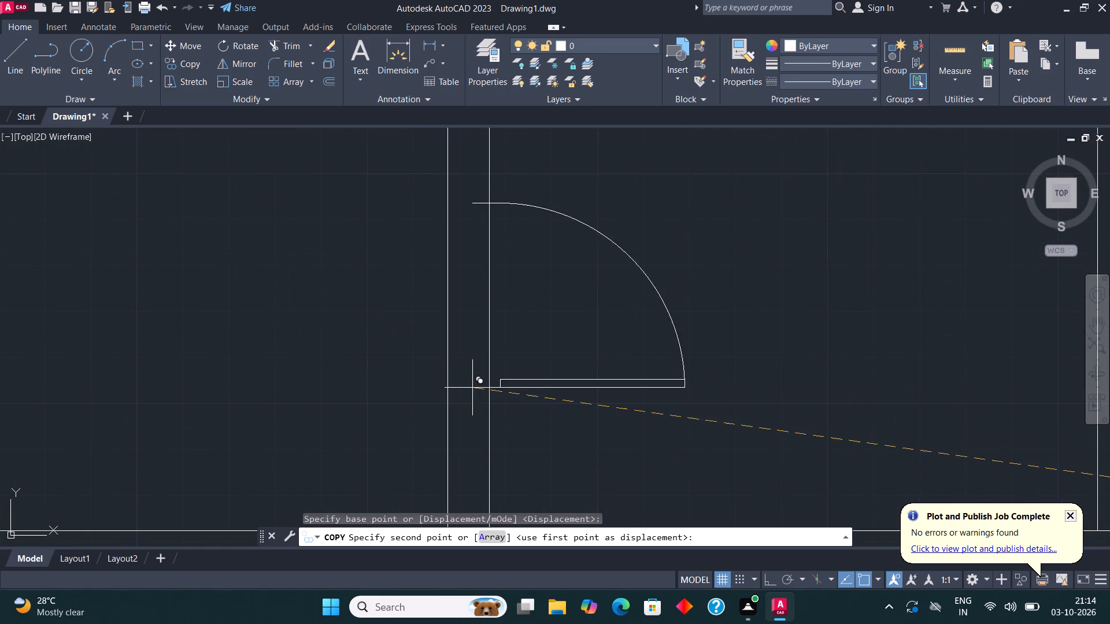
scroll(472, 388, "down", 1)
scroll(462, 438, "up", 1)
left_click(460, 432)
key("Escape")
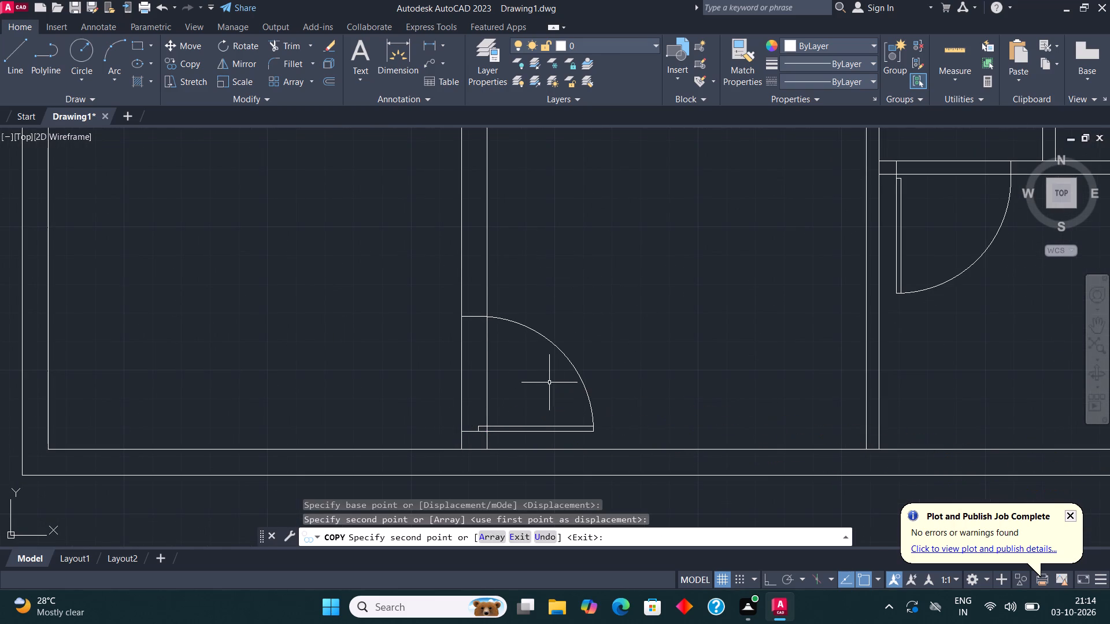
Scale down the lower-middle room's door slightly freehand, using the lower end of its opening on the wall as base point.
scroll(522, 383, "down", 3)
middle_click_drag(606, 366, 583, 373)
scroll(526, 370, "up", 2)
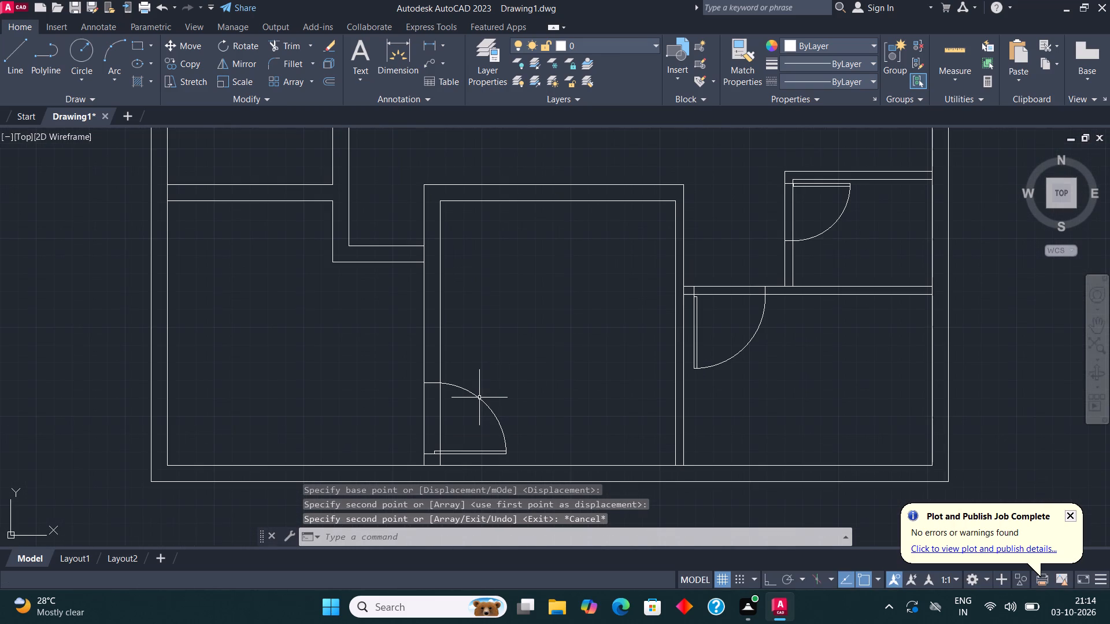
left_click(479, 399)
left_click(250, 79)
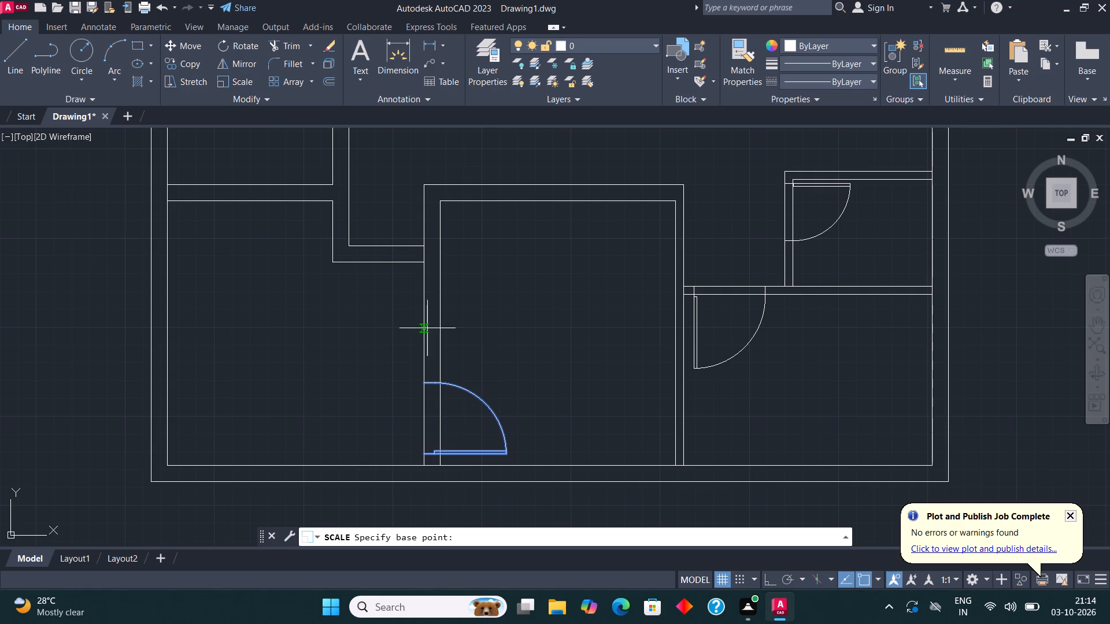
left_click(423, 454)
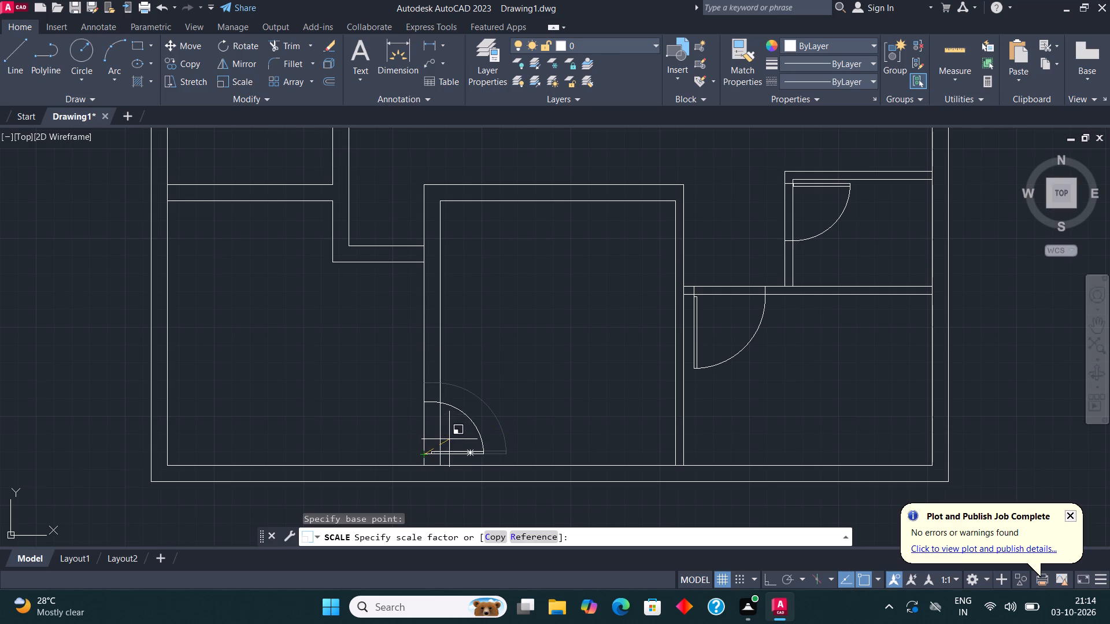
left_click(457, 436)
Copy the lower-left door of the set into the right wall of the lower of the two small left-side rooms, near its lower-right corner.
scroll(555, 350, "down", 2)
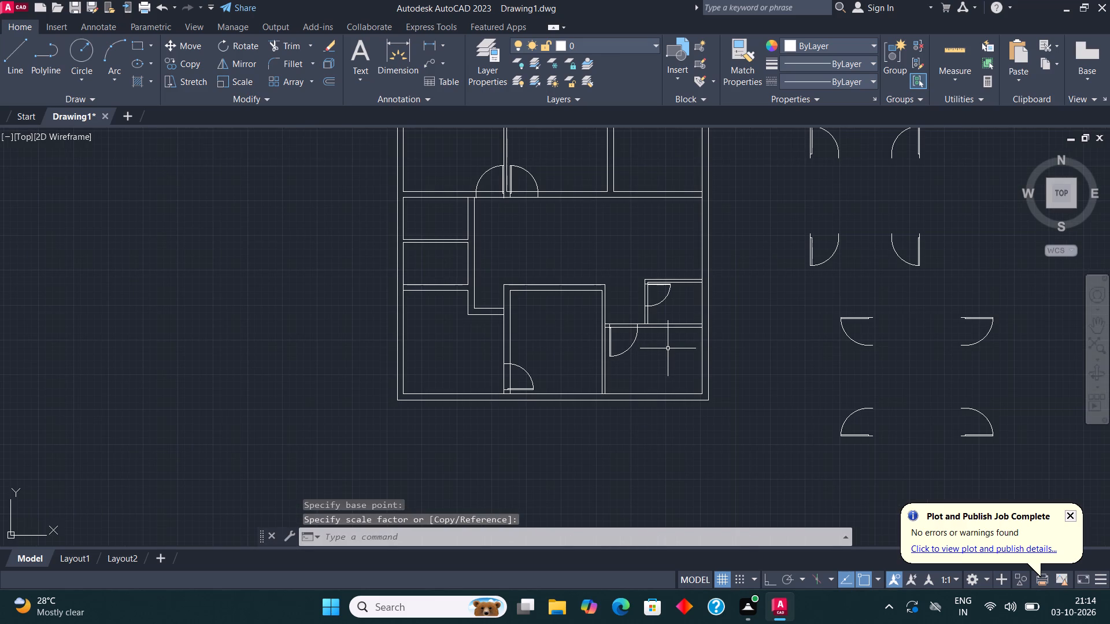
middle_click_drag(656, 350, 619, 374)
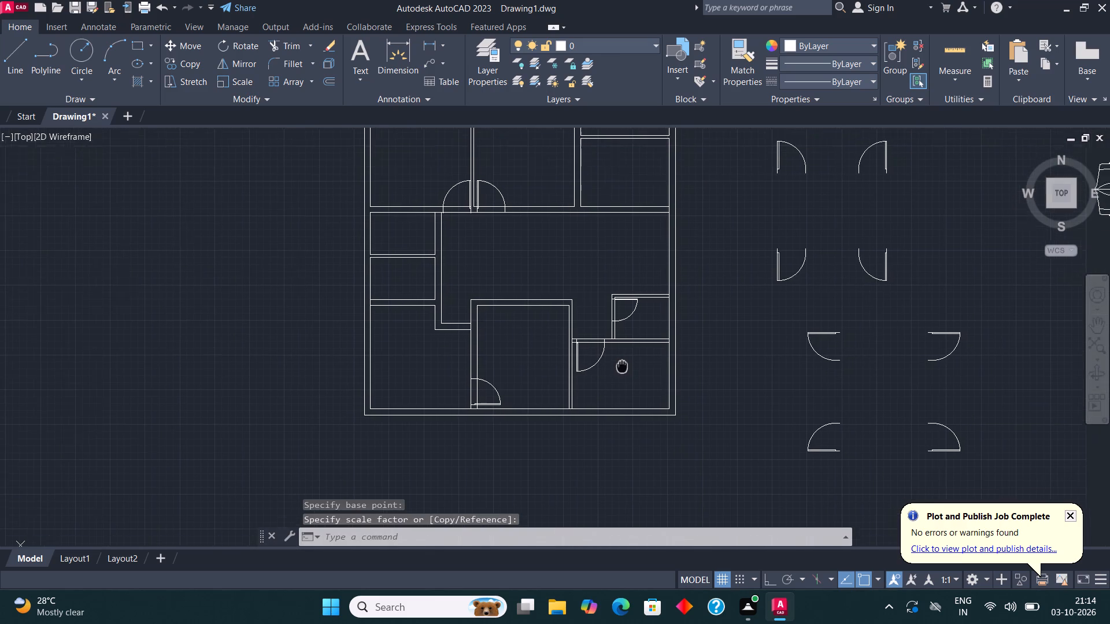
middle_click_drag(619, 374, 616, 377)
middle_click_drag(682, 309, 558, 335)
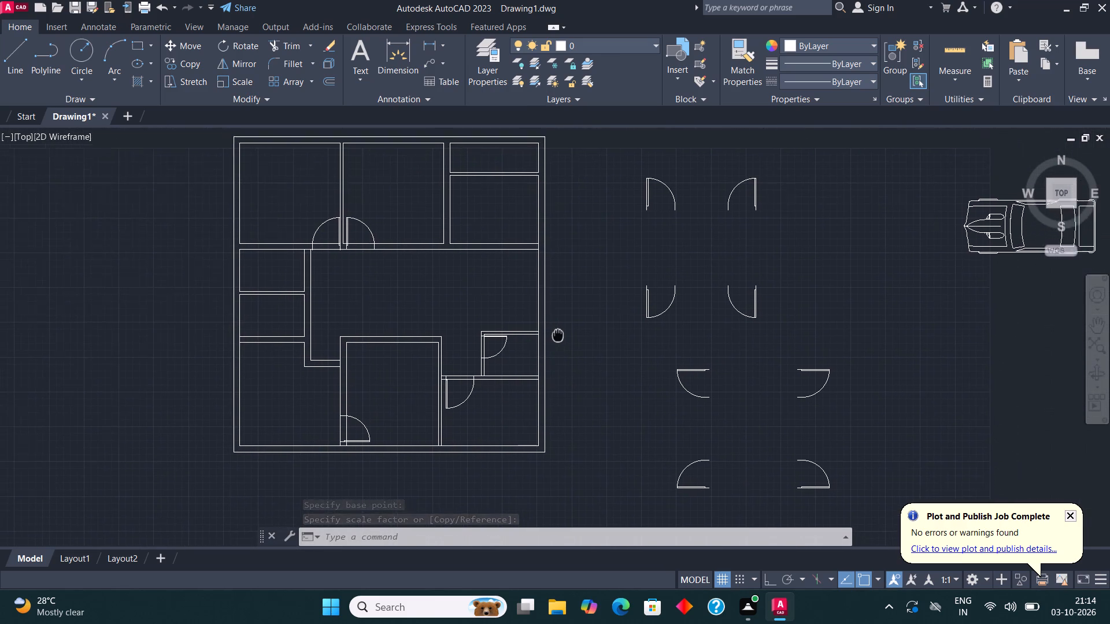
middle_click_drag(558, 335, 563, 348)
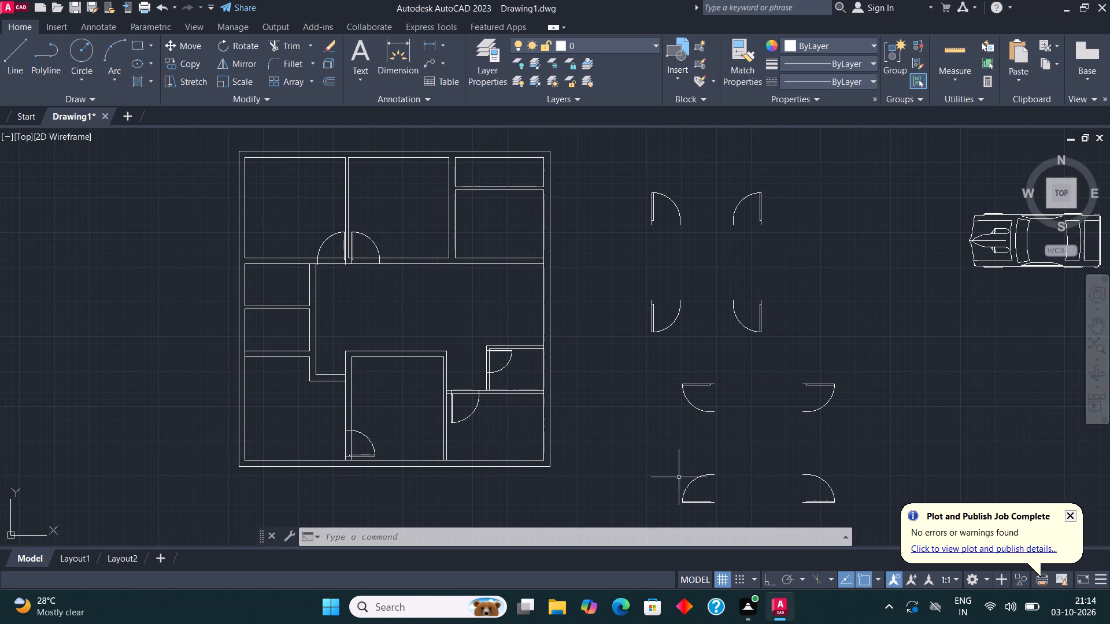
left_click(694, 502)
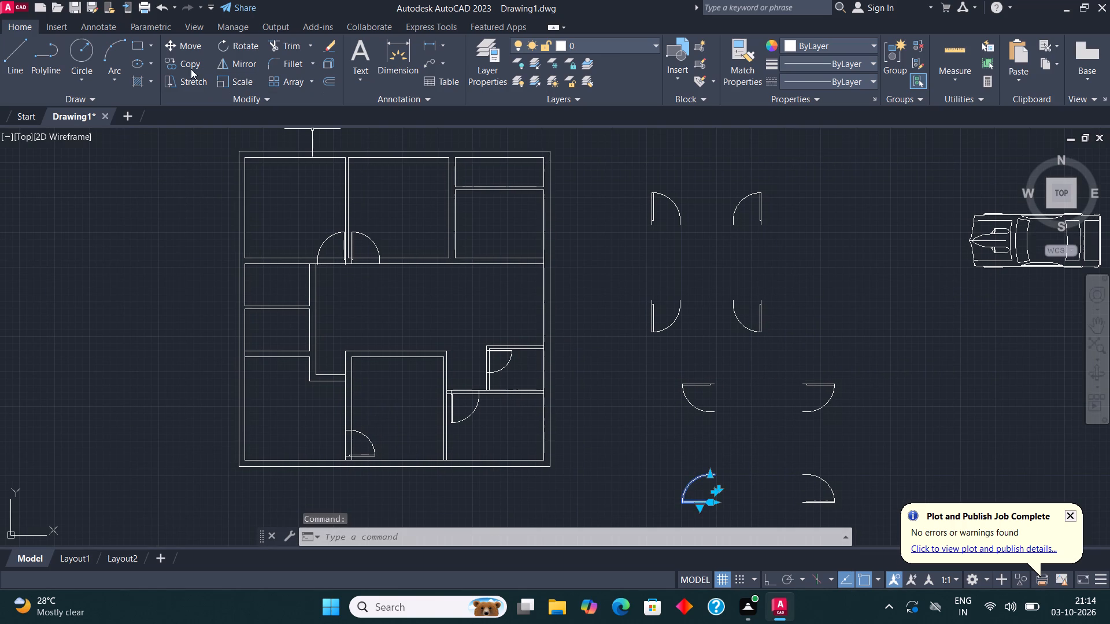
left_click(190, 68)
scroll(726, 486, "up", 2)
scroll(719, 470, "down", 2)
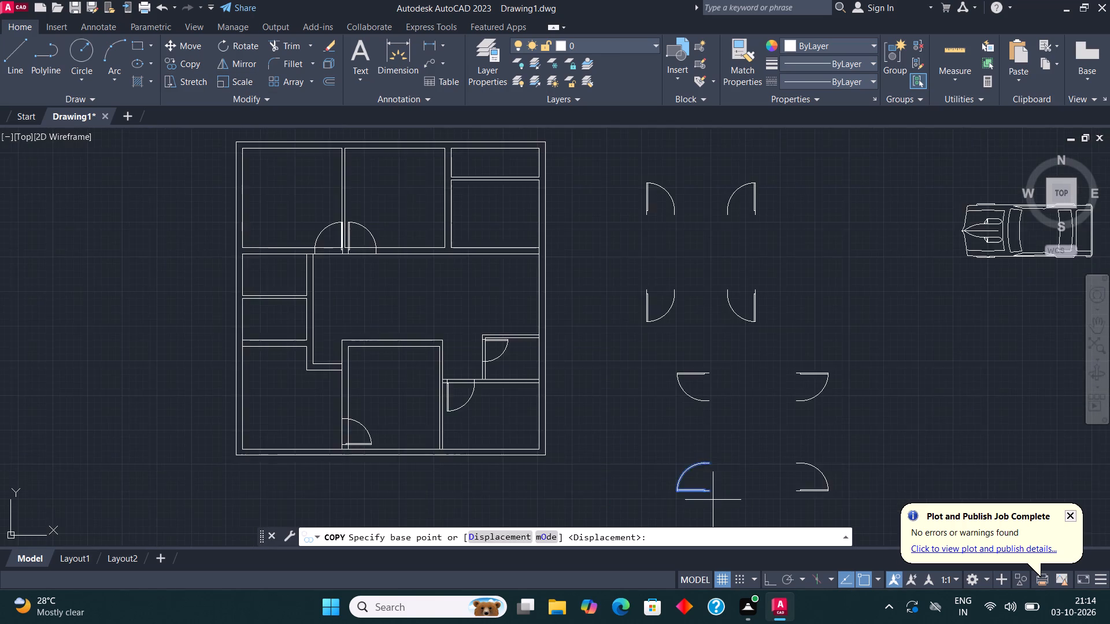
scroll(713, 500, "up", 3)
left_click(686, 468)
scroll(854, 399, "down", 3)
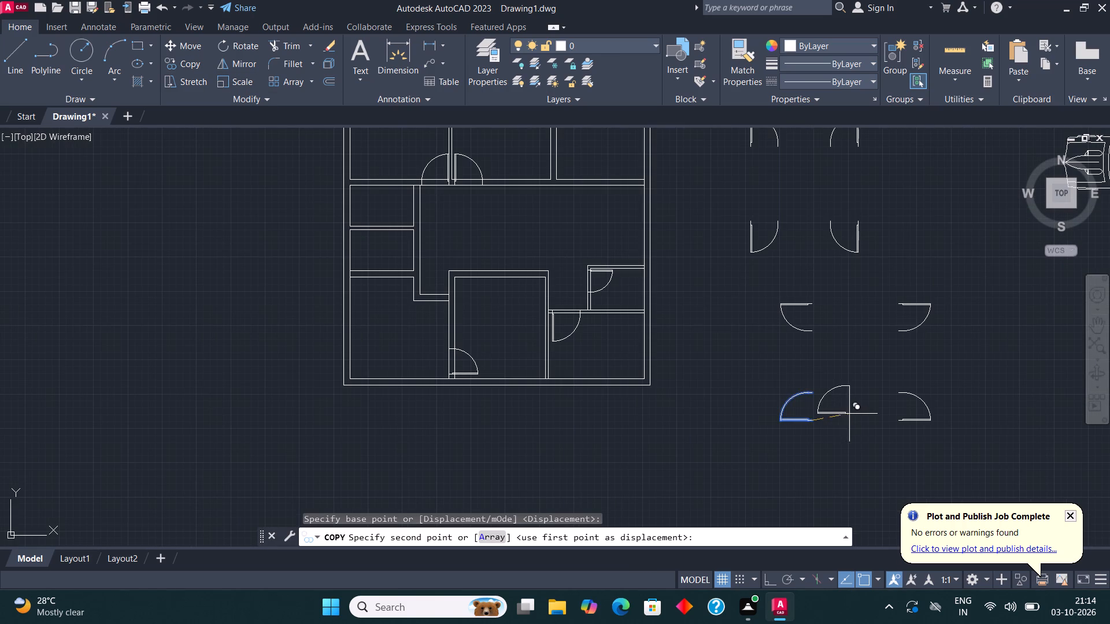
scroll(394, 238, "up", 3)
scroll(497, 378, "up", 2)
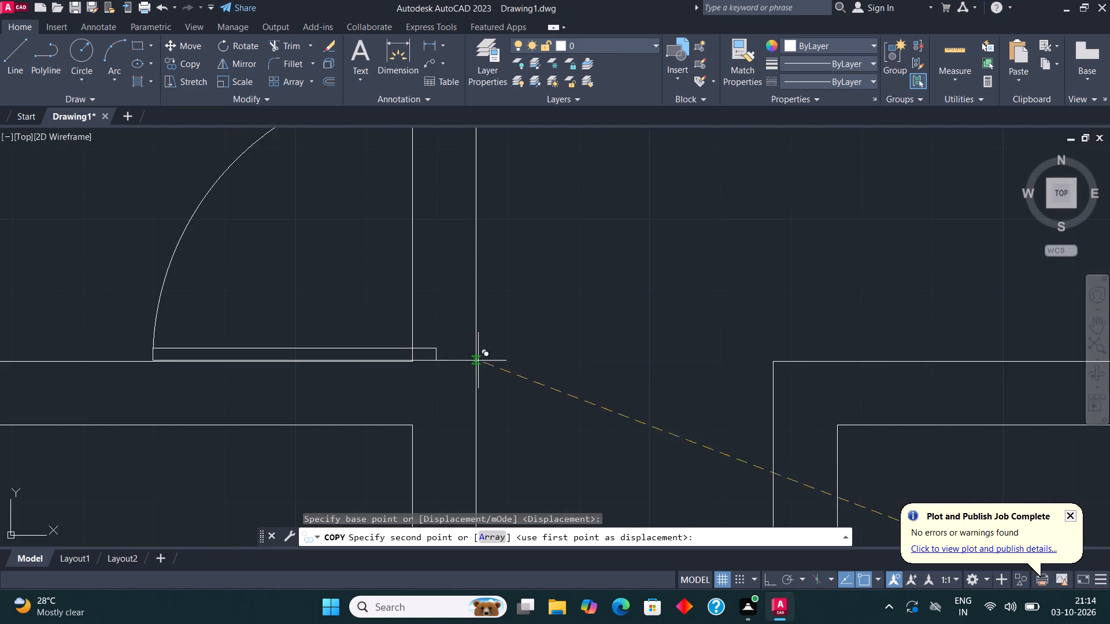
left_click(475, 348)
scroll(541, 340, "down", 3)
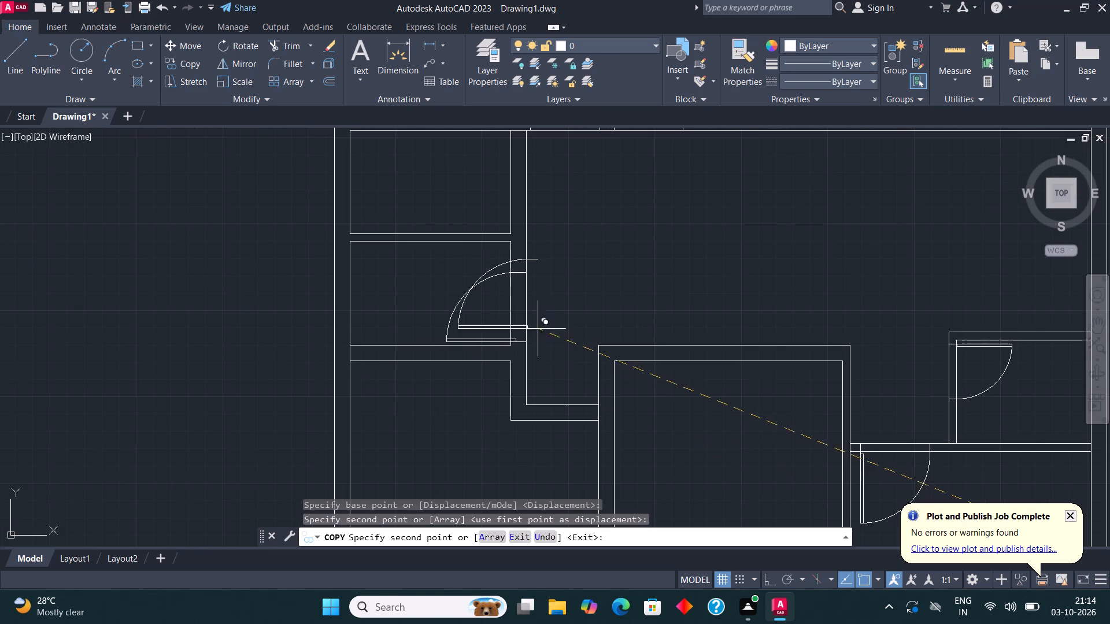
key("Escape")
Scale down the small left-side room's door slightly freehand, using the lower end of its opening on the wall as base point.
left_click(464, 298)
left_click(246, 81)
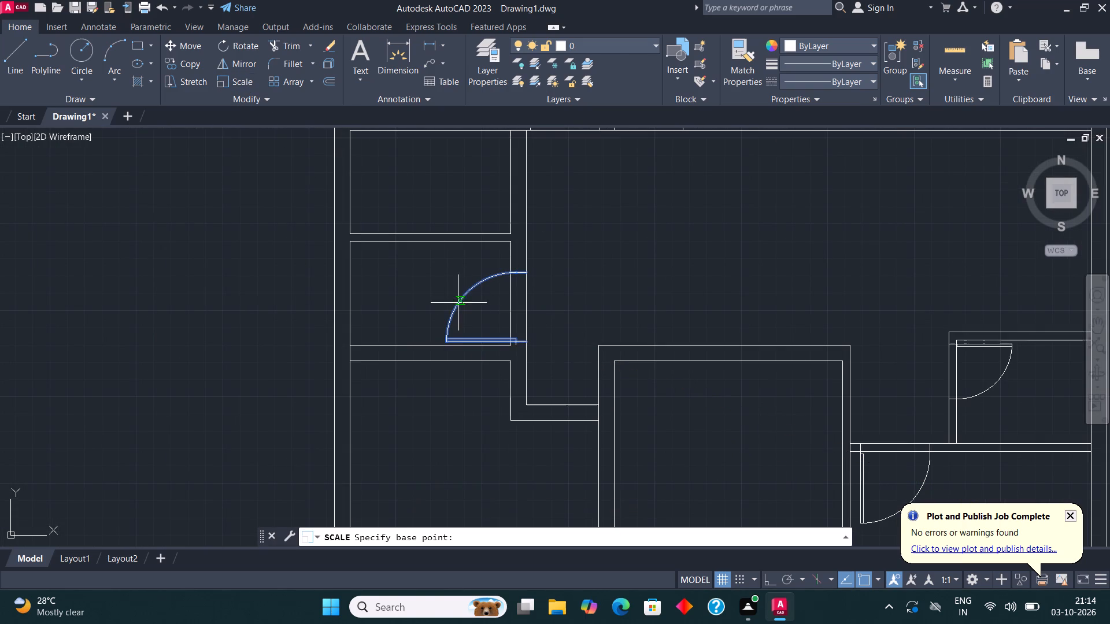
left_click(527, 343)
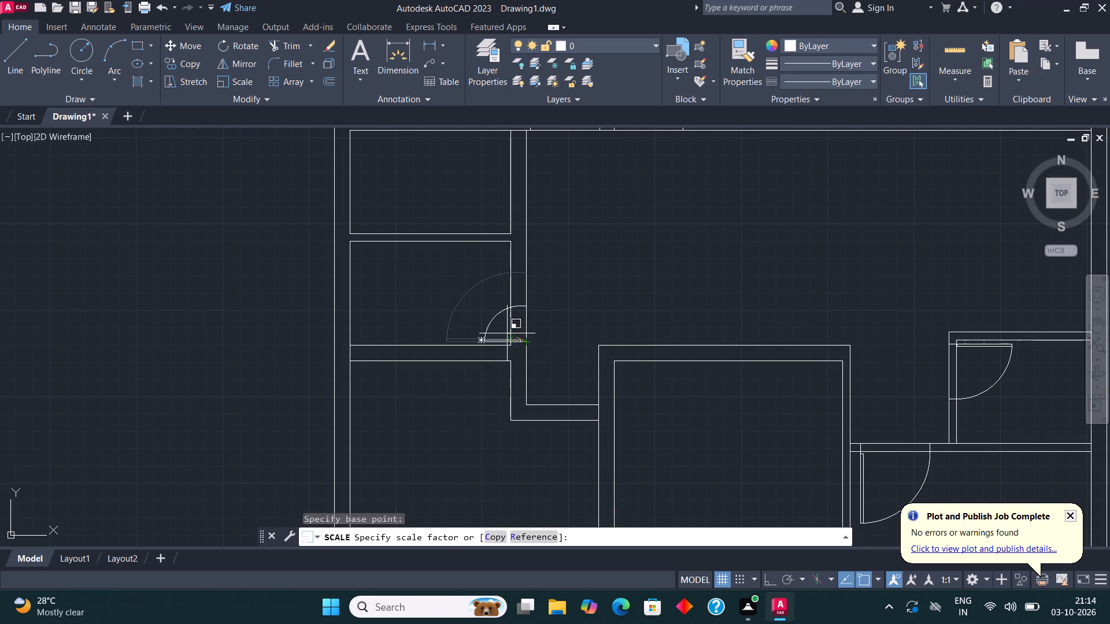
left_click(495, 324)
Move the upper-right door of the set against the upper-left door so their arc ends meet, forming a double door.
scroll(495, 343, "down", 1)
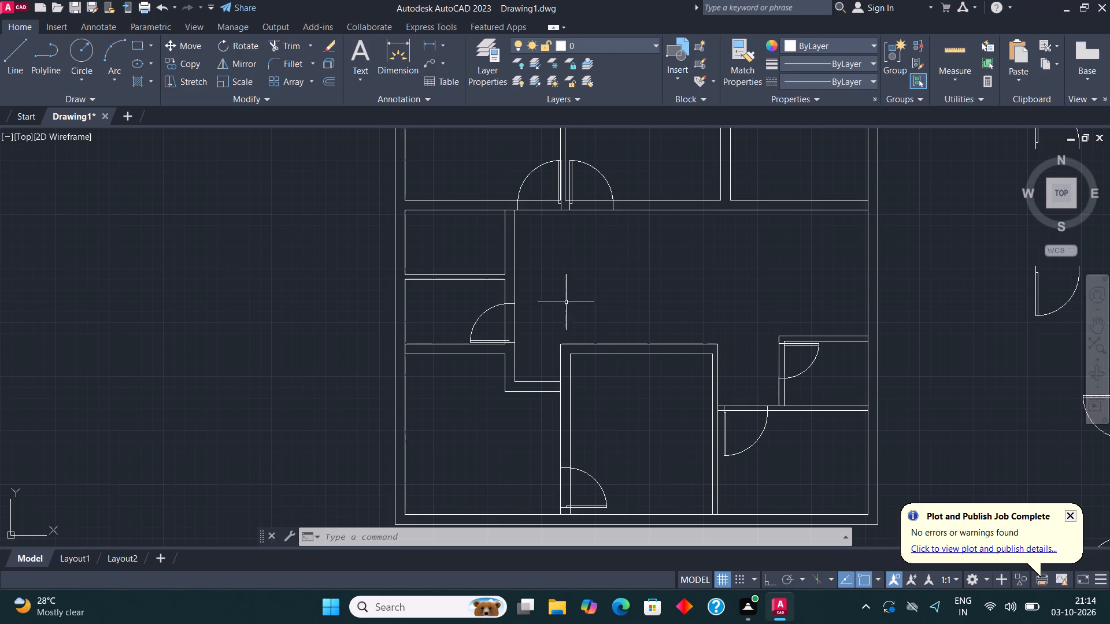
middle_click_drag(684, 246, 311, 262)
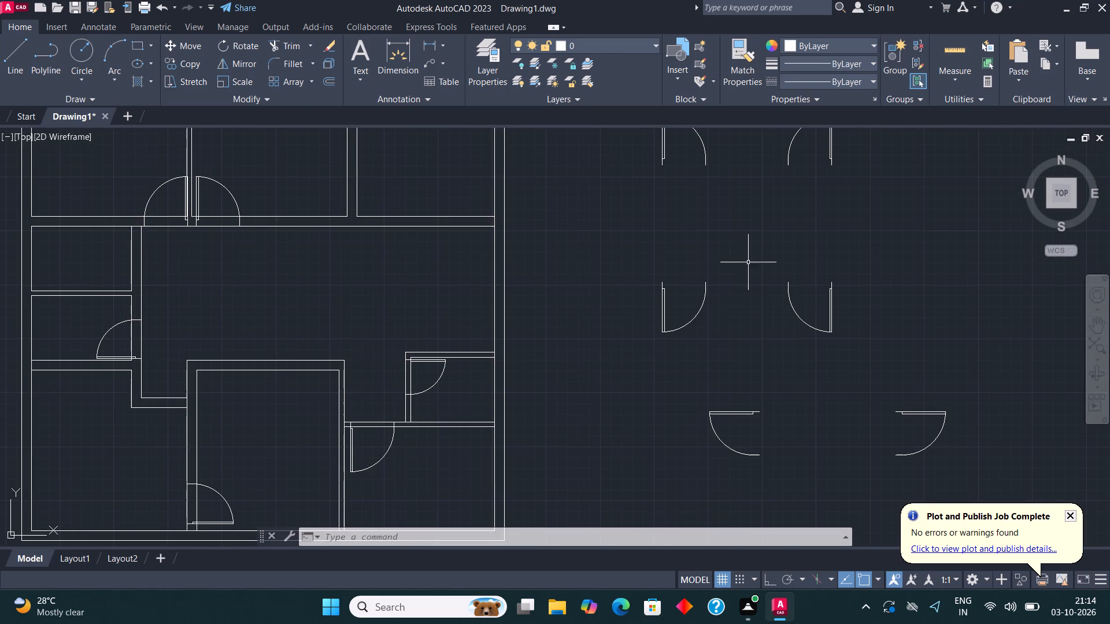
middle_click_drag(725, 280, 304, 506)
left_click(365, 390)
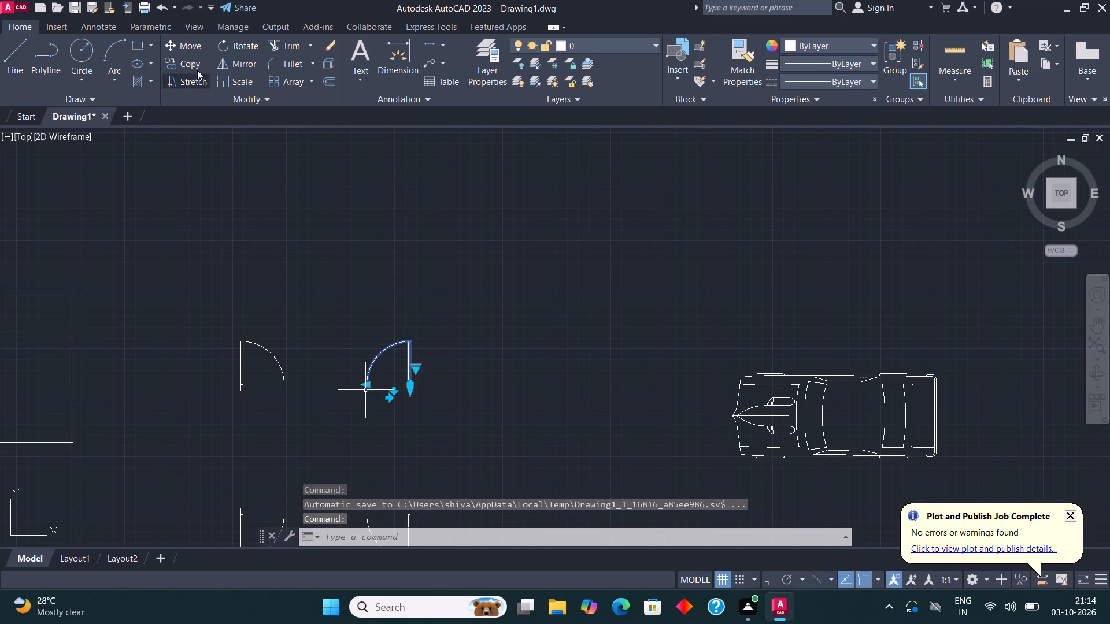
left_click(197, 46)
left_click(372, 395)
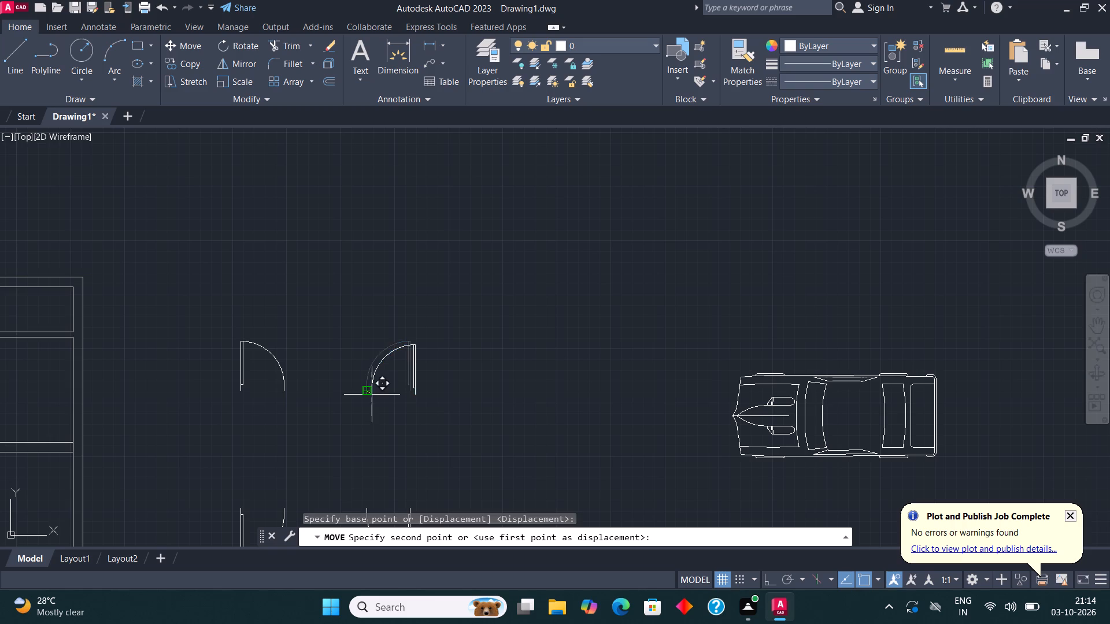
left_click(286, 393)
Scale down the double door slightly freehand, using the lower point where its two leaves meet as base point.
scroll(538, 303, "down", 2)
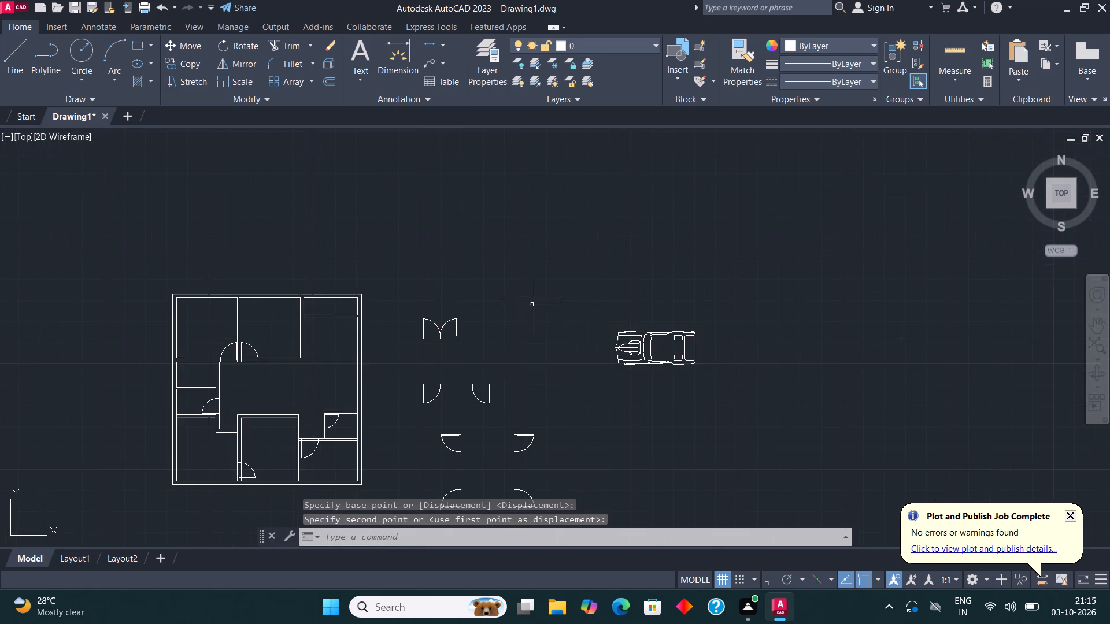
middle_click_drag(460, 274, 497, 283)
left_click_drag(510, 367, 503, 357)
left_click(428, 297)
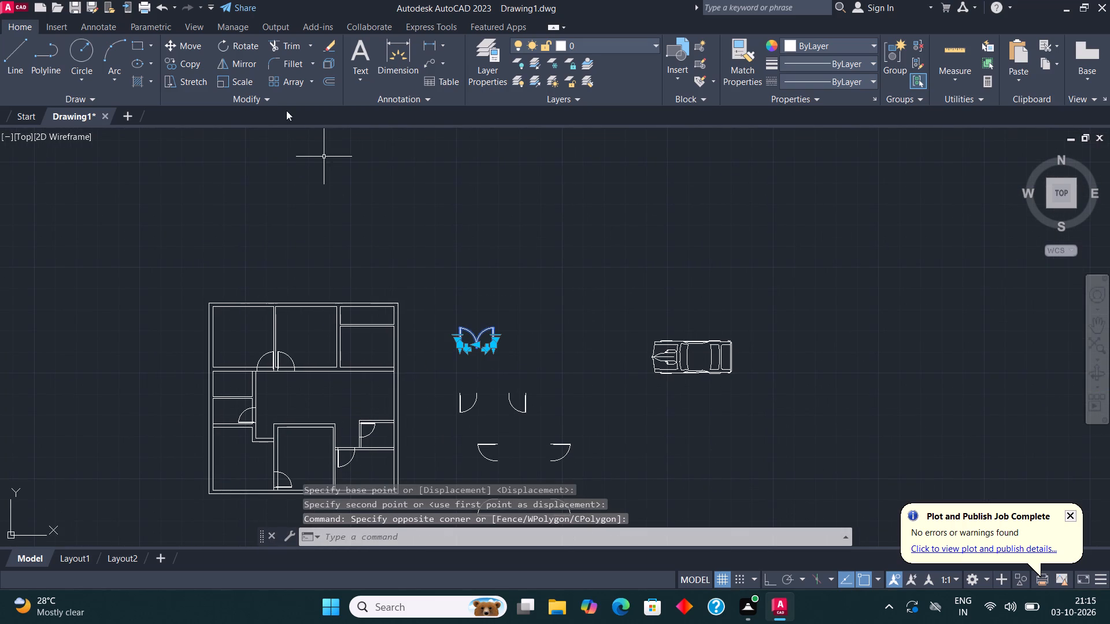
left_click(237, 79)
left_click(478, 351)
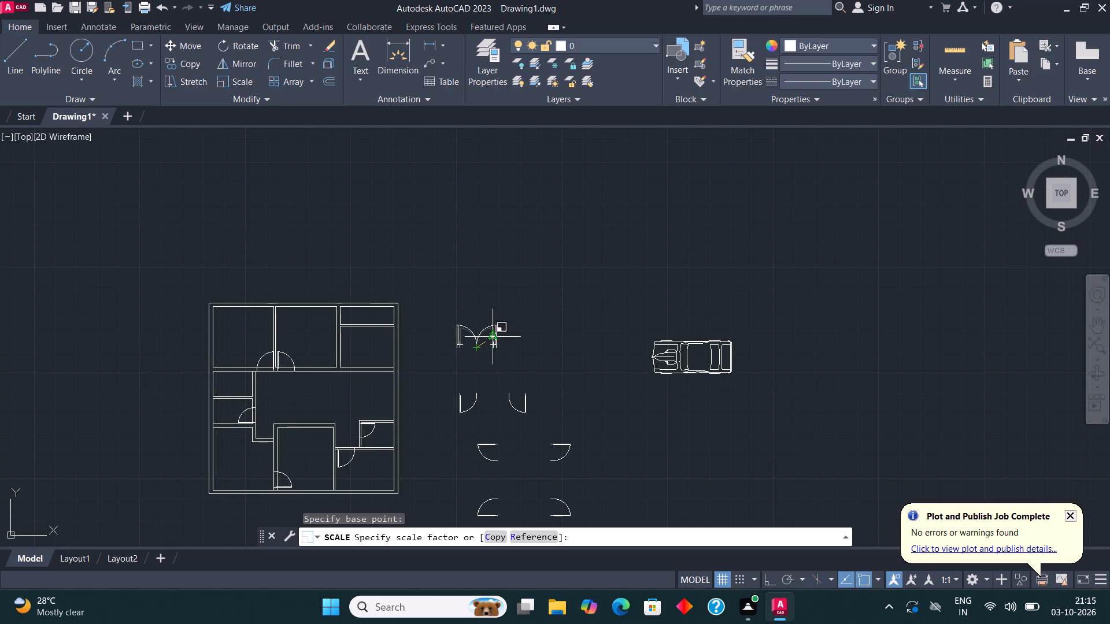
scroll(490, 340, "up", 3)
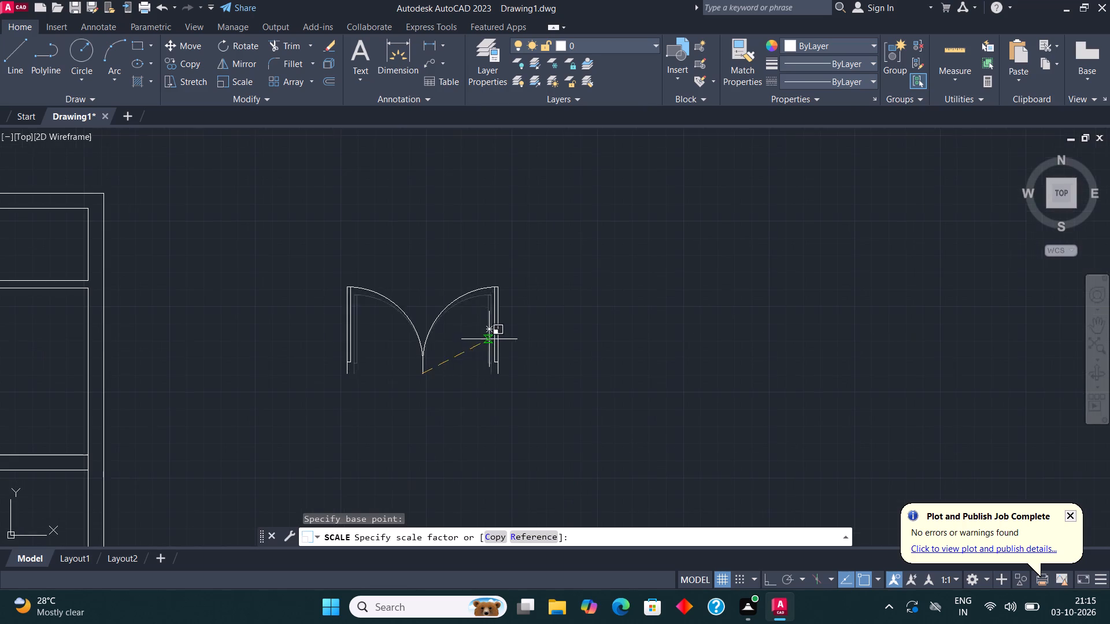
left_click(473, 337)
Move the double door by its lower-right end to the upper-left outer corner of the lower-middle room, across the adjoining recess.
left_click(516, 366)
left_click(379, 277)
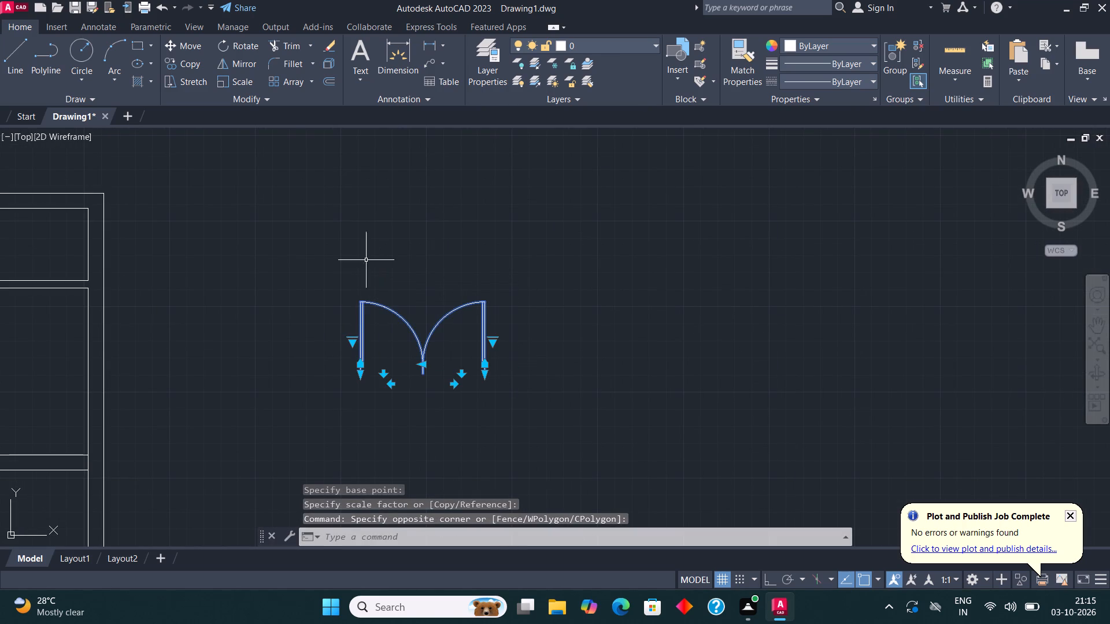
left_click(190, 41)
left_click(488, 373)
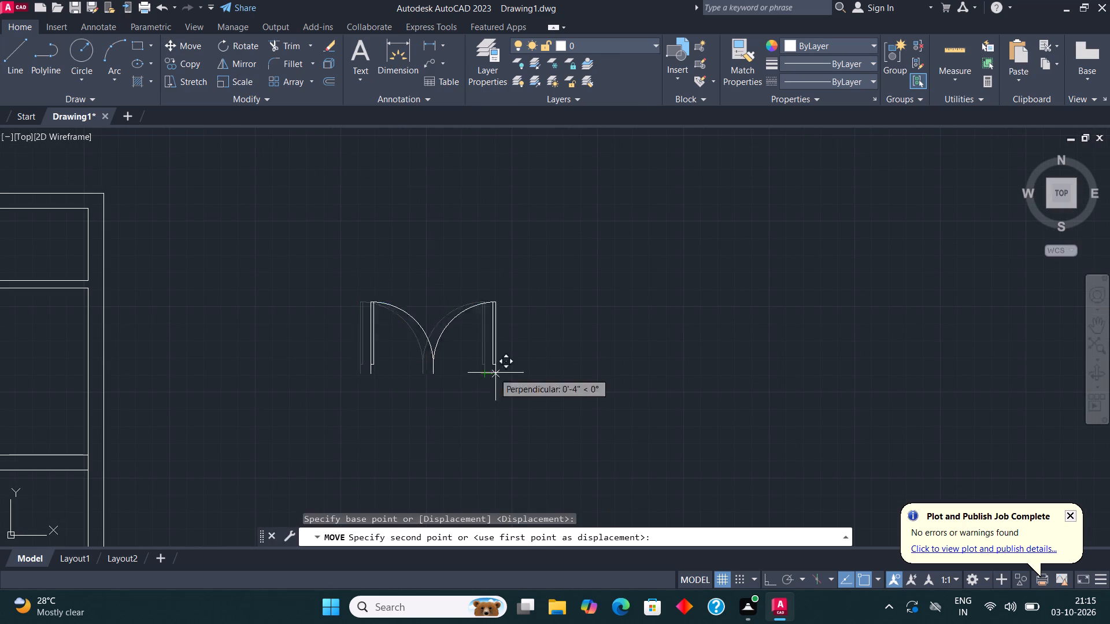
scroll(737, 255, "down", 3)
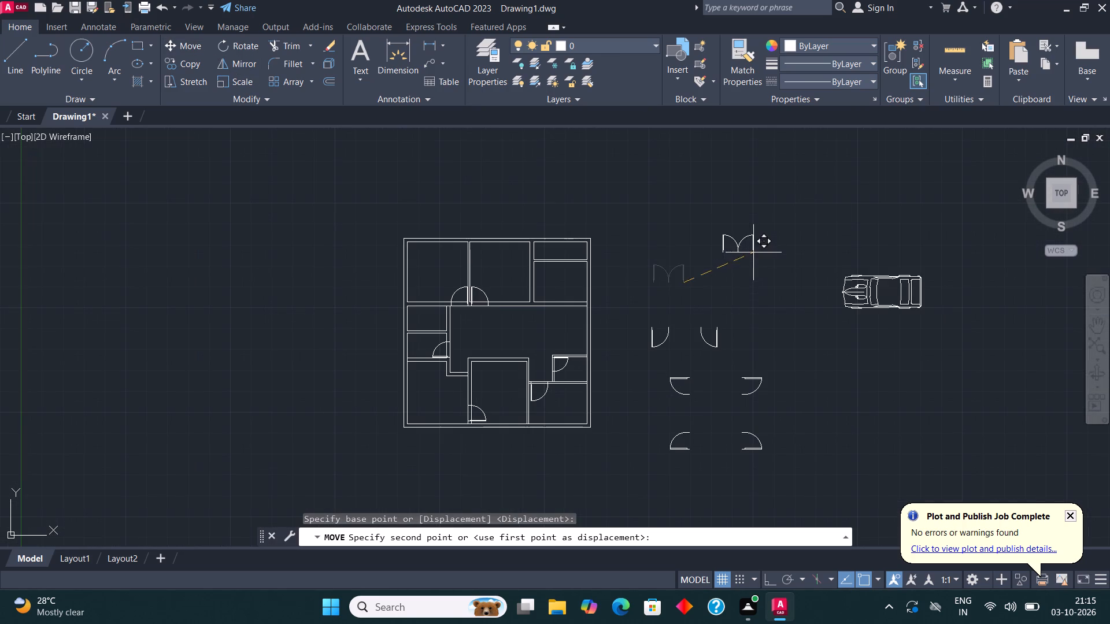
scroll(457, 346, "up", 2)
scroll(471, 411, "up", 3)
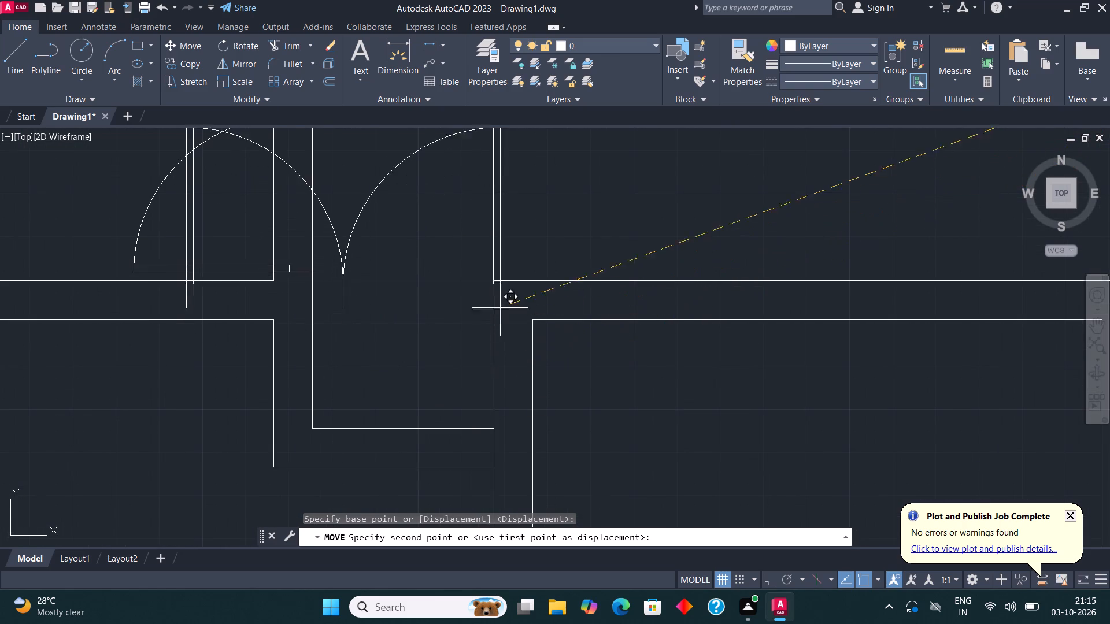
left_click(494, 285)
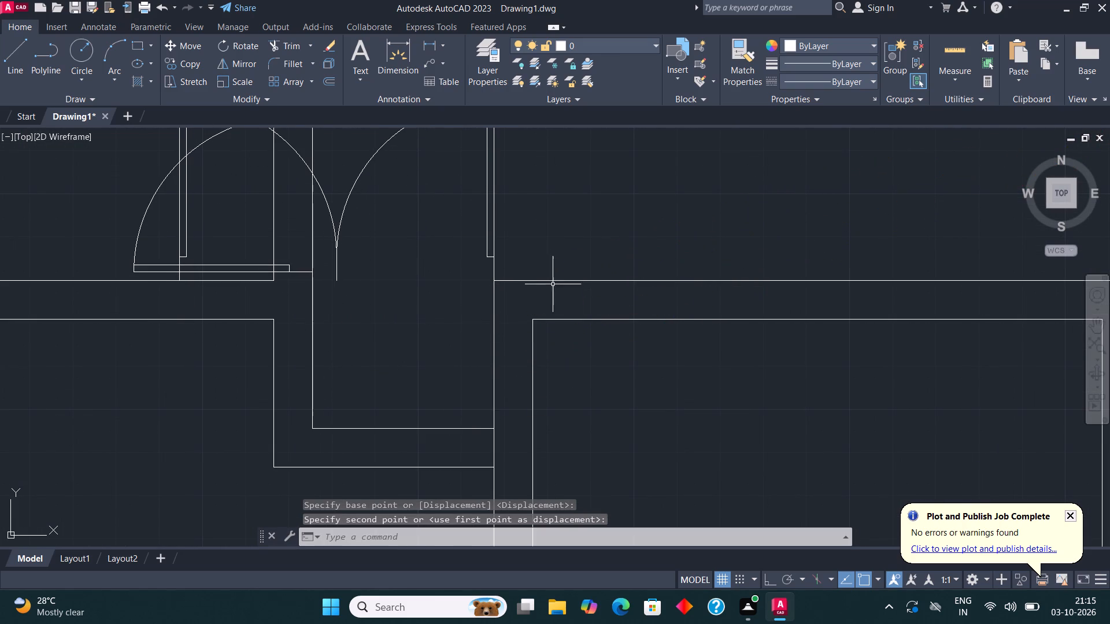
middle_click_drag(550, 366, 539, 490)
key("Escape")
Scale down the double door freehand from its lower-right end at the wall corner so it nearly spans the recess opening.
left_click(375, 333)
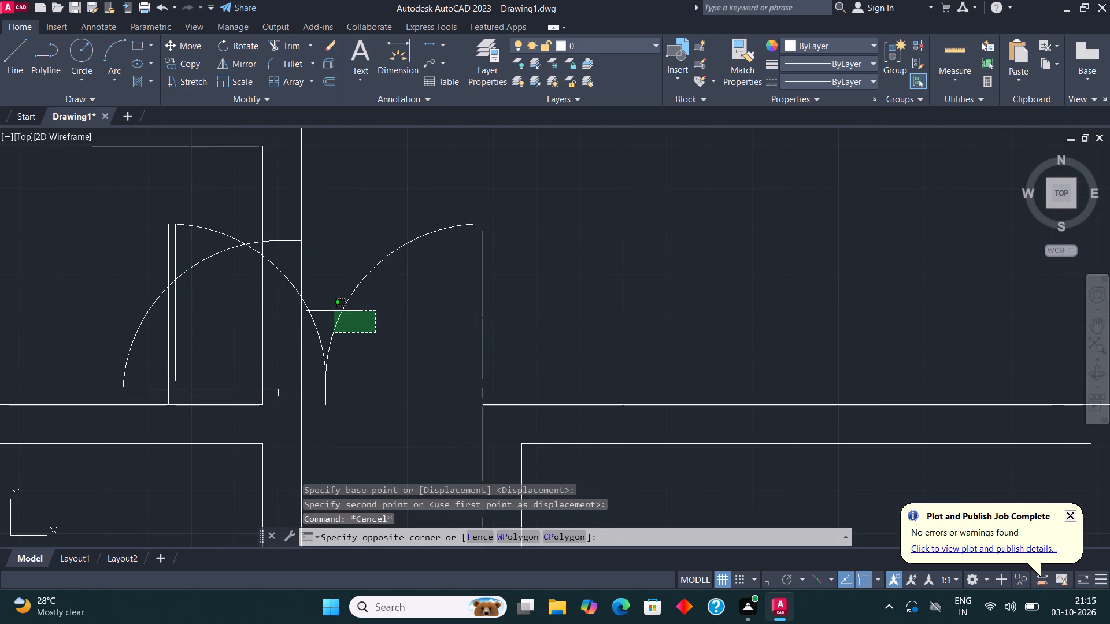
left_click(309, 295)
left_click(246, 80)
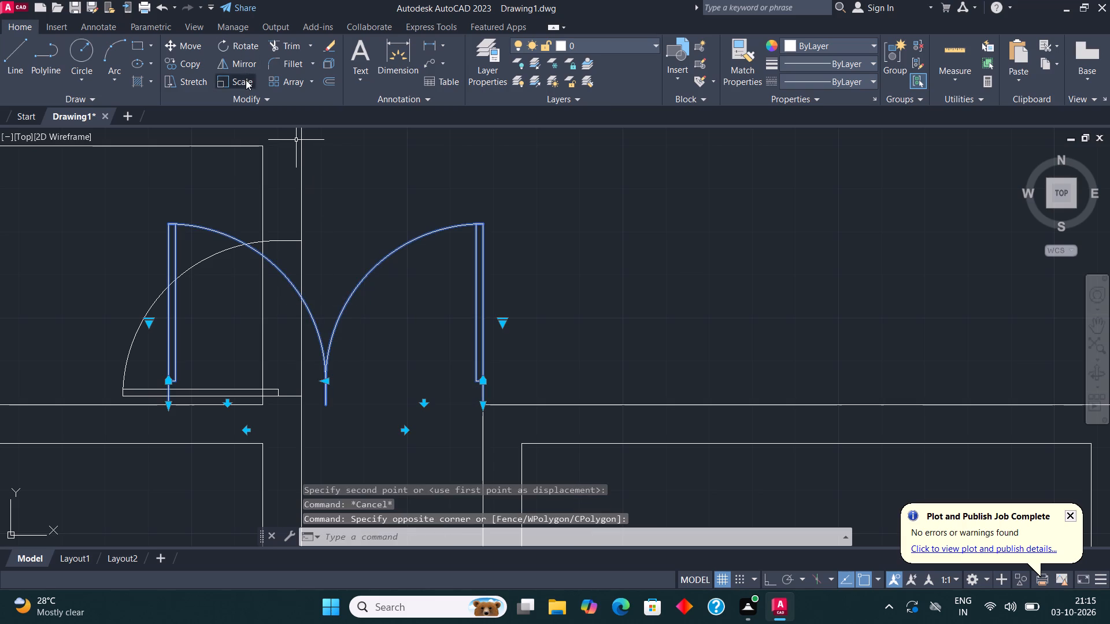
left_click(487, 403)
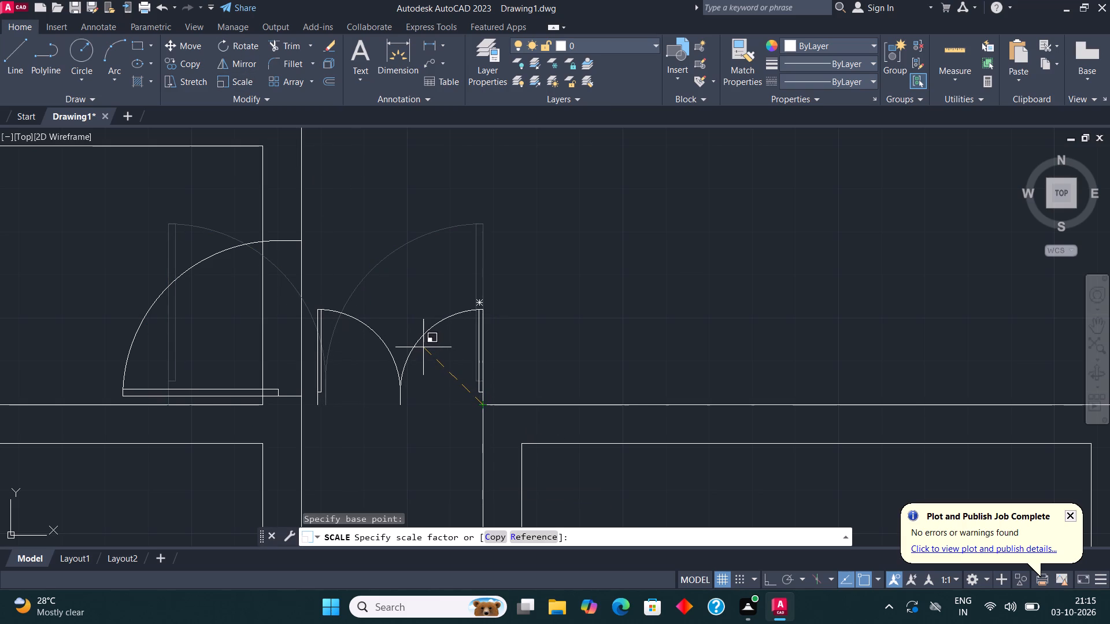
left_click(419, 342)
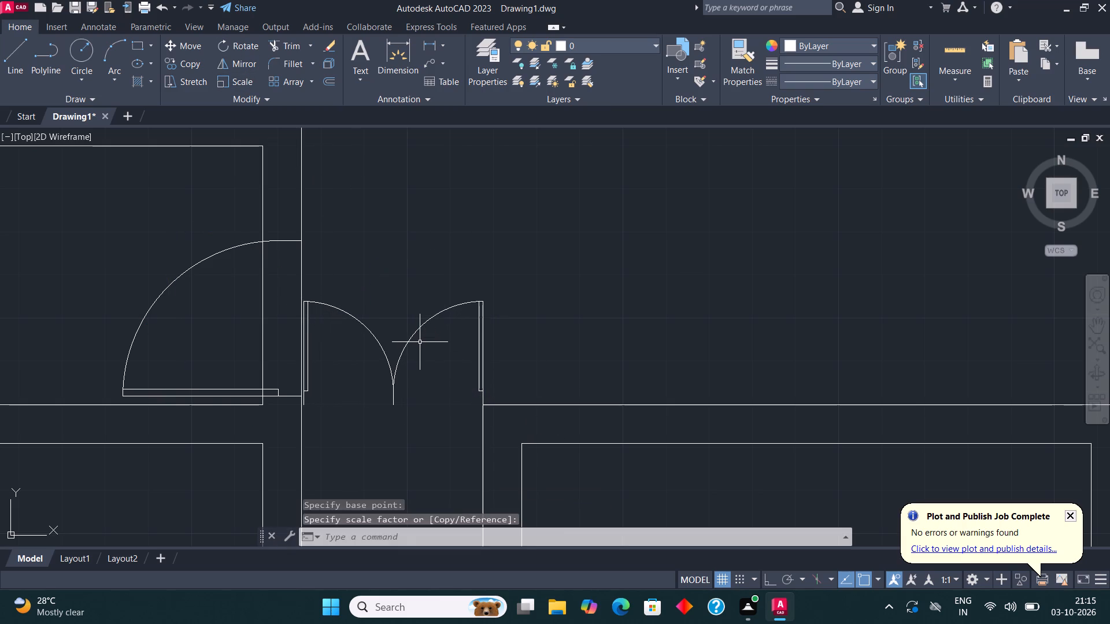
Draw a narrow rectangle filling the gap between the double door's left jamb and the adjacent wall face.
scroll(528, 269, "down", 2)
middle_click_drag(534, 270, 514, 268)
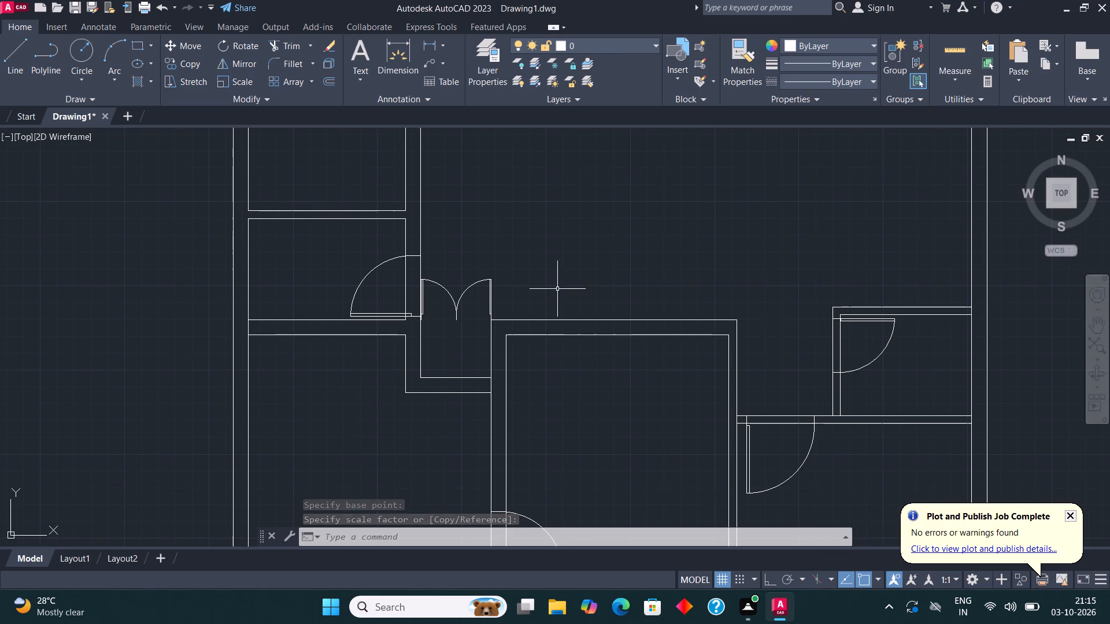
middle_click_drag(570, 291, 530, 310)
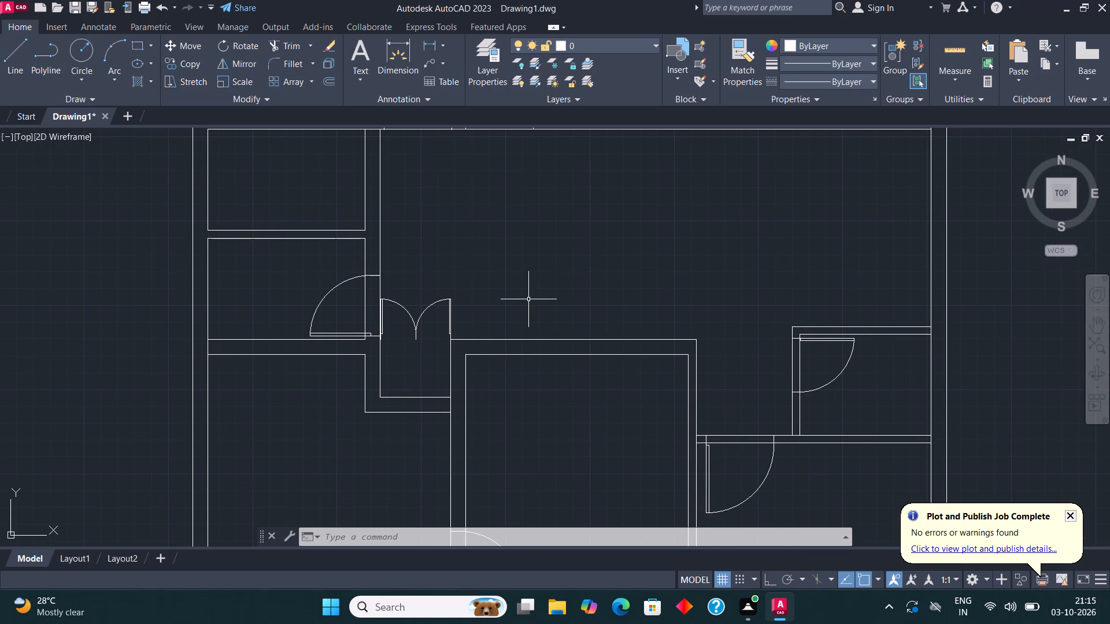
scroll(422, 333, "up", 2)
scroll(348, 317, "up", 2)
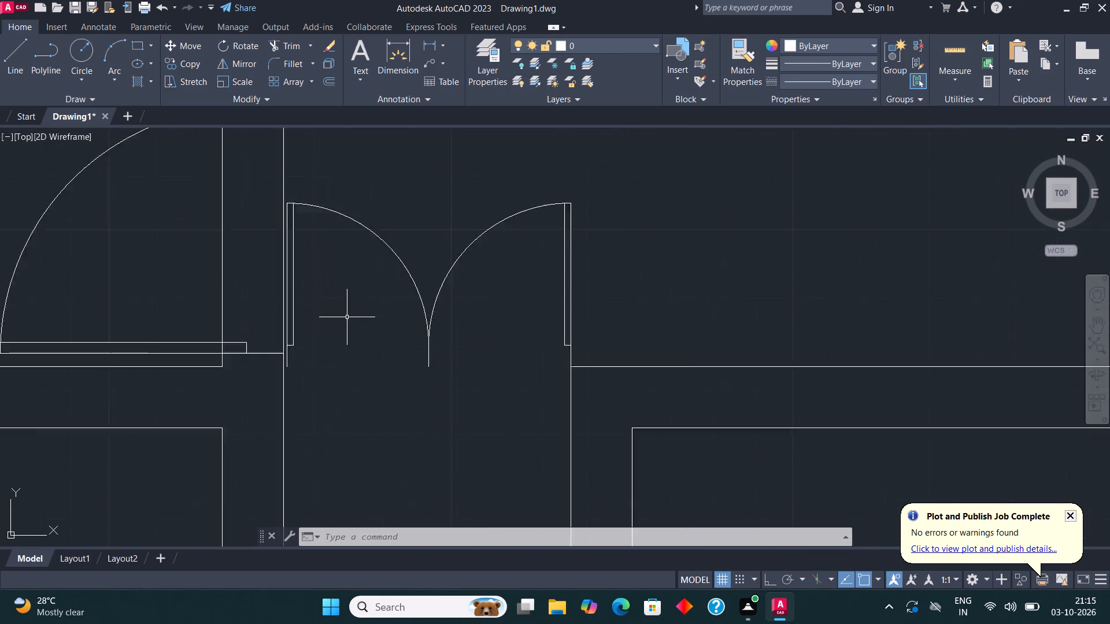
scroll(347, 317, "up", 2)
scroll(359, 339, "down", 4)
scroll(309, 370, "up", 3)
scroll(381, 446, "up", 1)
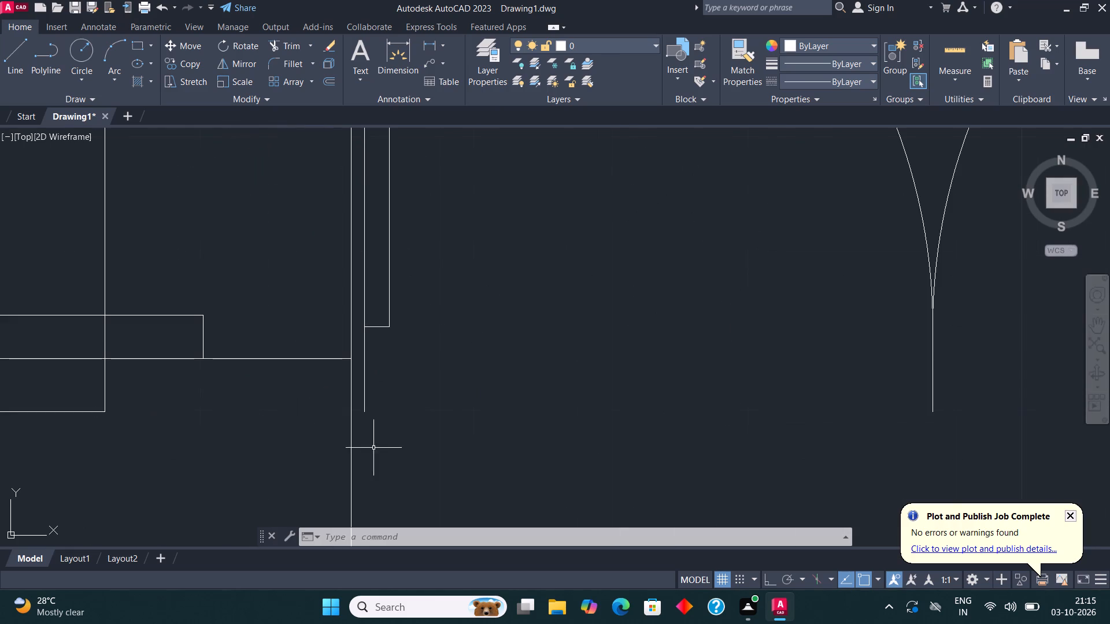
left_click(139, 47)
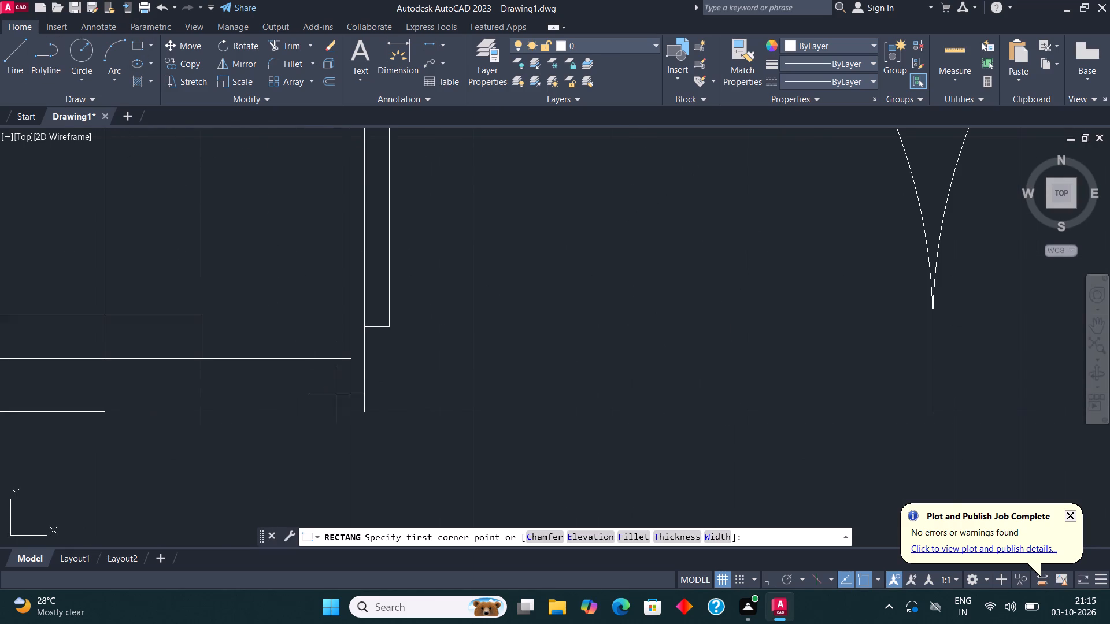
left_click(365, 411)
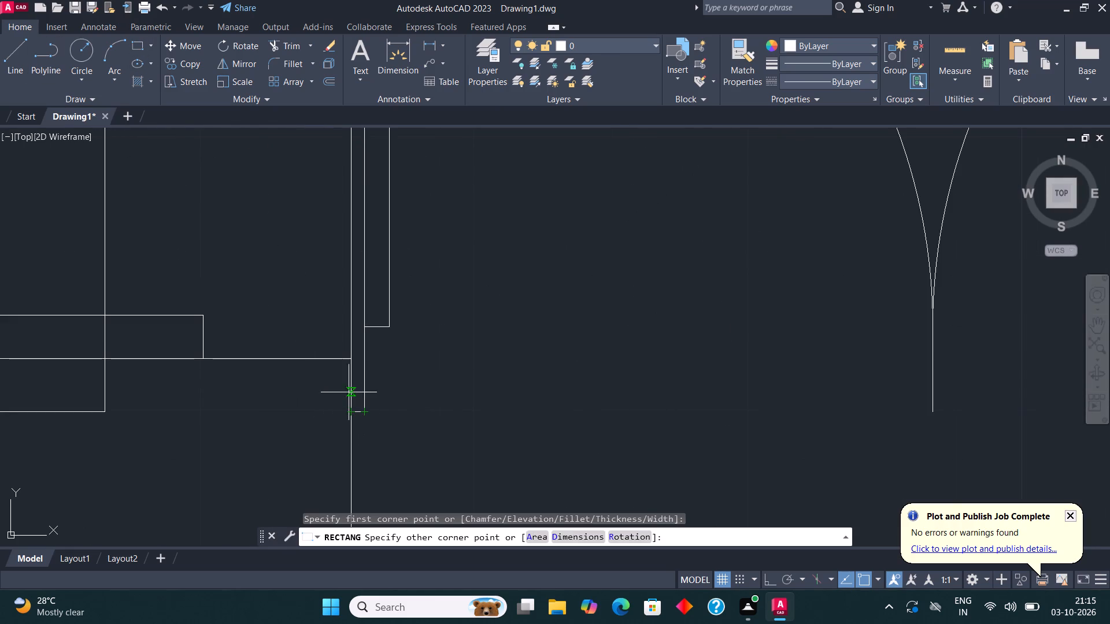
left_click(355, 356)
Examine the door placements across the floor plan and the layout of the upper rooms.
scroll(480, 265, "down", 2)
scroll(497, 337, "down", 1)
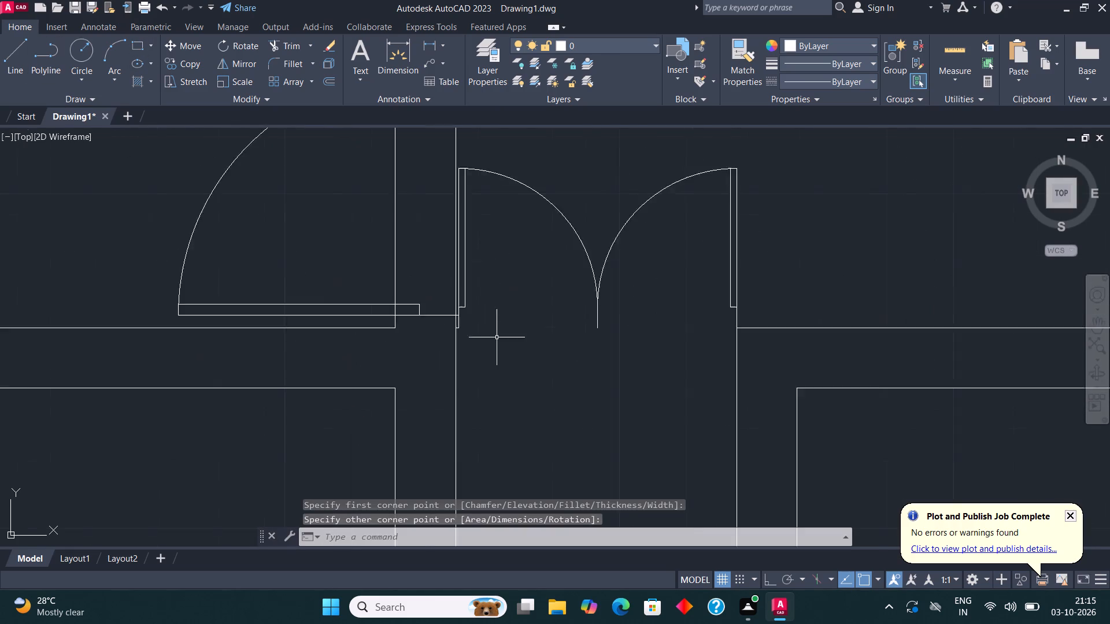
scroll(512, 349, "down", 1)
middle_click_drag(632, 344, 535, 335)
scroll(540, 326, "down", 3)
middle_click_drag(604, 268, 603, 268)
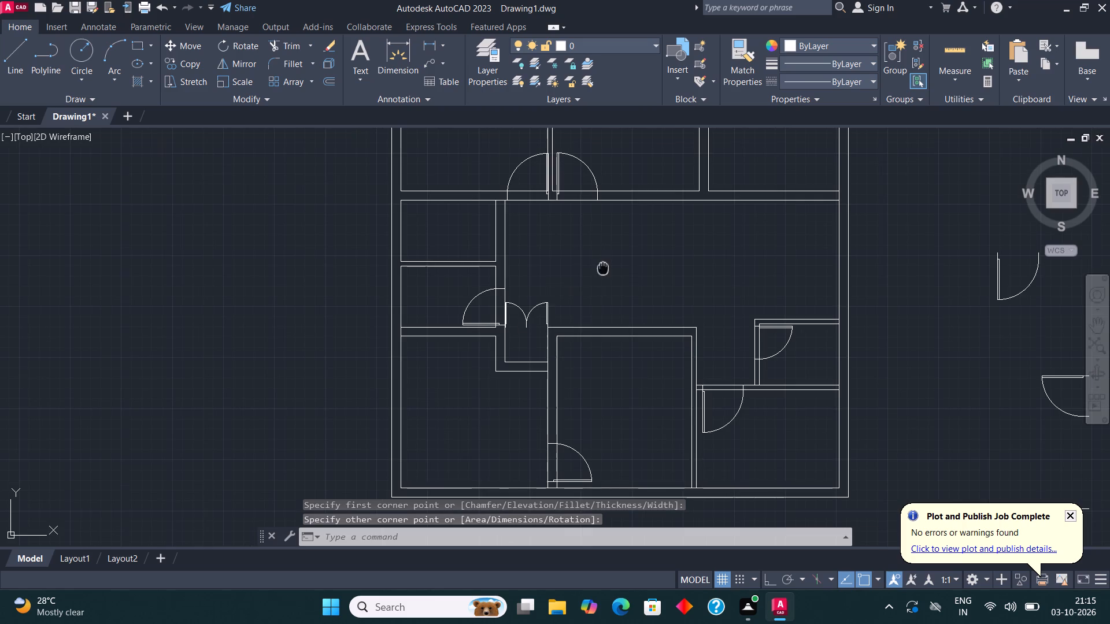
middle_click_drag(603, 268, 502, 314)
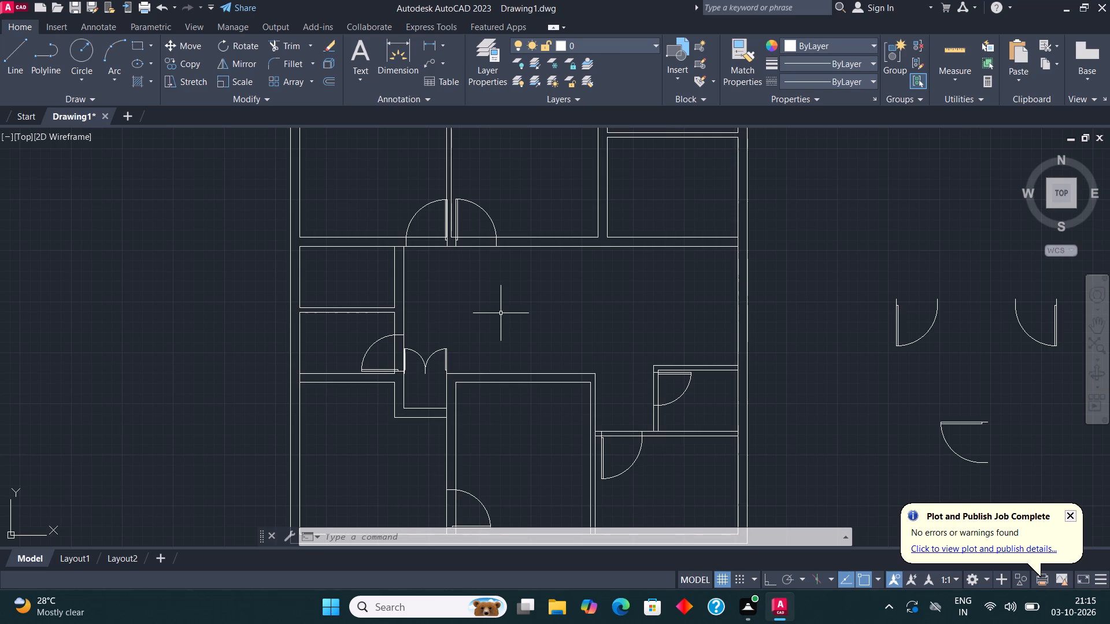
scroll(530, 90, "down", 1)
middle_click_drag(531, 114, 543, 299)
middle_click_drag(584, 203, 585, 362)
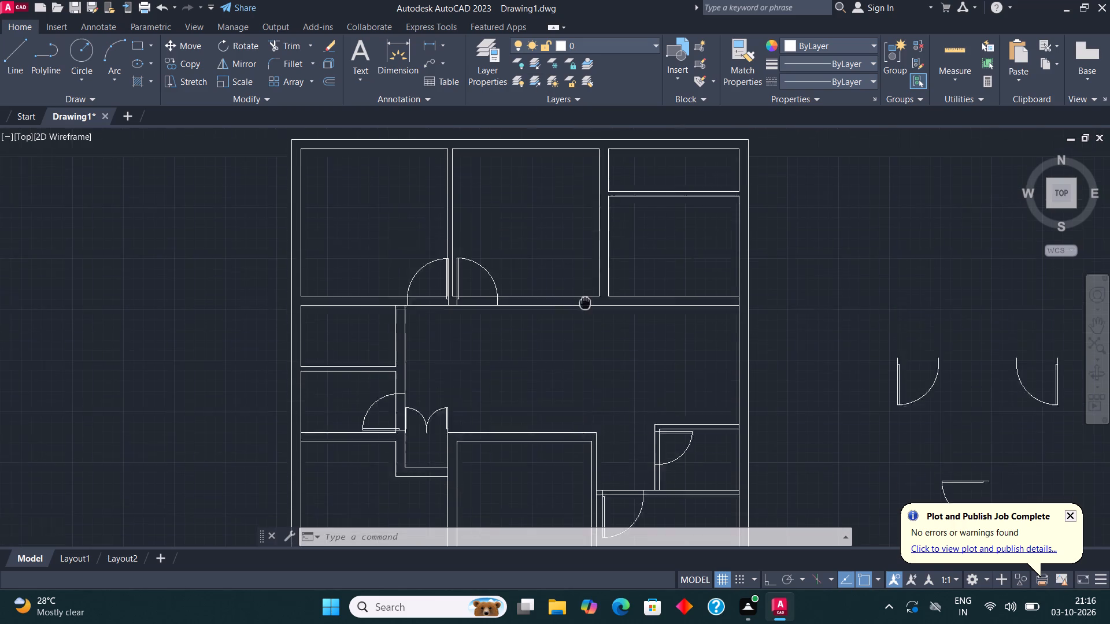
middle_click_drag(585, 362, 585, 424)
middle_click_drag(495, 425, 531, 367)
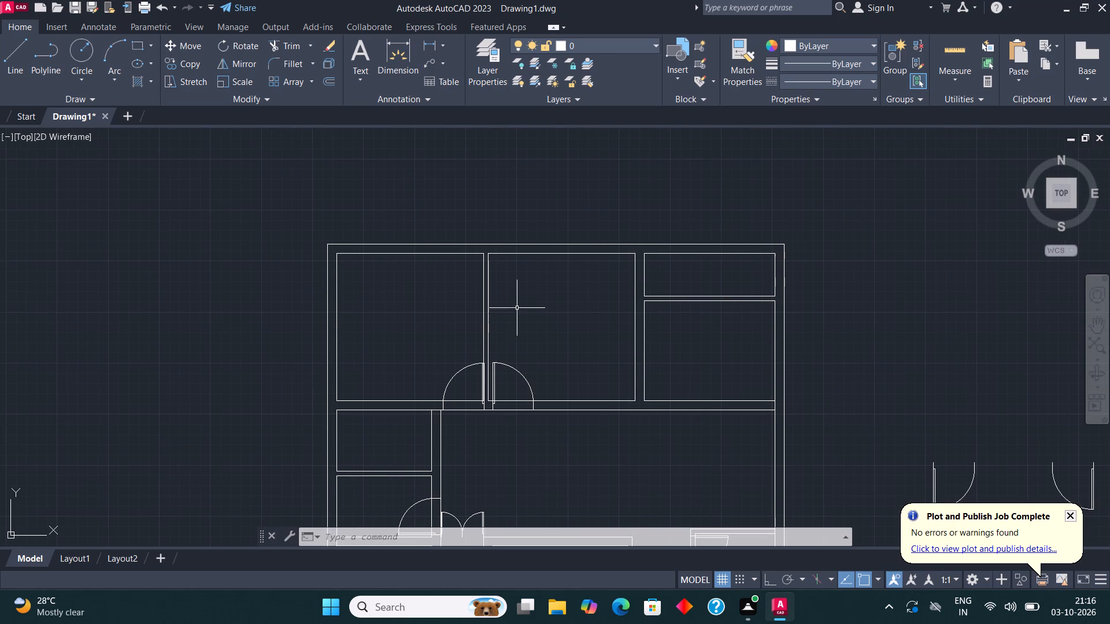
scroll(518, 303, "up", 1)
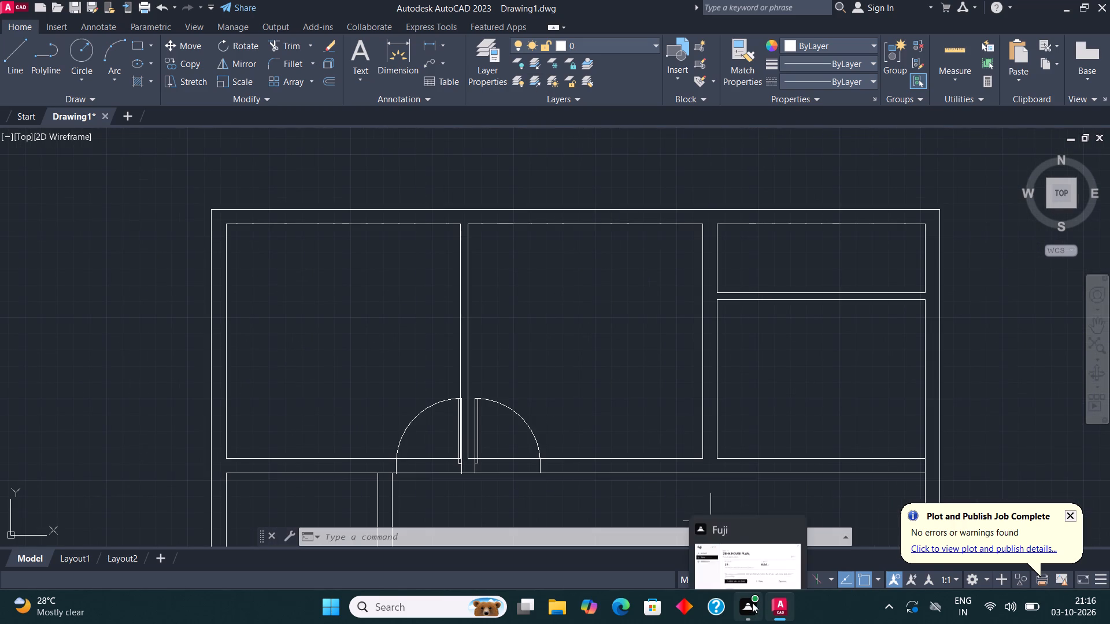
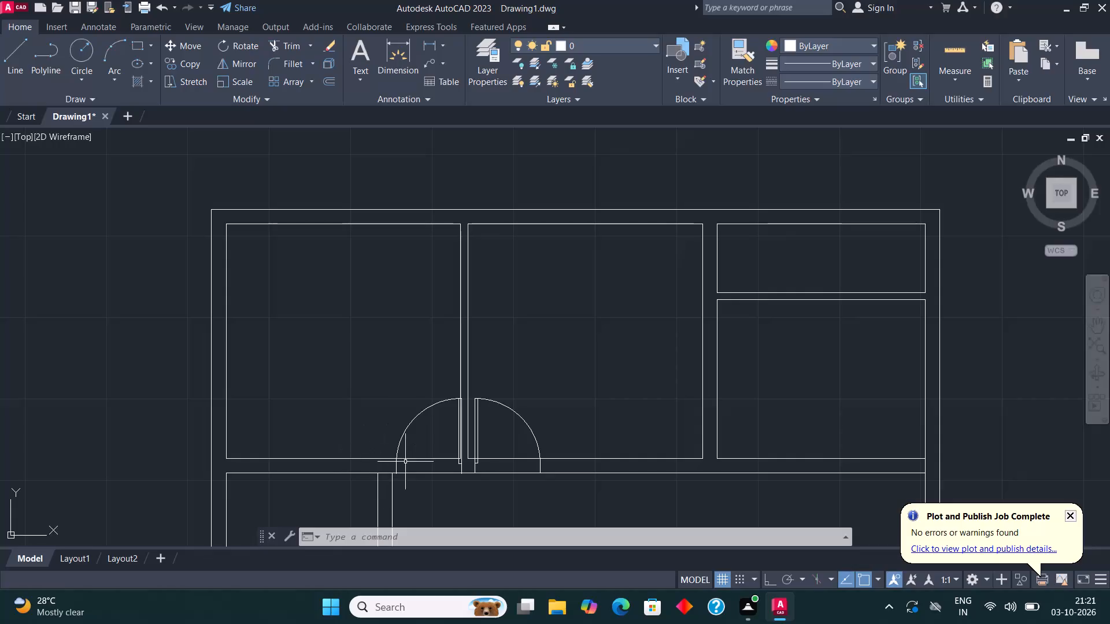
Draw a freehand rectangle for a bed in the upper-left room, just short of the wall shared with the upper-middle room.
middle_click_drag(417, 344, 453, 335)
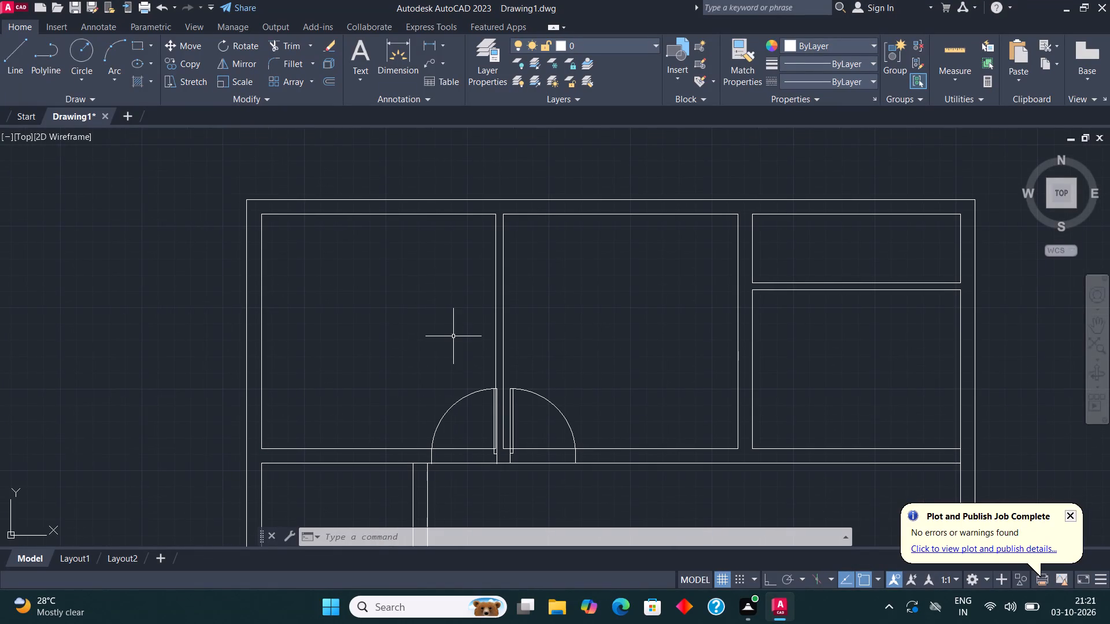
left_click(136, 43)
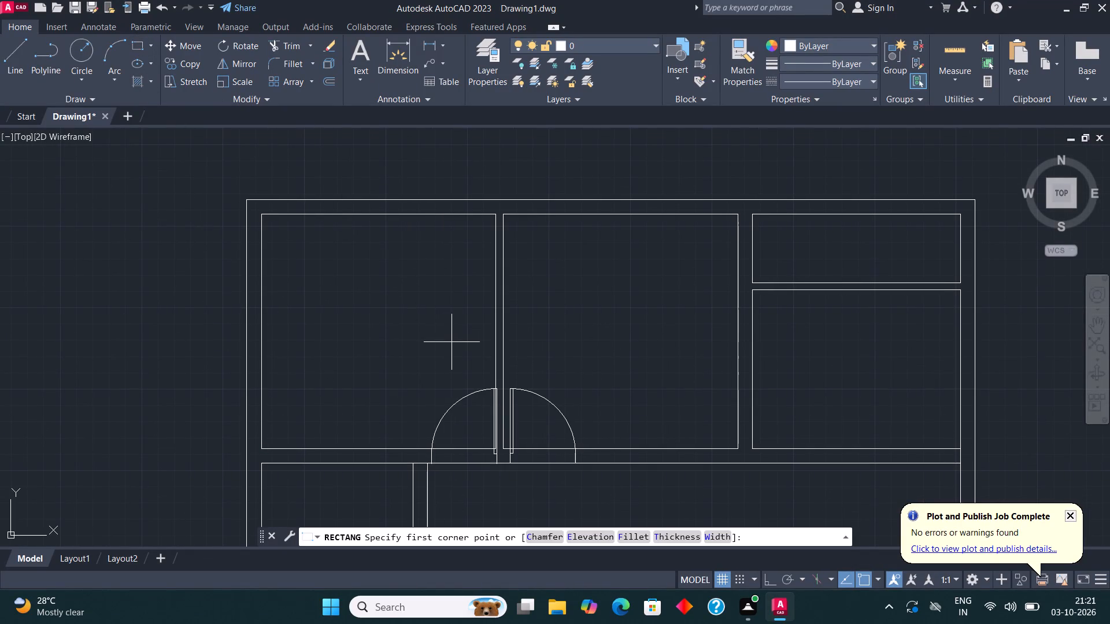
scroll(452, 283, "up", 1)
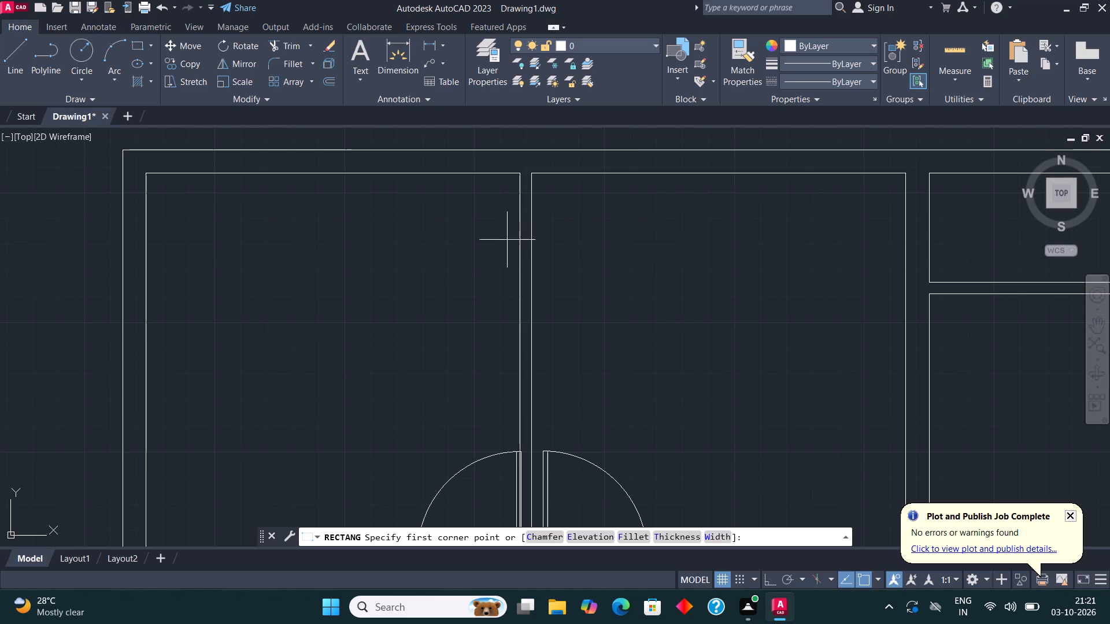
left_click(507, 241)
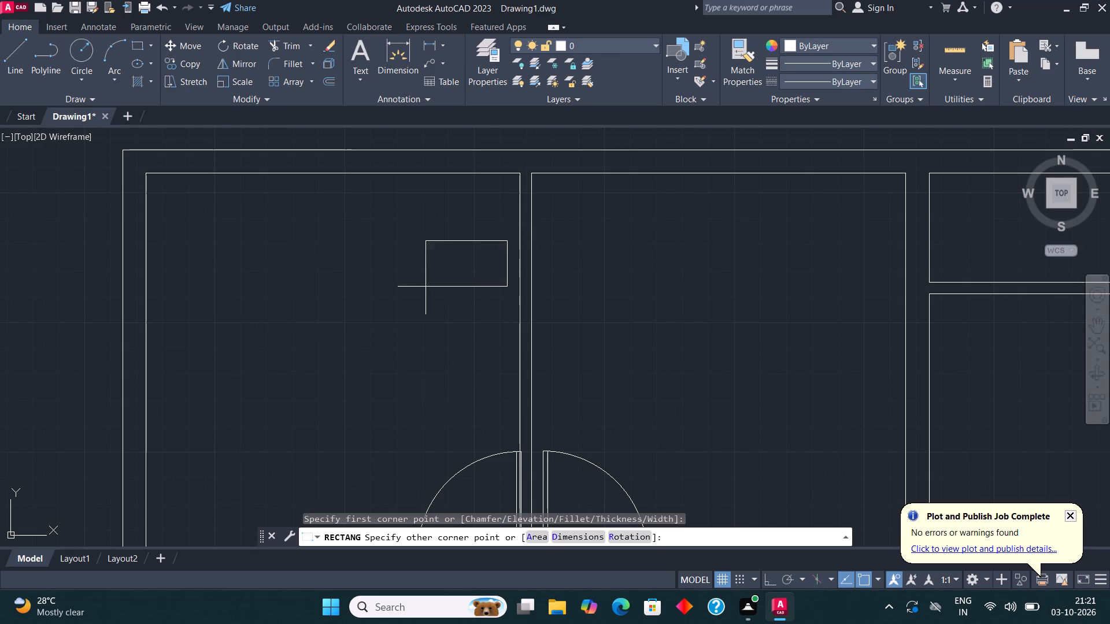
left_click(331, 362)
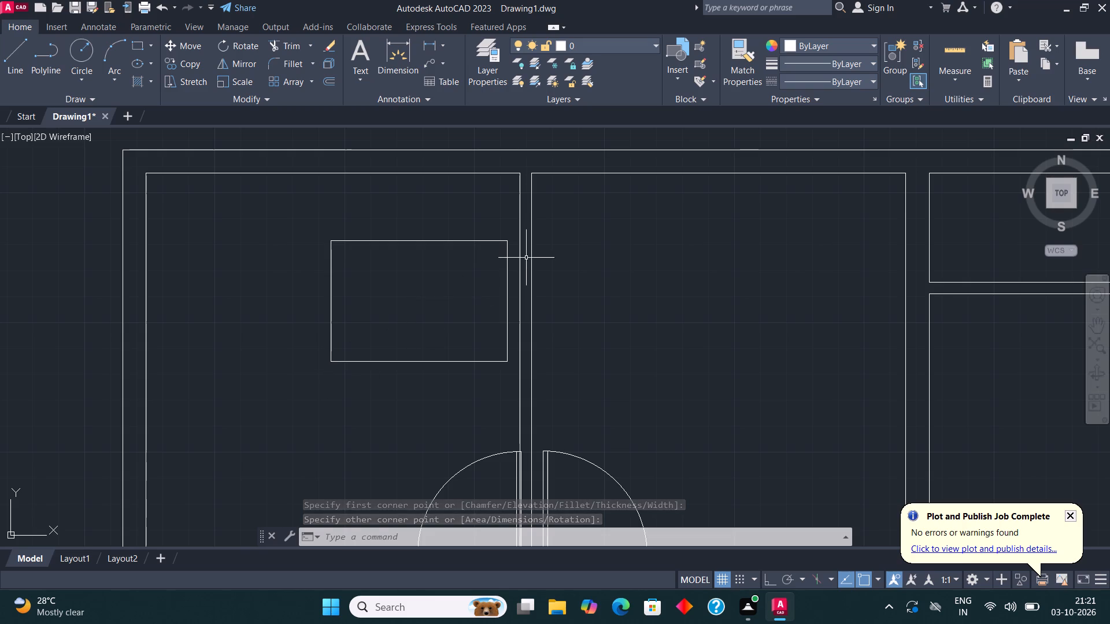
Draw a small, nearly square bedside table rectangle on the bed's upper edge, starting at its upper-right corner.
middle_click_drag(527, 257, 508, 293)
left_click(139, 44)
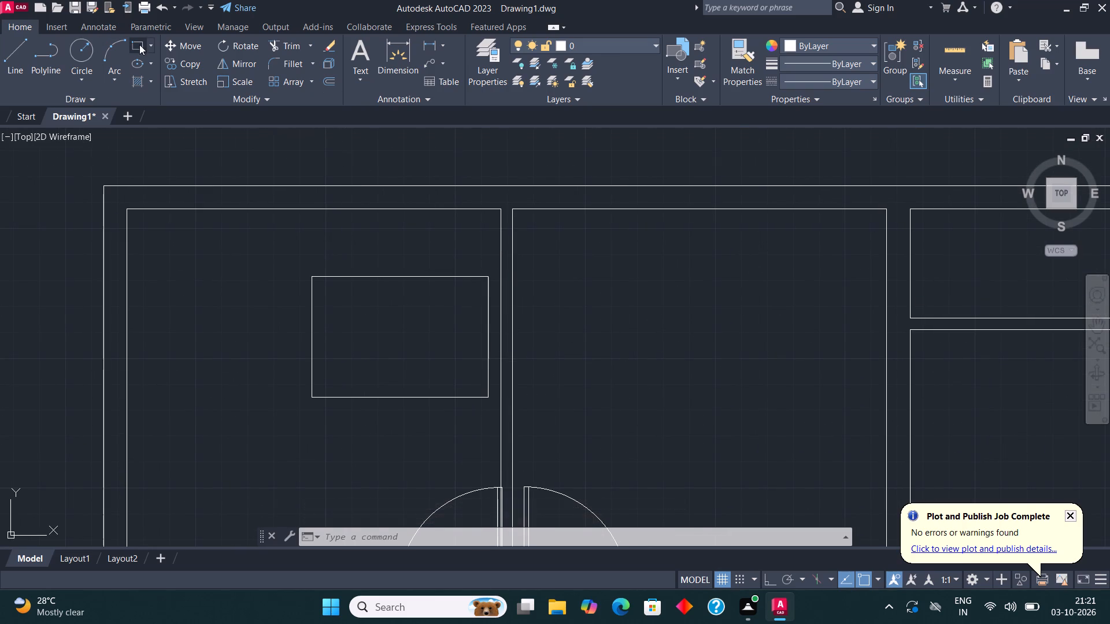
scroll(479, 277, "up", 2)
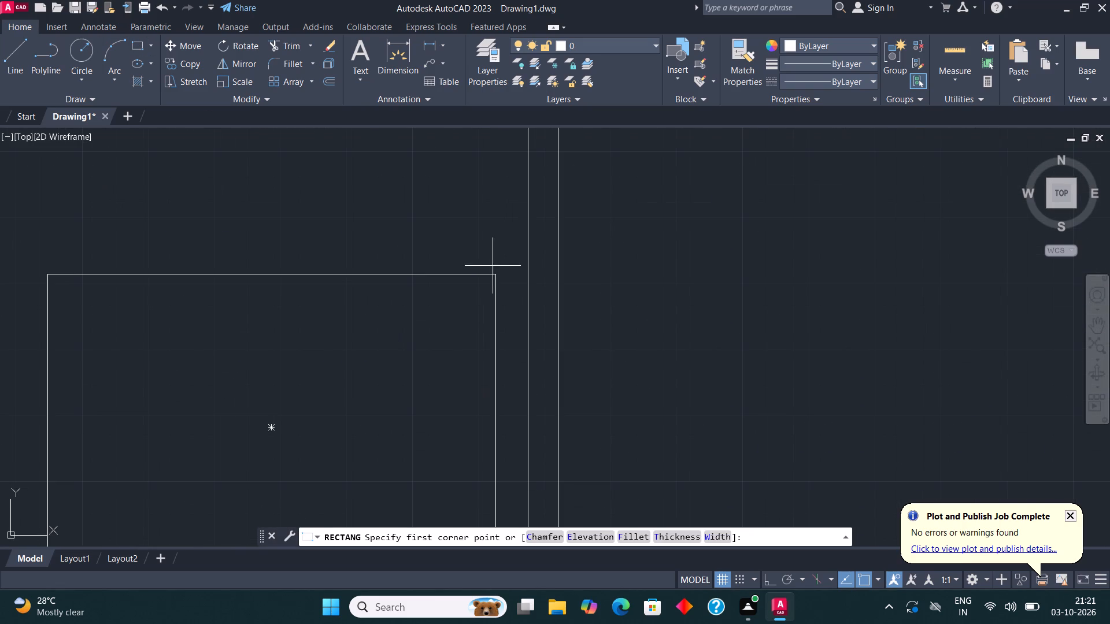
left_click(496, 274)
scroll(492, 281, "down", 1)
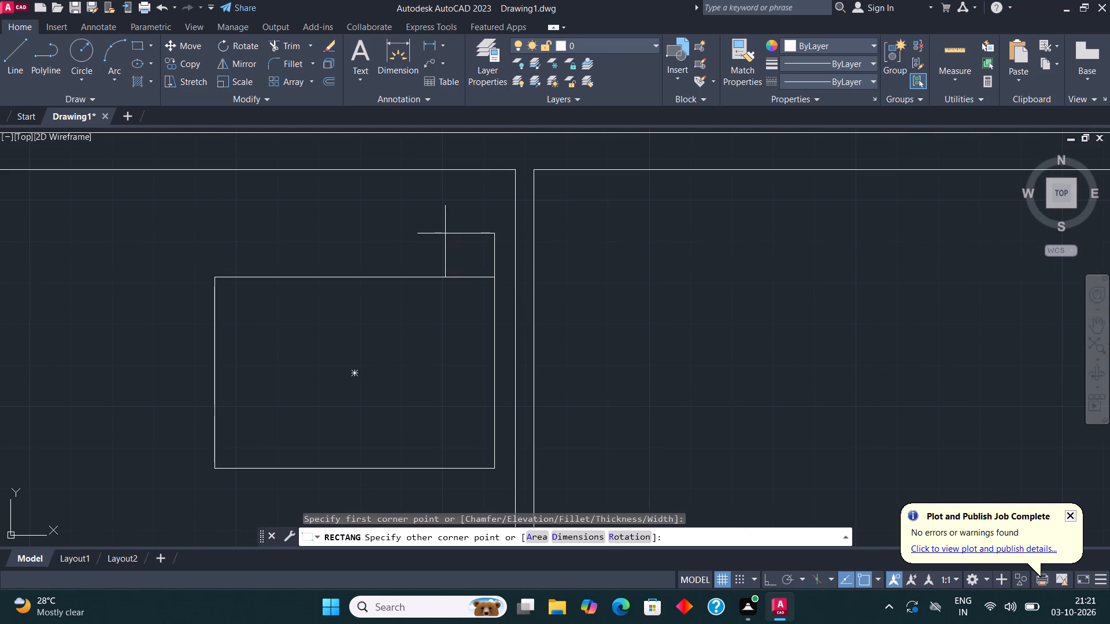
left_click(445, 231)
Copy the bedside table from its upper-right corner to the bed's lower-right corner.
left_click(454, 231)
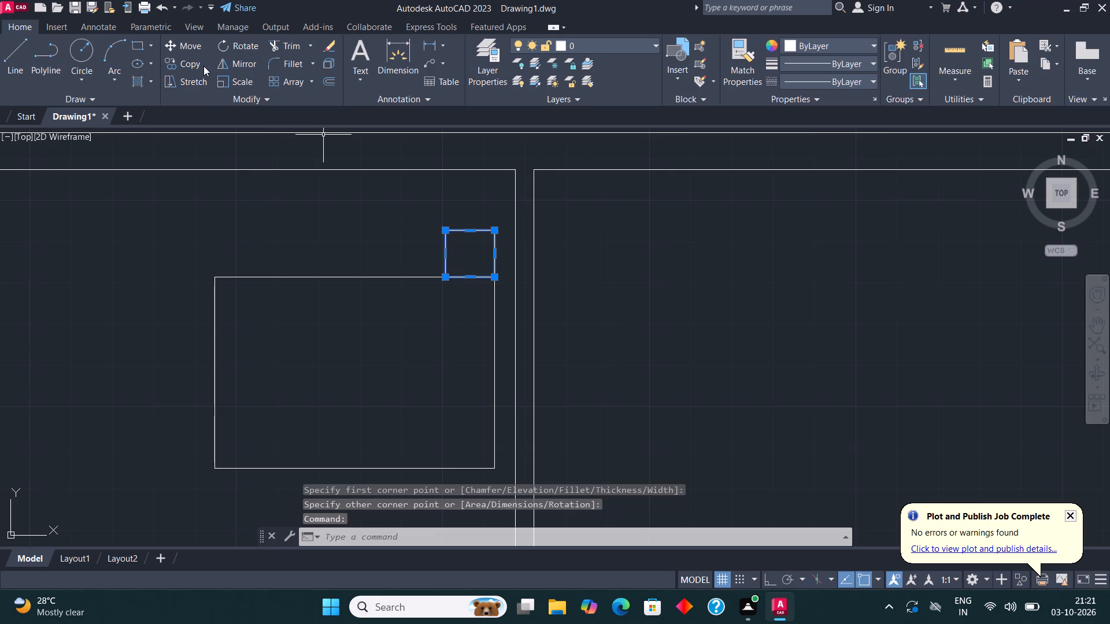
left_click(203, 65)
left_click(495, 229)
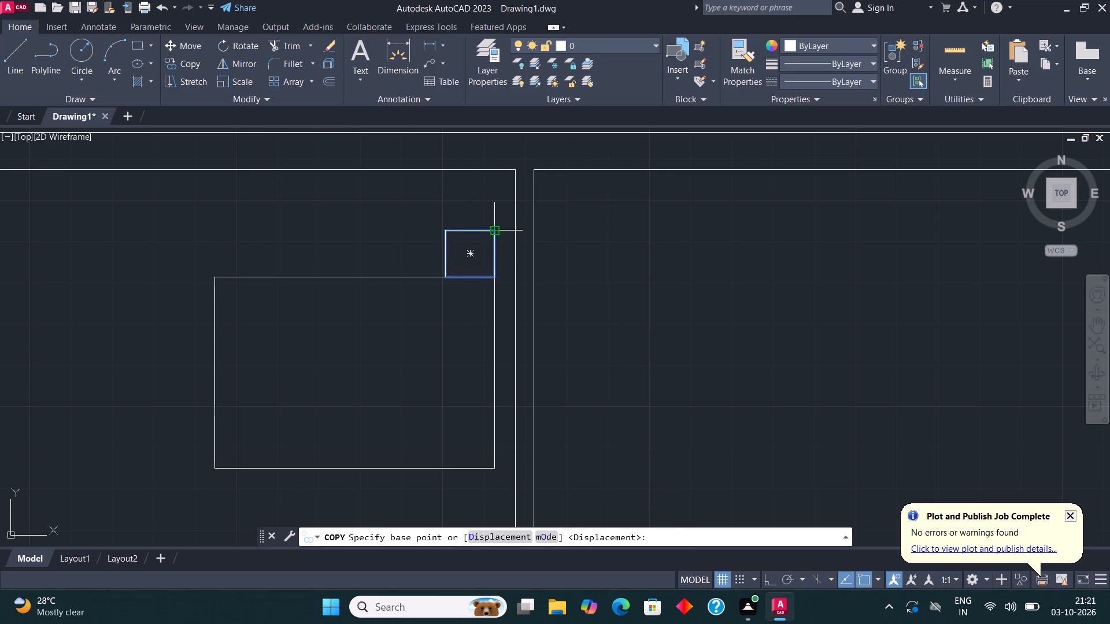
scroll(495, 229, "down", 2)
scroll(496, 319, "up", 3)
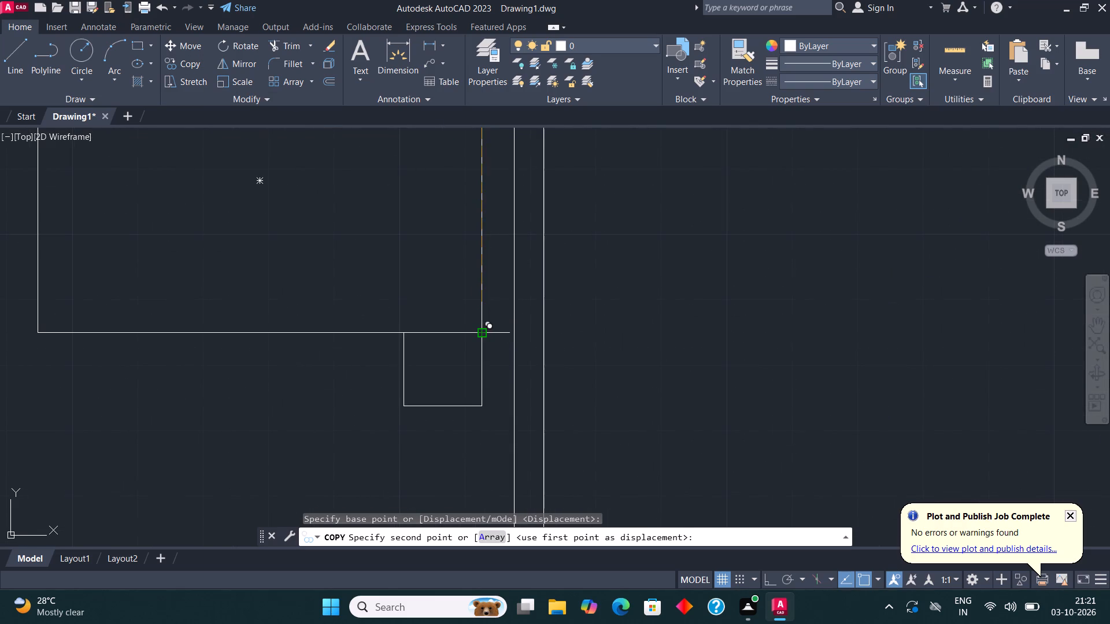
left_click(480, 335)
scroll(602, 292, "down", 2)
key("Escape")
Draw a Start, End, Direction arc upward from the bed's lower edge, left of the lower bedside table, bulging right.
middle_click_drag(589, 245, 573, 318)
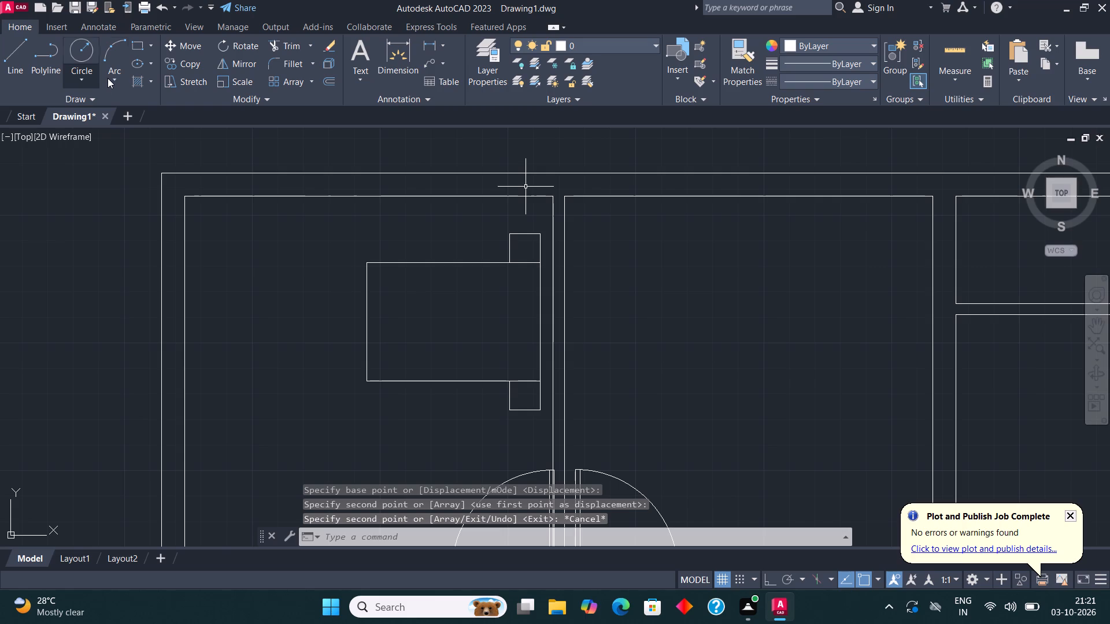
left_click(110, 77)
left_click(179, 253)
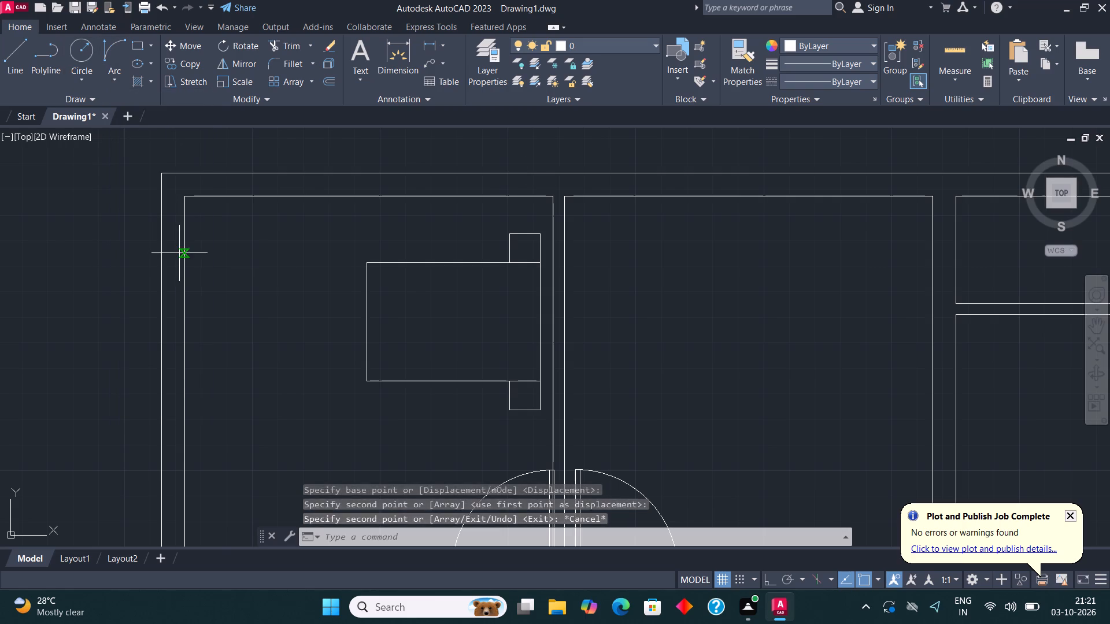
scroll(489, 376, "up", 2)
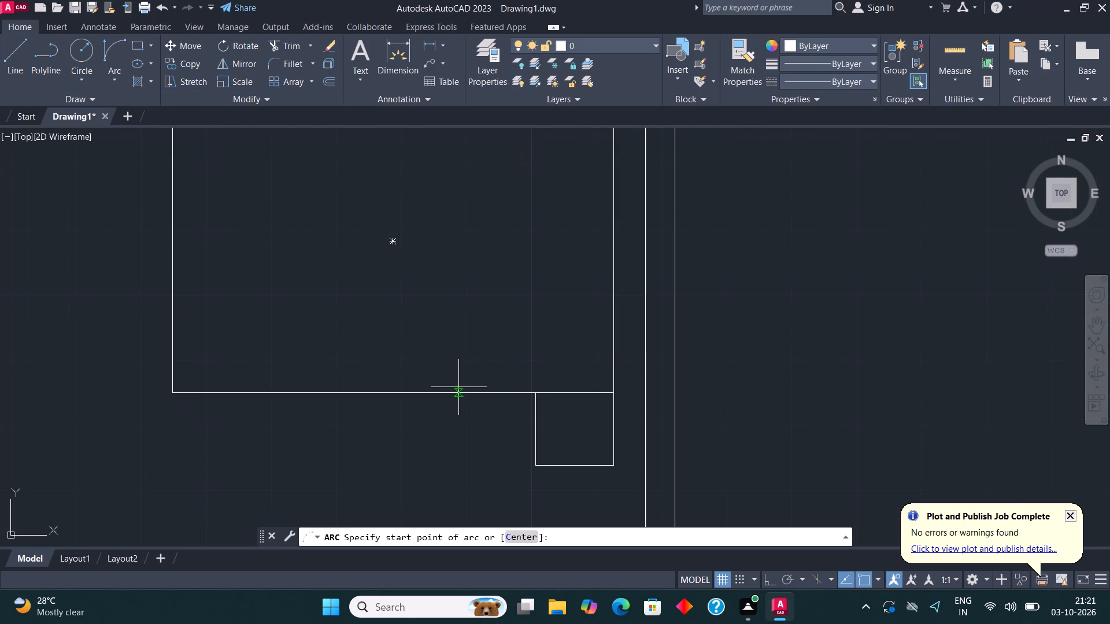
left_click(458, 387)
scroll(458, 386, "down", 1)
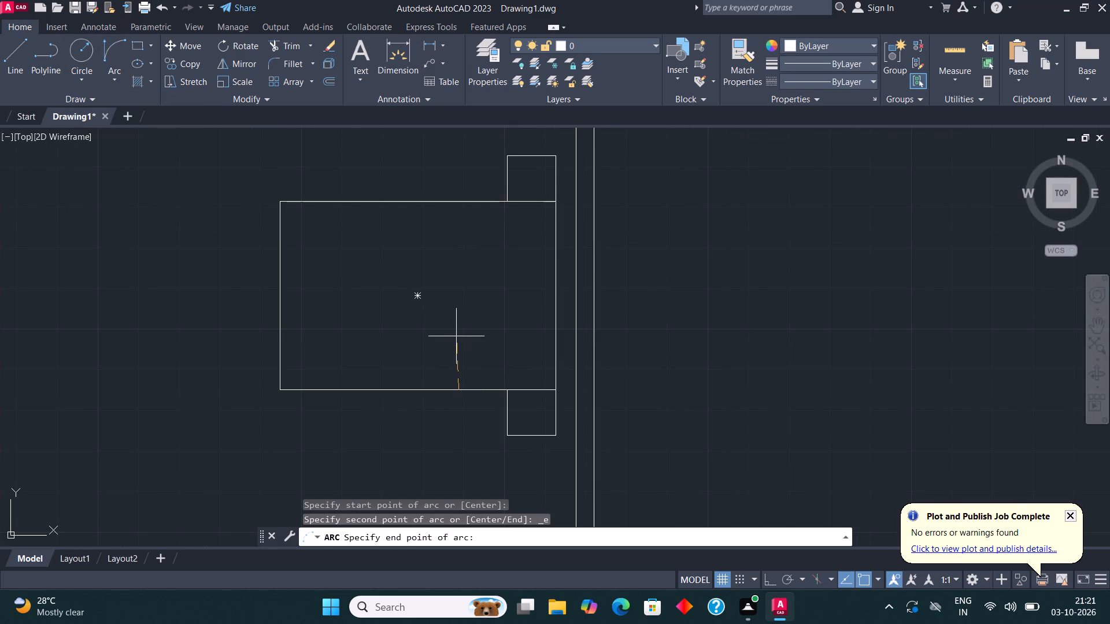
left_click(457, 335)
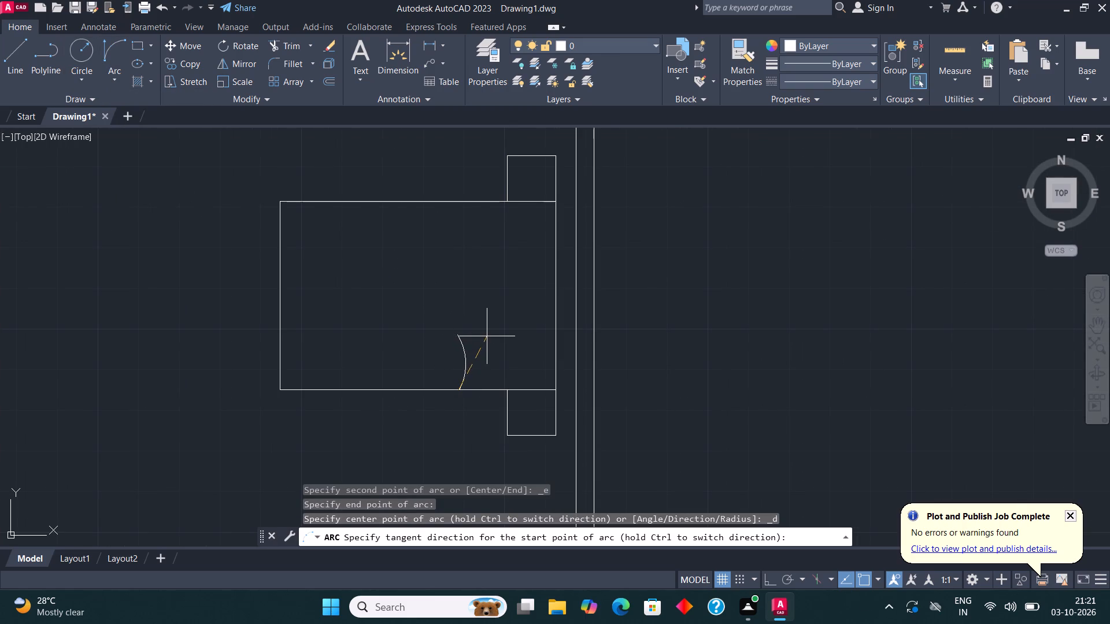
left_click(487, 336)
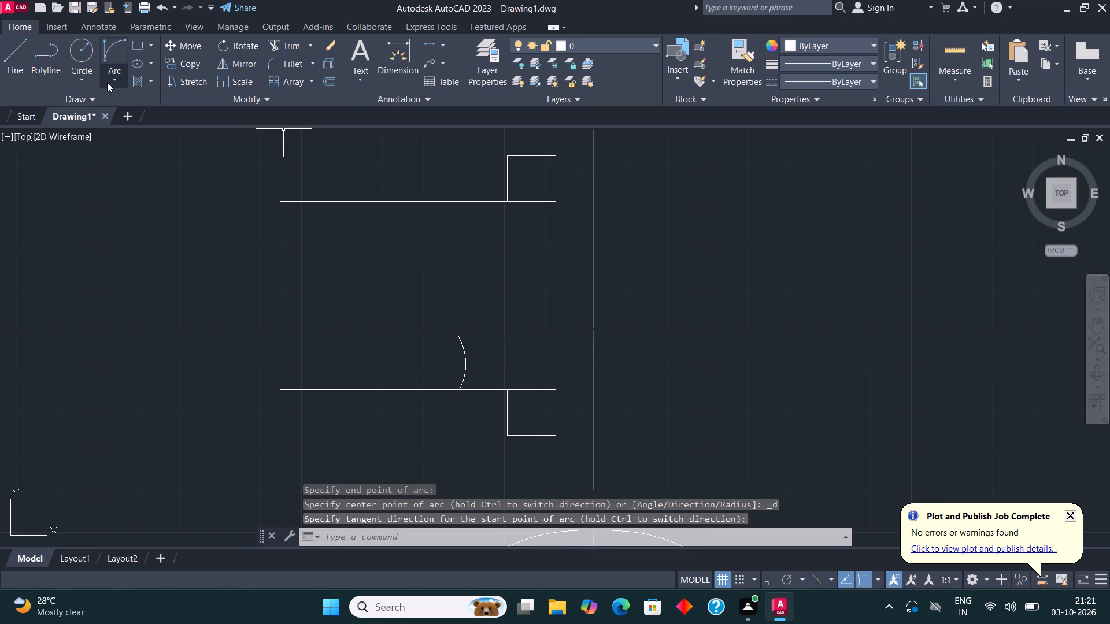
Continue the wavy line with a second Start, End, Direction arc about 1' straight up from the first arc's end, bulging left.
left_click(108, 80)
left_click(190, 253)
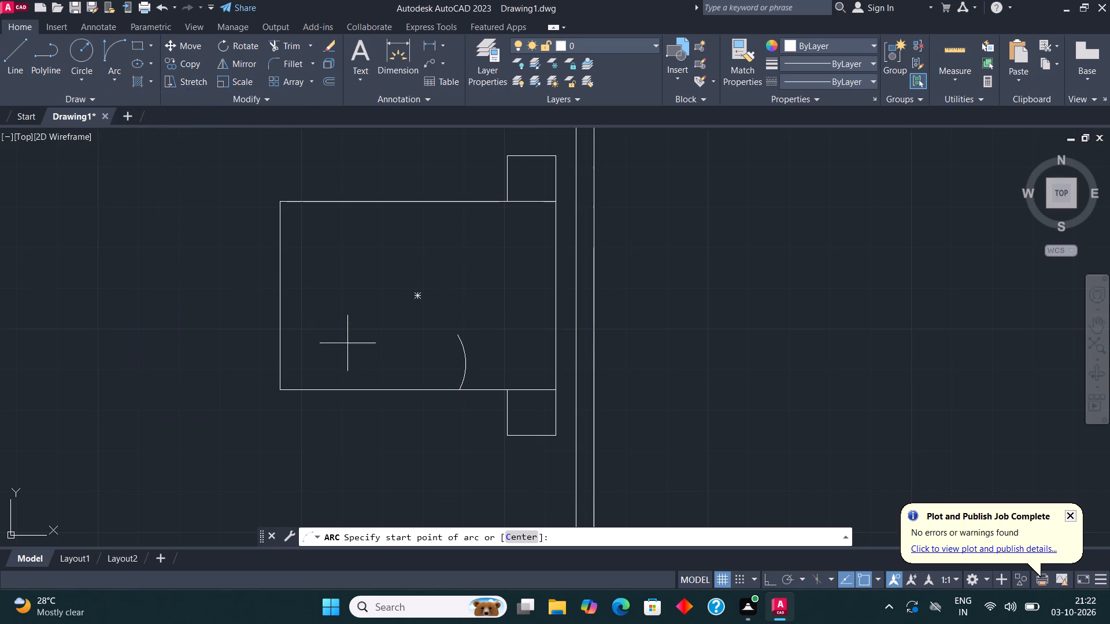
left_click(456, 333)
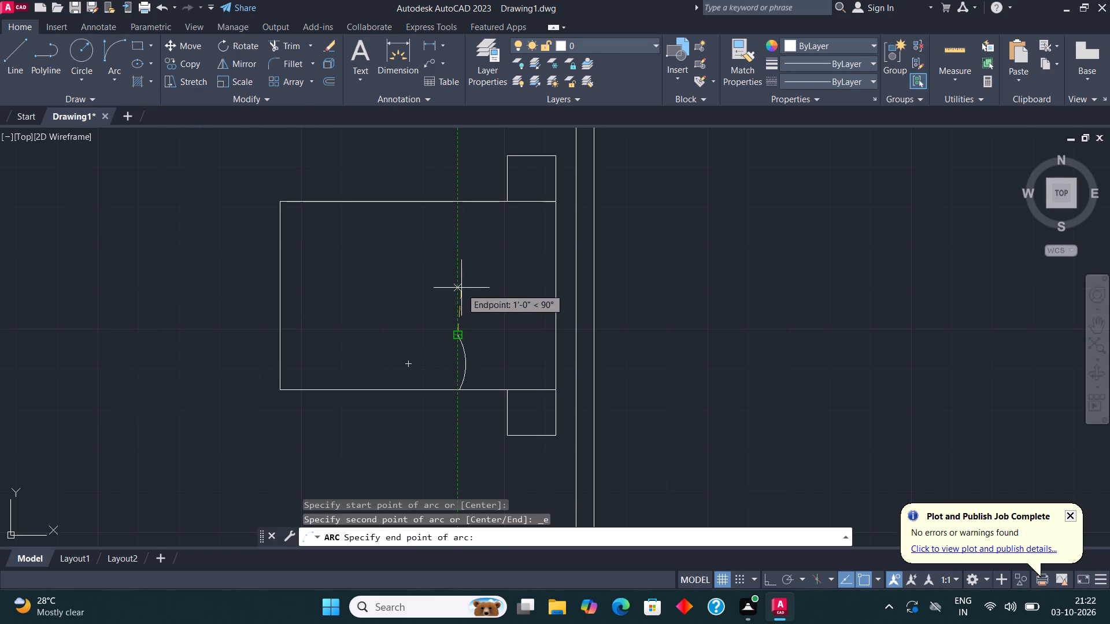
left_click(461, 285)
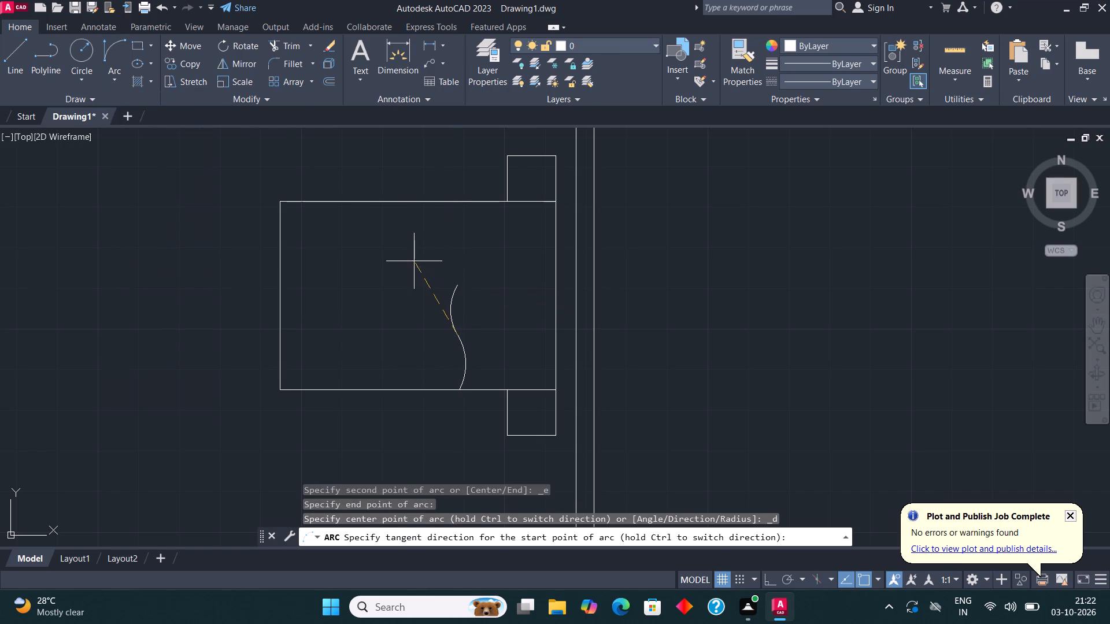
left_click(414, 261)
Add a third Start, End, Direction arc upward from the second arc's upper end, bulging right.
middle_click_drag(510, 276, 468, 310)
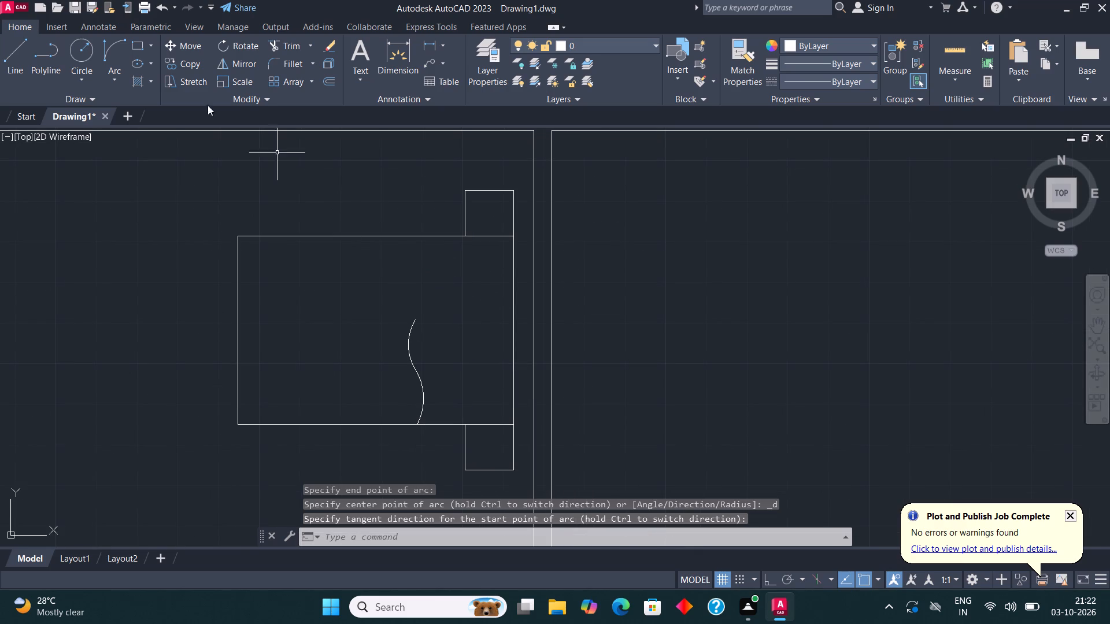
left_click(113, 75)
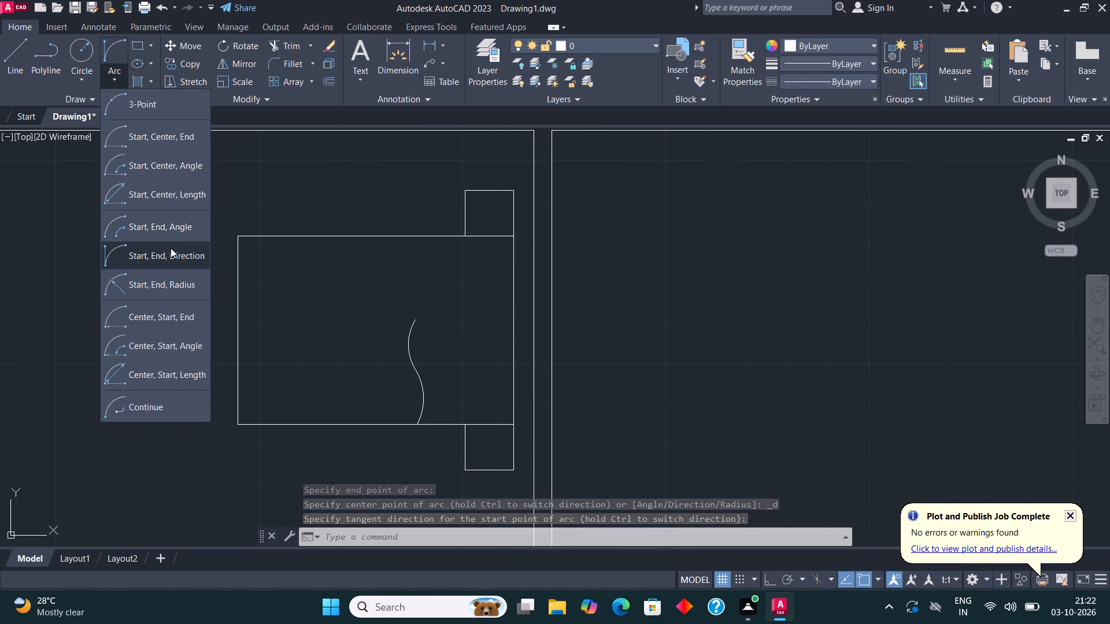
left_click(172, 250)
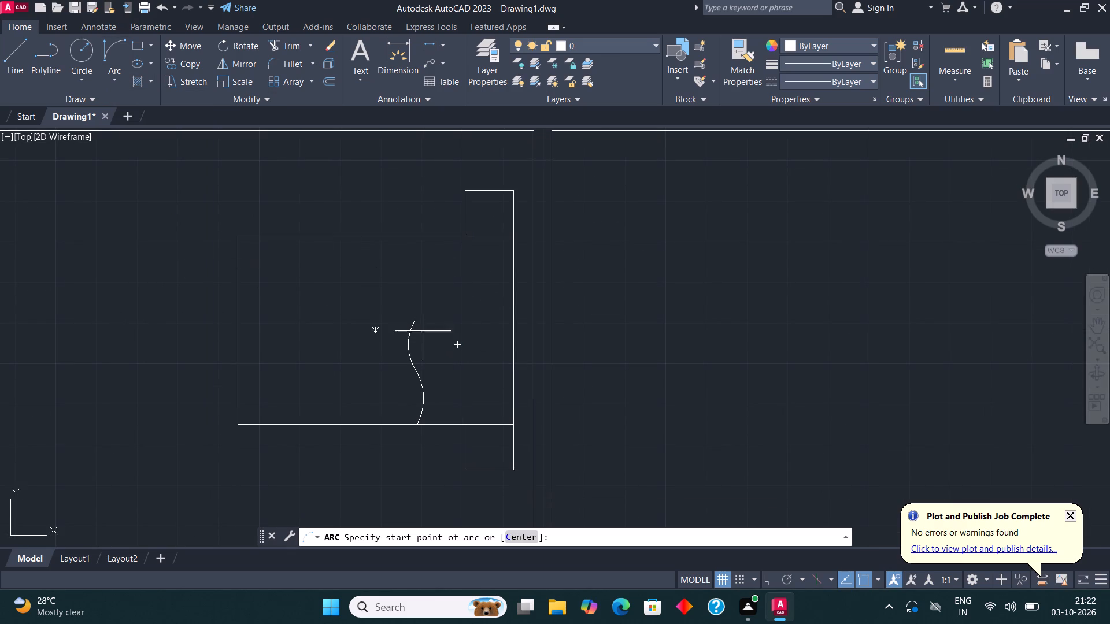
left_click(412, 318)
left_click(414, 277)
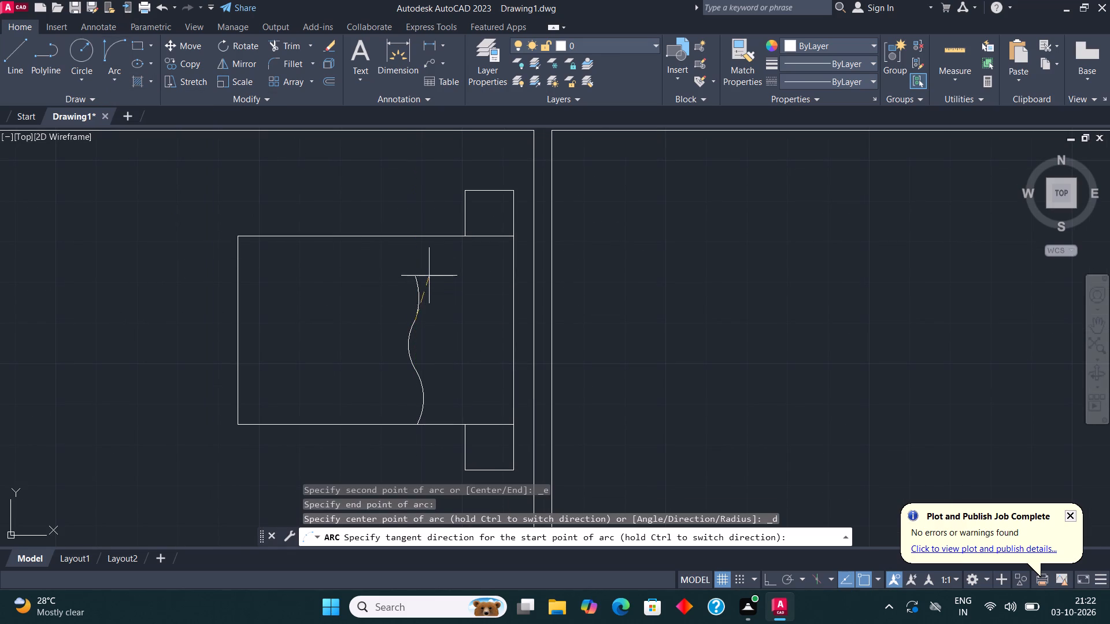
left_click(440, 276)
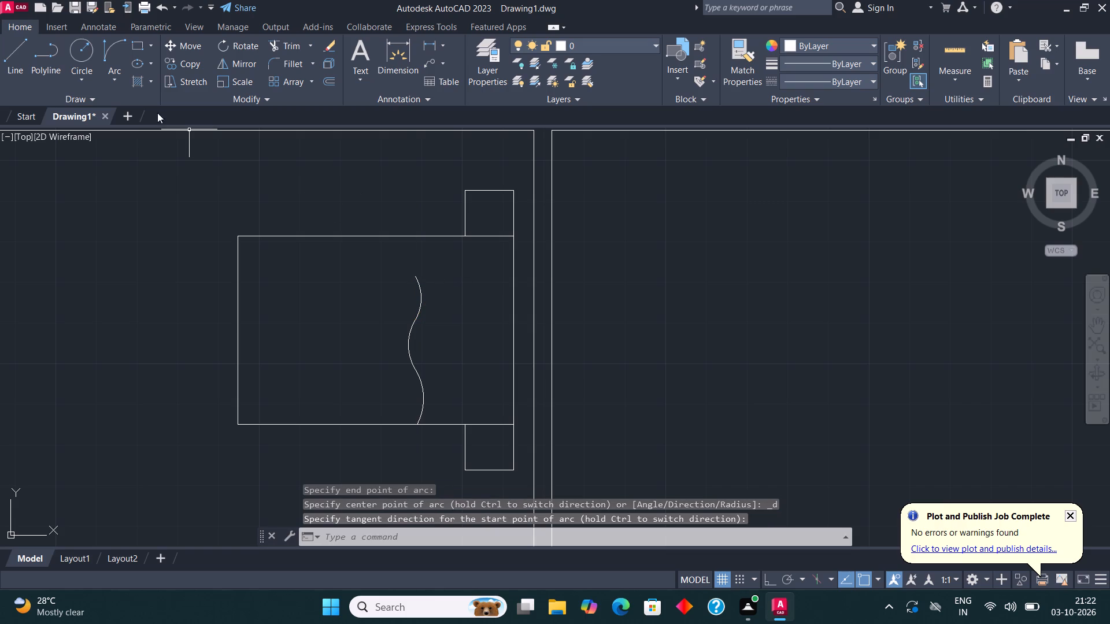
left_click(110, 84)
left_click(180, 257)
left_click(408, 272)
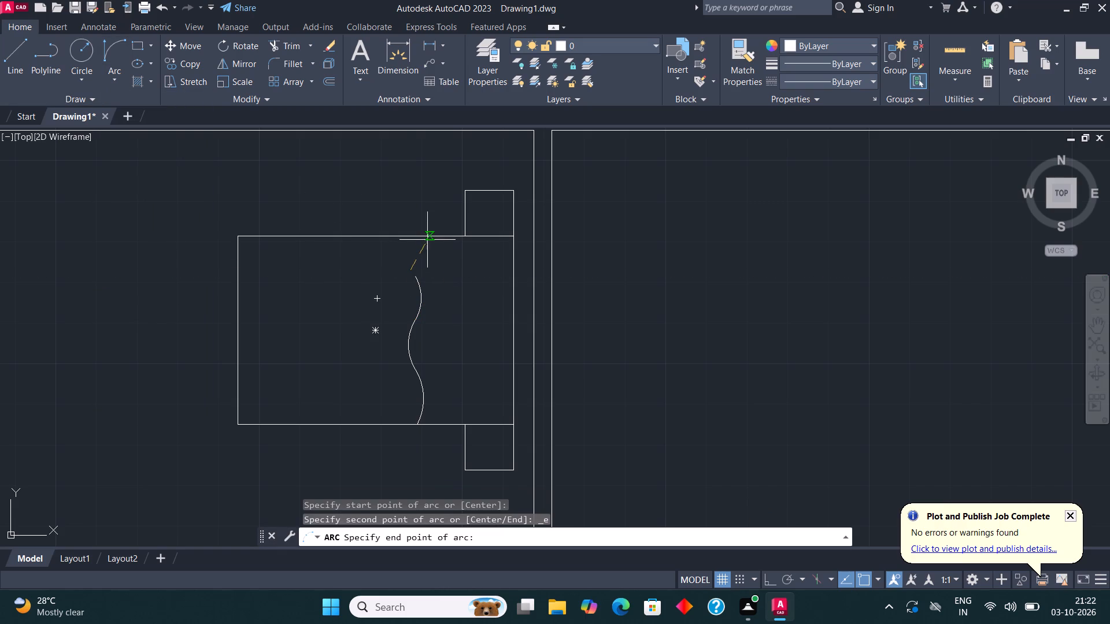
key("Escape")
Complete the wavy line with a Start, End, Direction arc from the third arc's upper end to the bed's upper edge, bulging left.
left_click(102, 80)
left_click(186, 252)
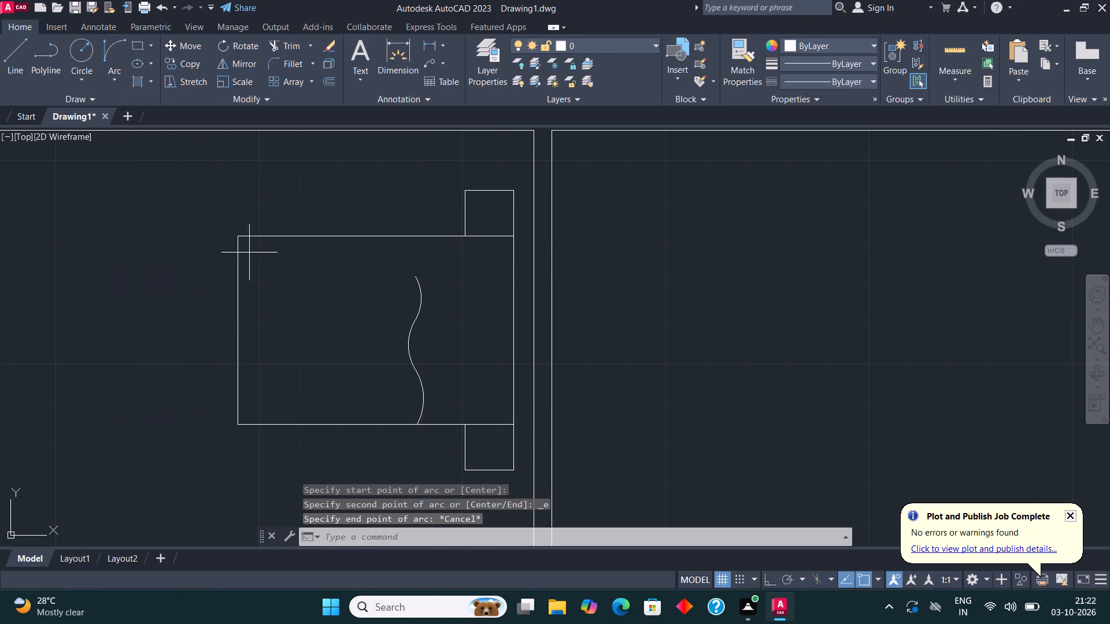
left_click(417, 273)
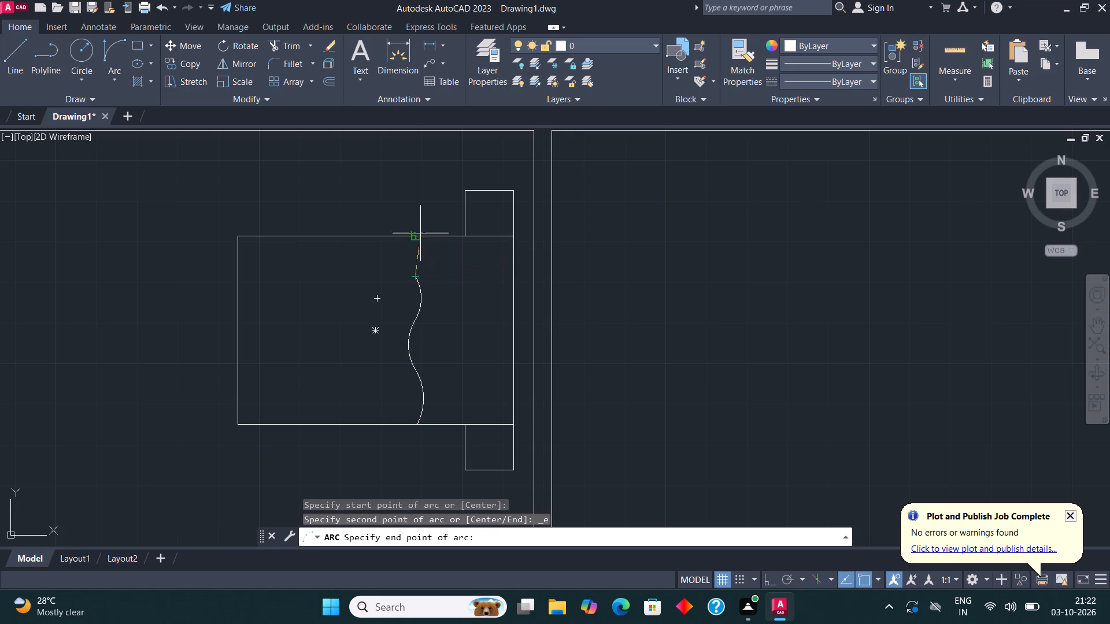
left_click(414, 237)
left_click(388, 251)
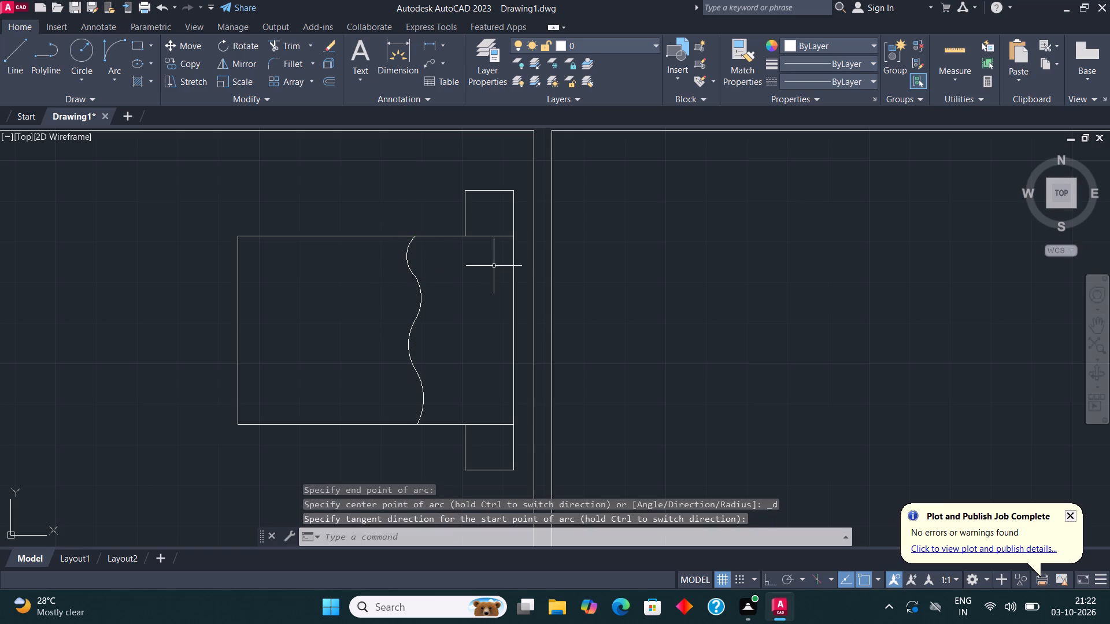
key("Escape")
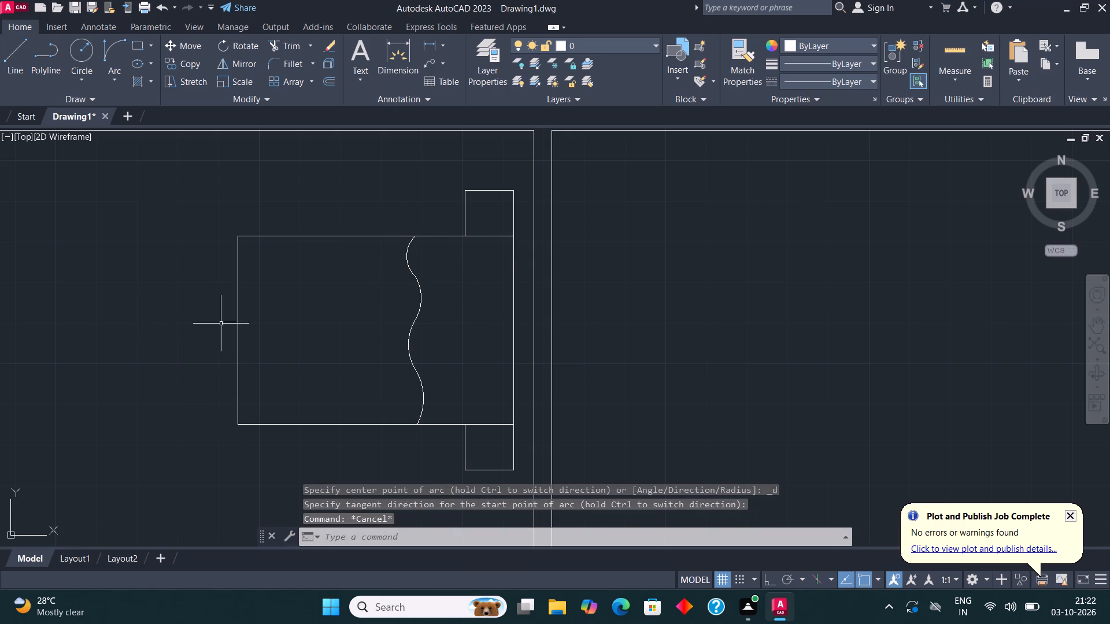
Offset all four arcs of the bed's wavy line by 1" toward the foot of the bed.
left_click(434, 399)
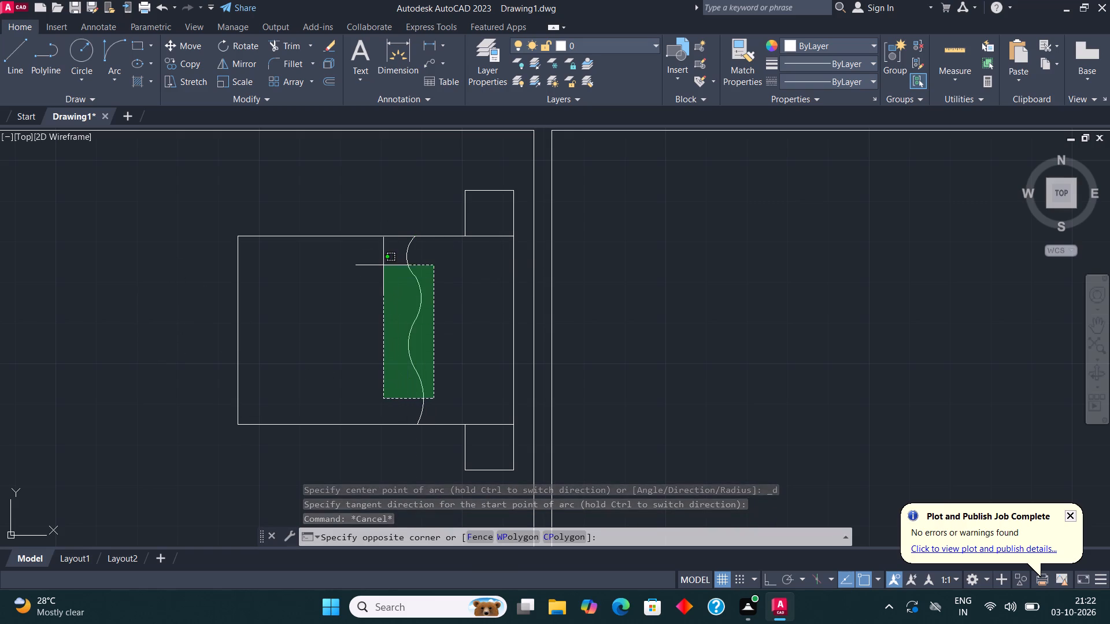
left_click(379, 255)
left_click(328, 85)
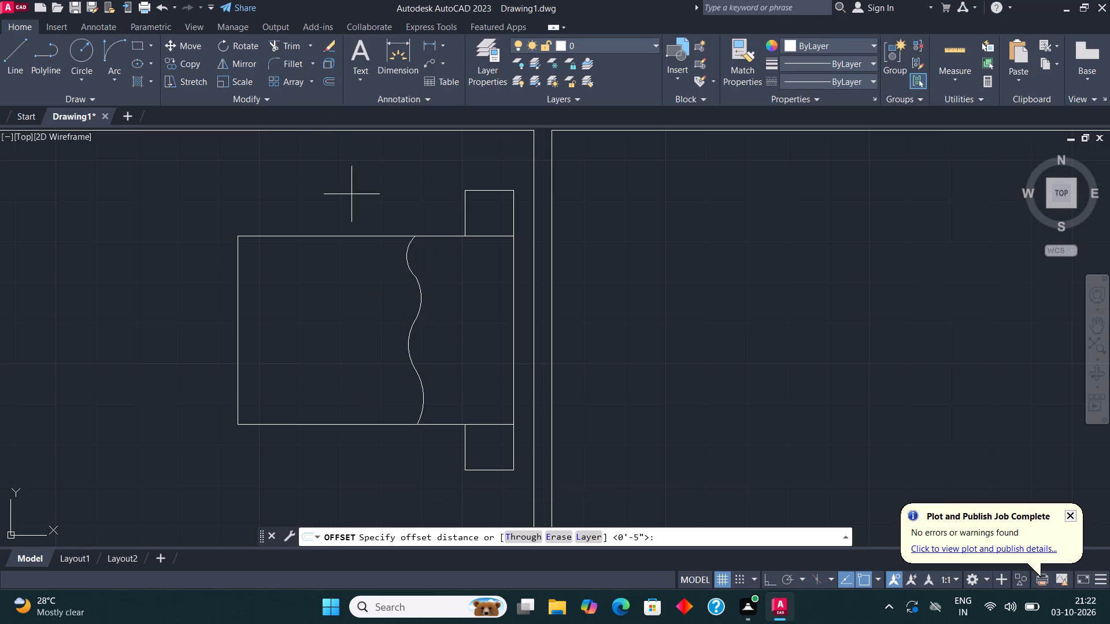
left_click(422, 382)
type("1\"")
key("Return")
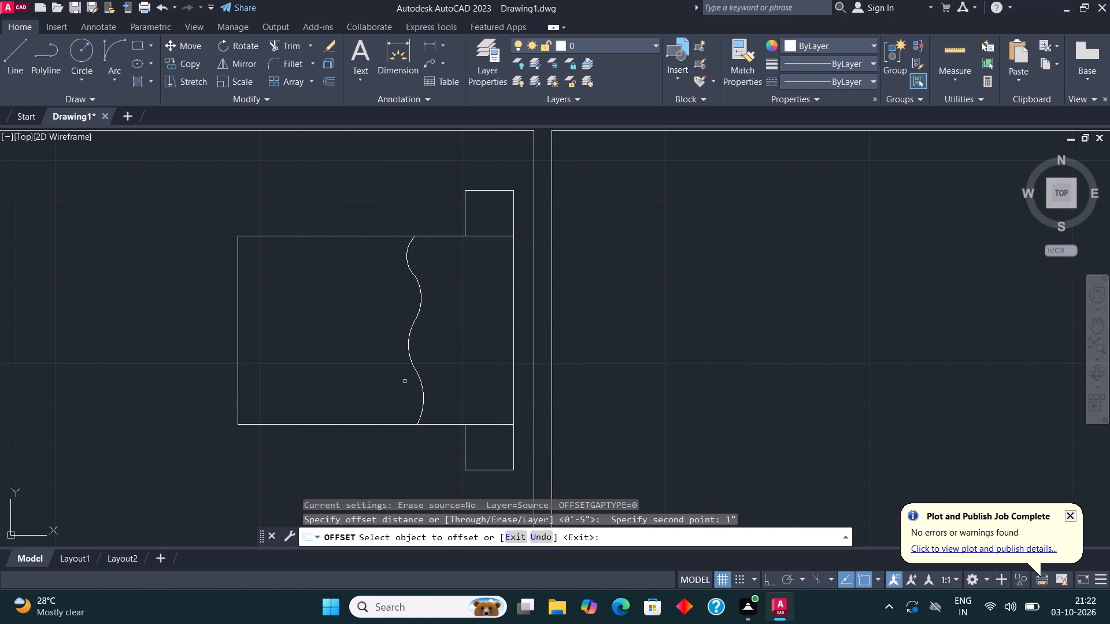
left_click(406, 340)
left_click(391, 330)
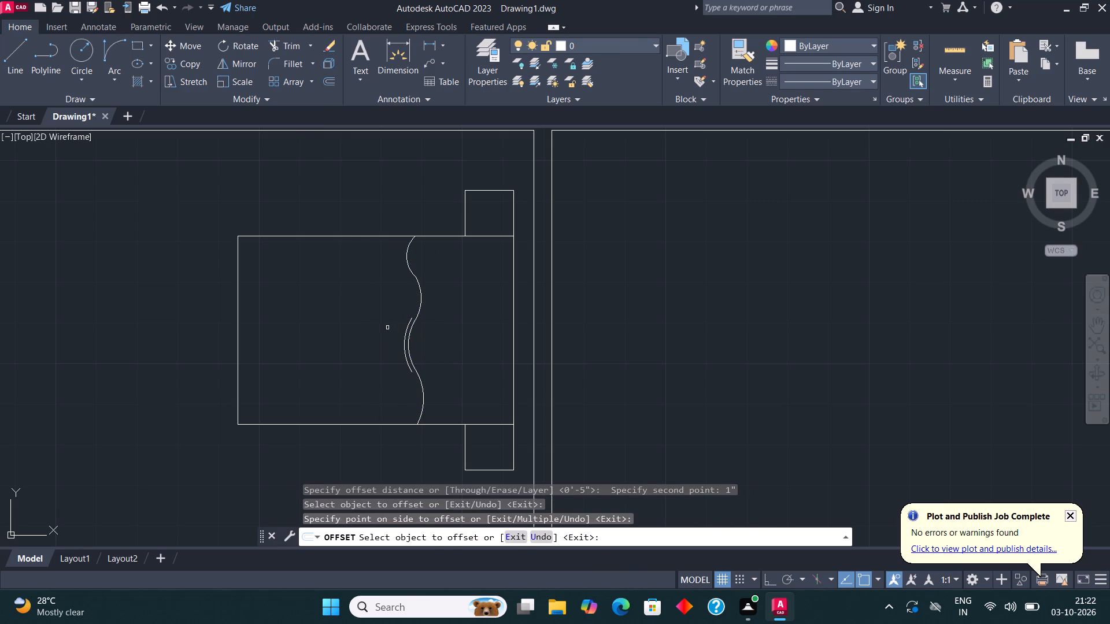
left_click(423, 307)
left_click(421, 306)
left_click_drag(398, 290, 393, 289)
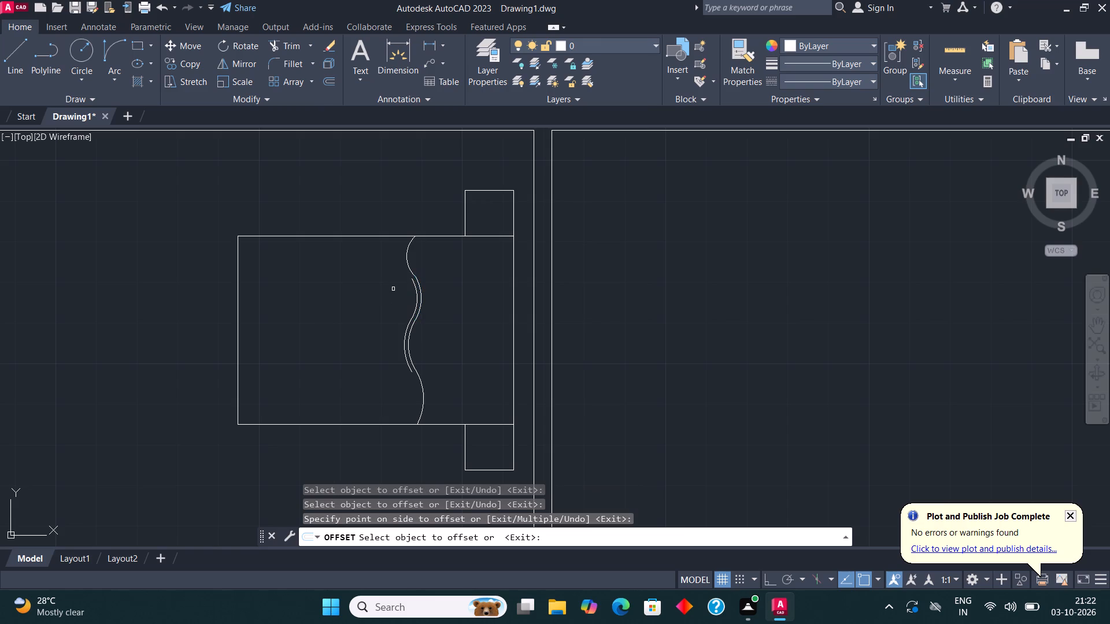
left_click(410, 270)
left_click(396, 268)
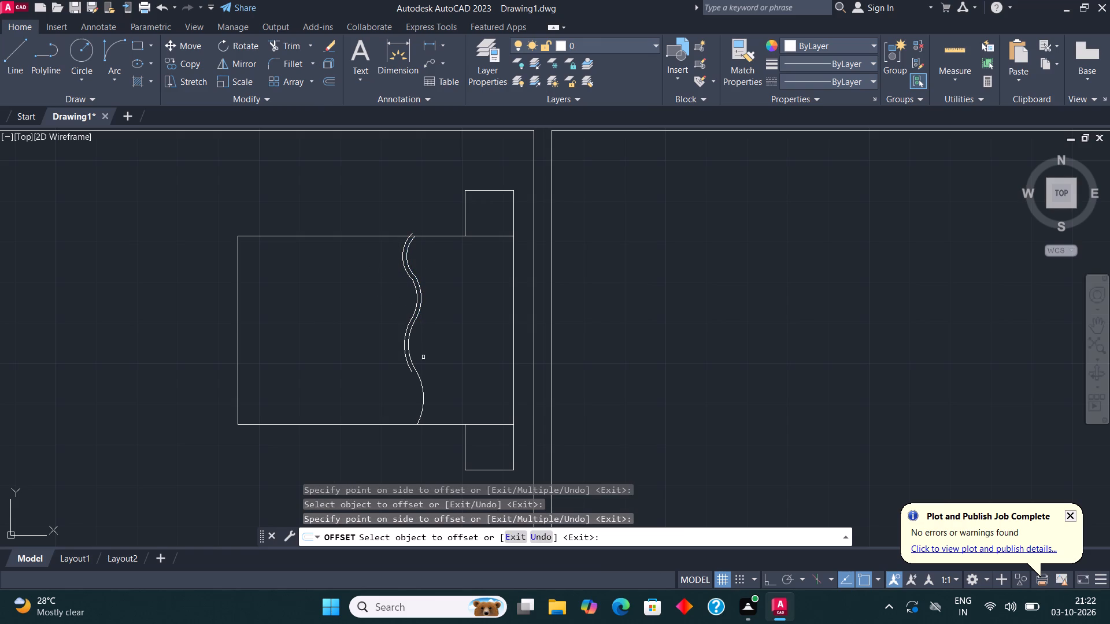
left_click(424, 399)
left_click(397, 380)
key("Escape")
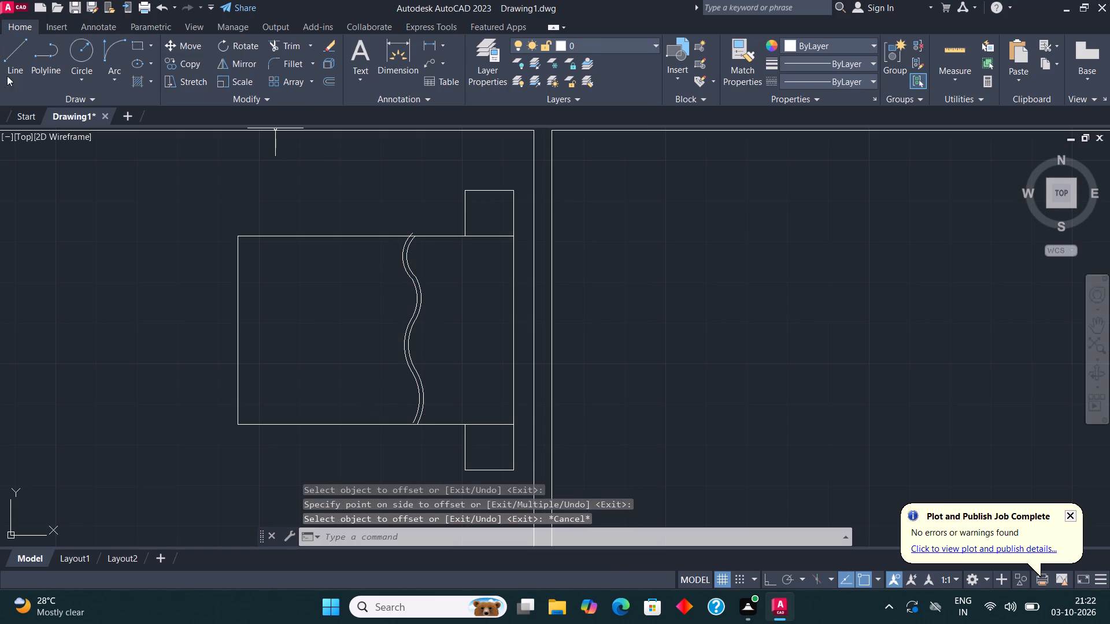
Draw a short line from the offset wavy line's lower end straight down to the bed's lower edge.
left_click(0, 51)
left_click(12, 60)
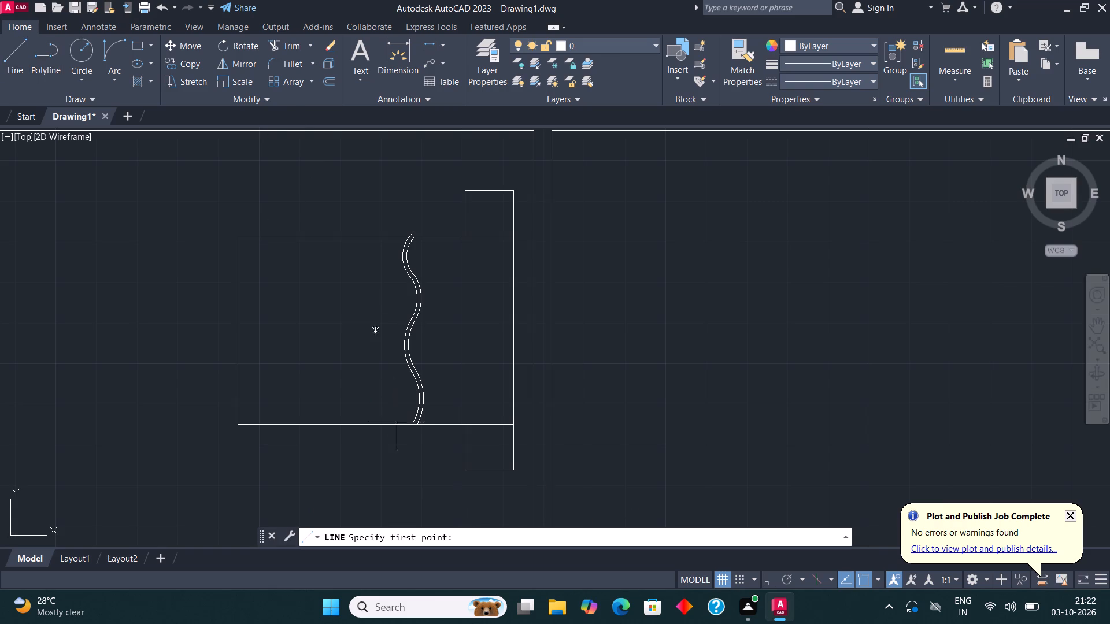
scroll(400, 435, "up", 5)
left_click(461, 354)
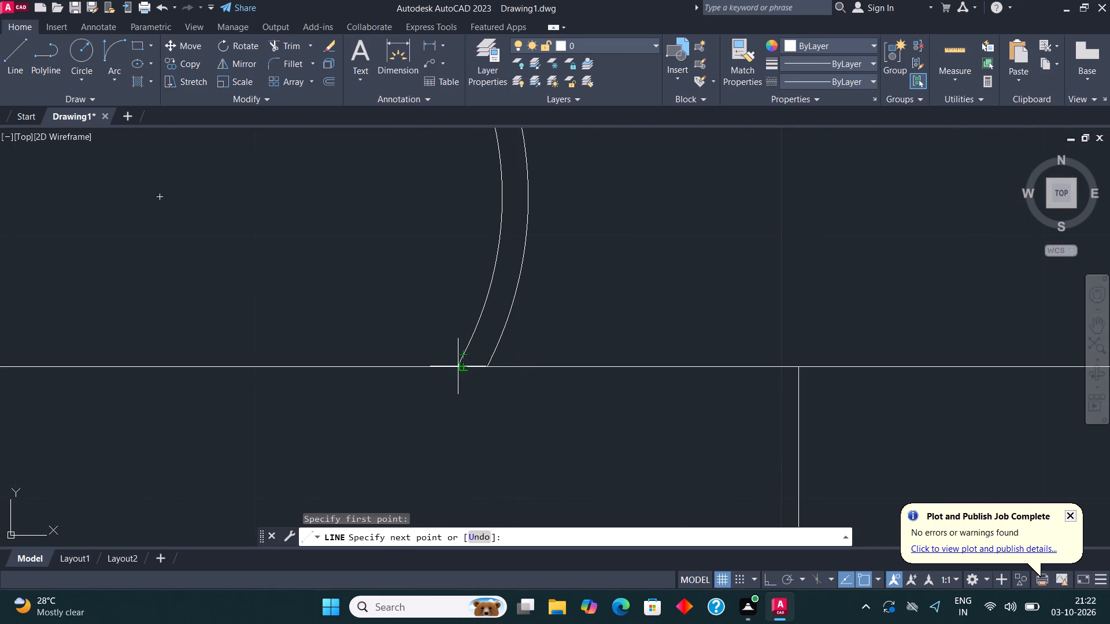
left_click(457, 366)
scroll(437, 415, "down", 2)
key("Escape")
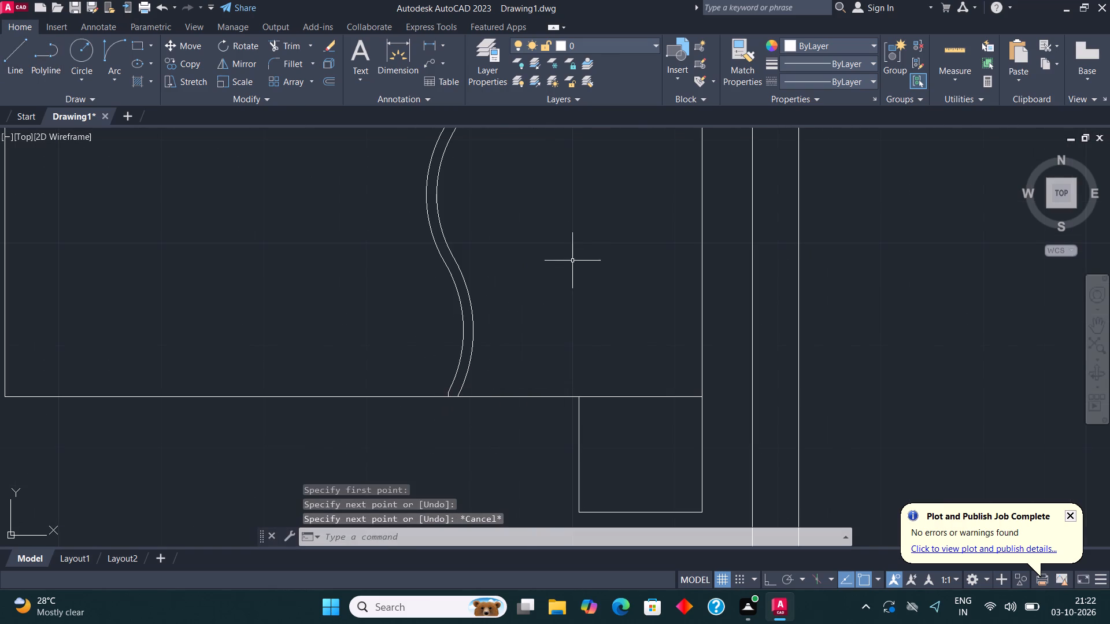
Trim the end of the offset arc that sticks out beyond the bed's upper edge.
middle_click_drag(566, 293, 516, 543)
scroll(512, 519, "down", 1)
scroll(444, 304, "up", 3)
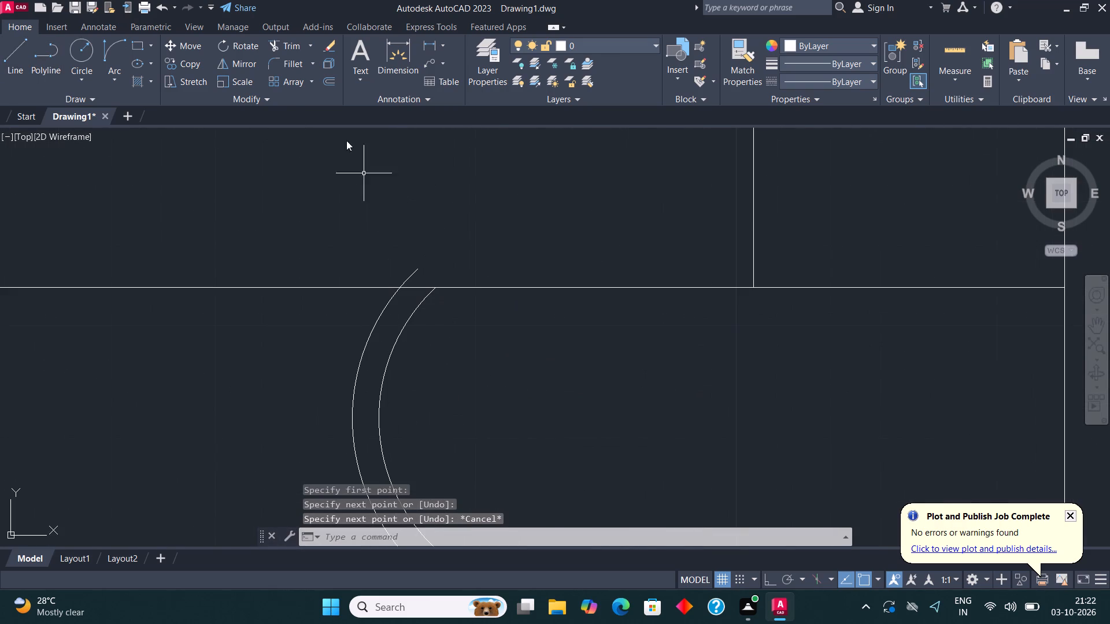
left_click(291, 39)
left_click(402, 271)
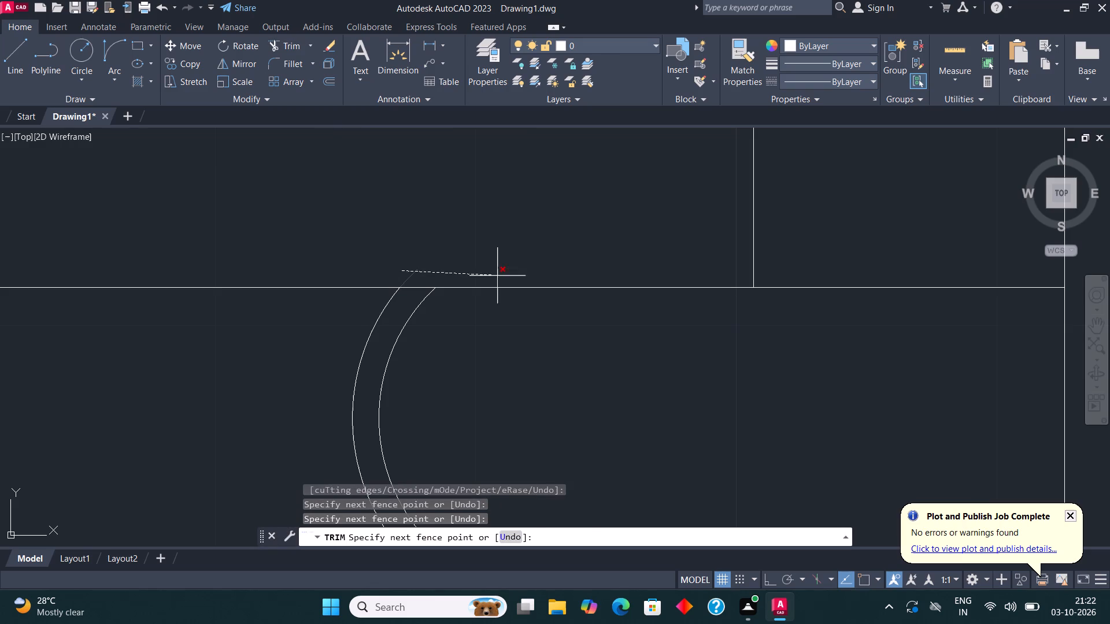
left_click(497, 277)
scroll(403, 177, "down", 4)
key("Escape")
Draw a small, nearly square rectangle on the bed's upper half, between the wavy line and the headboard edge.
middle_click_drag(493, 273, 533, 294)
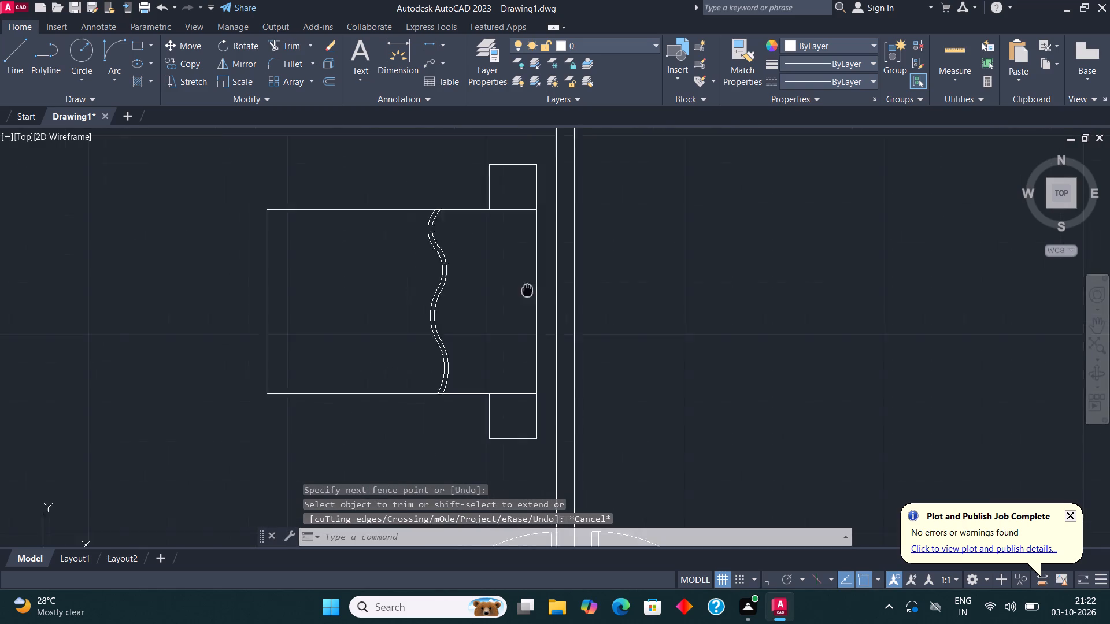
middle_click_drag(533, 294, 552, 307)
middle_click_drag(538, 255, 475, 289)
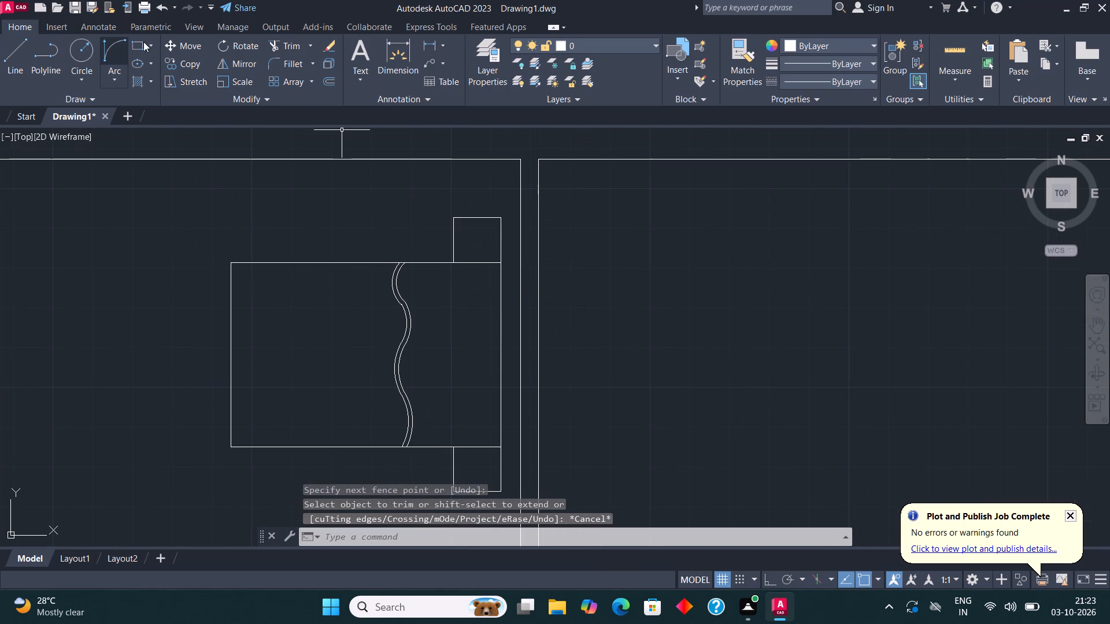
left_click(135, 44)
scroll(468, 318, "up", 2)
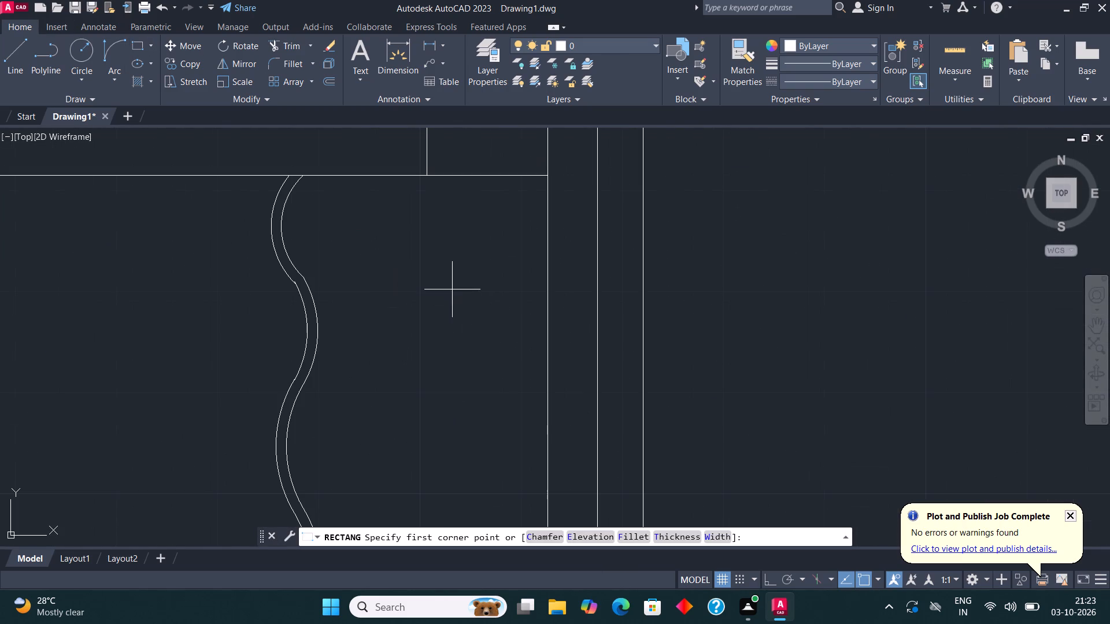
left_click(436, 269)
left_click(497, 324)
key("Escape")
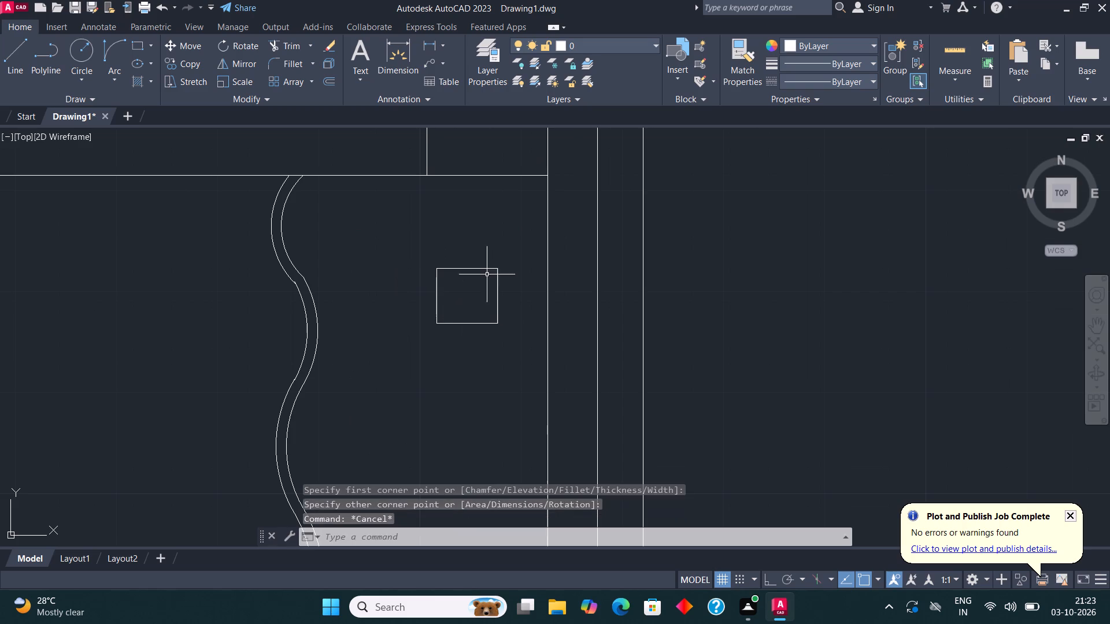
Rotate the small rectangle freehand about its centre so that it sits tilted on the bed.
left_click(471, 262)
left_click(457, 285)
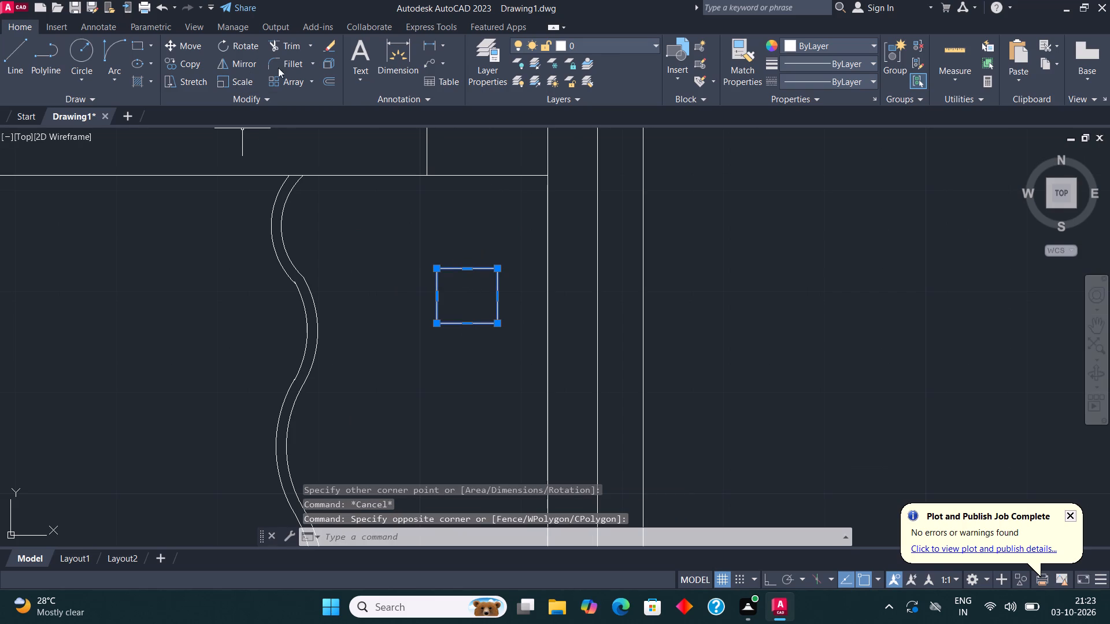
left_click(250, 42)
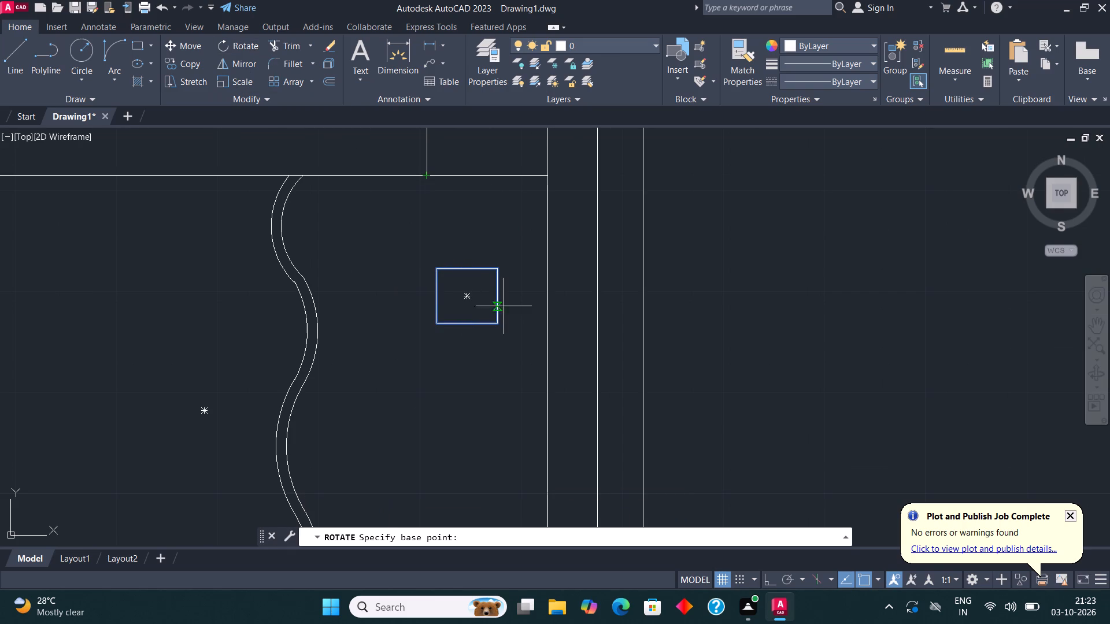
left_click(472, 299)
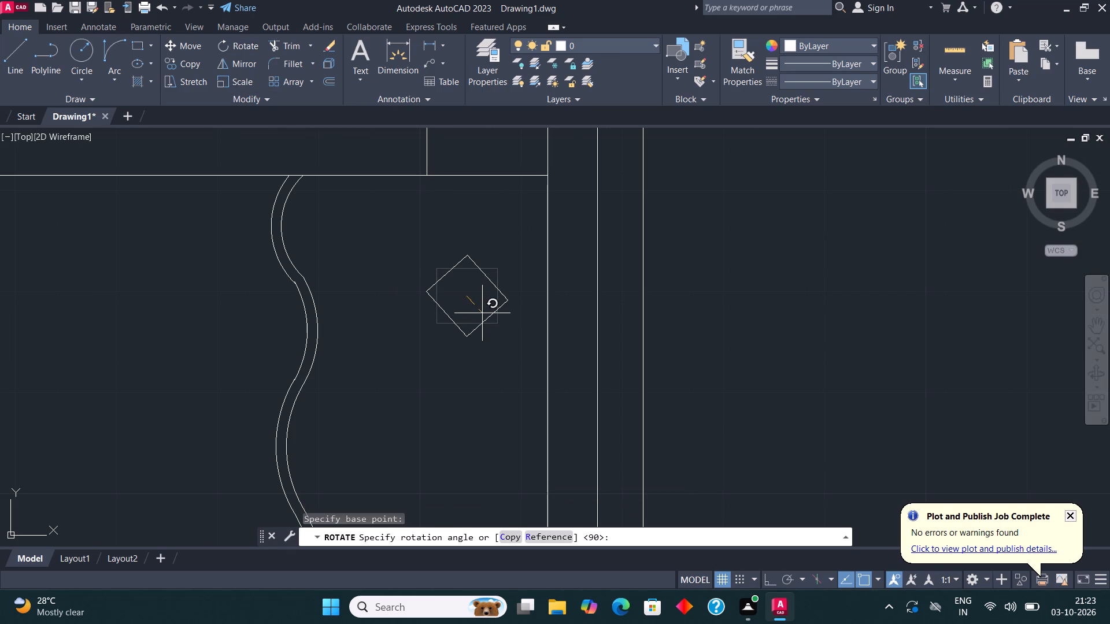
left_click(482, 317)
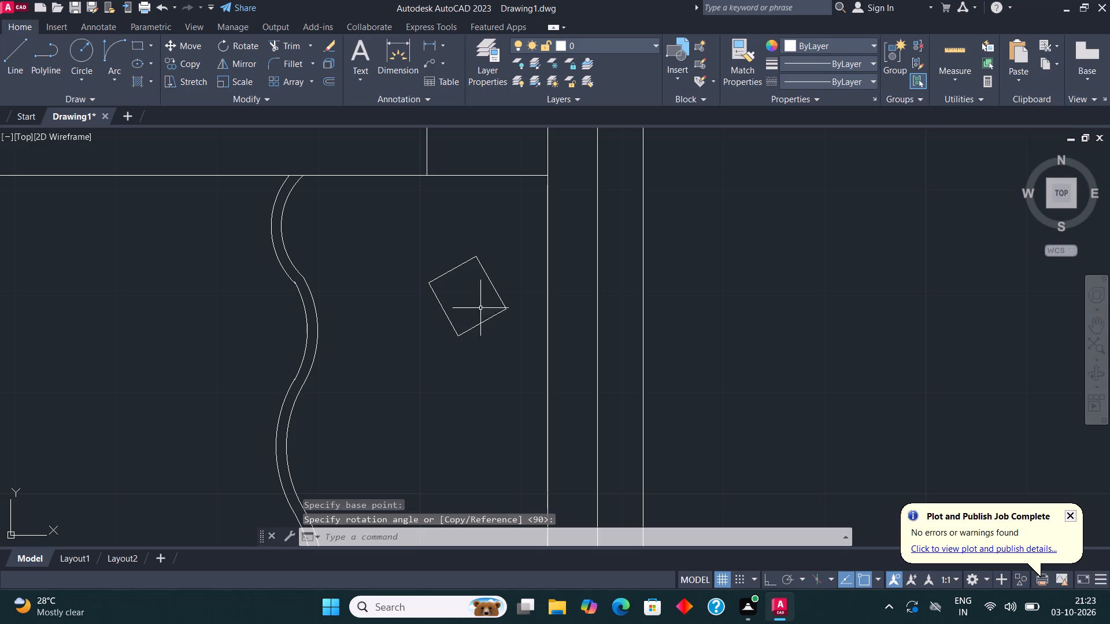
Copy the tilted rectangle to a spot just below the original so that the two partly overlap.
left_click(468, 274)
left_click(444, 241)
left_click(180, 58)
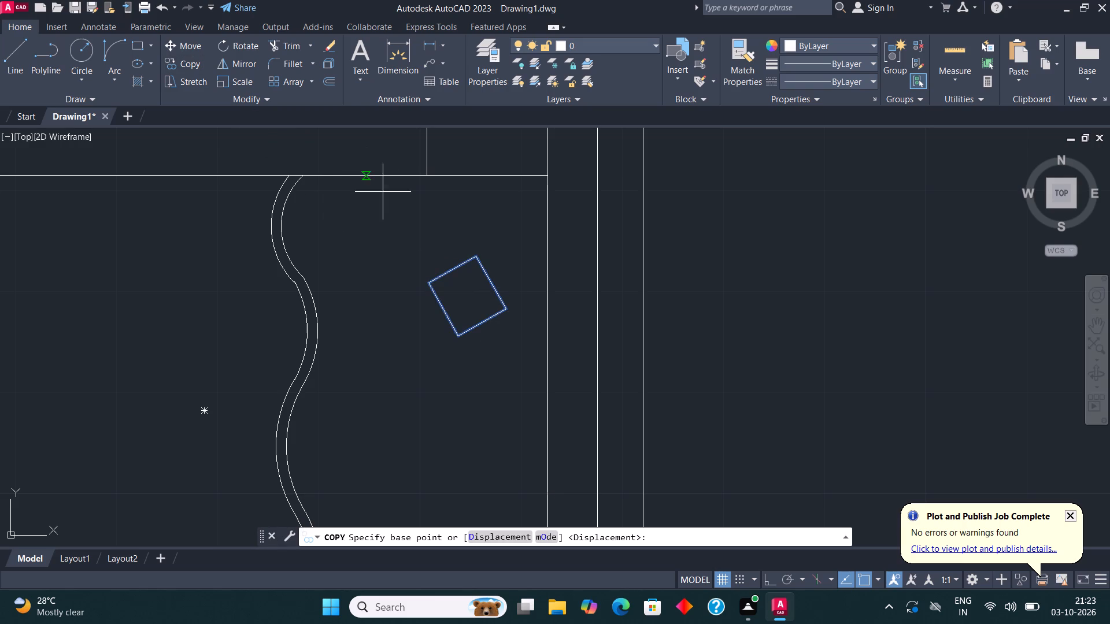
left_click(460, 294)
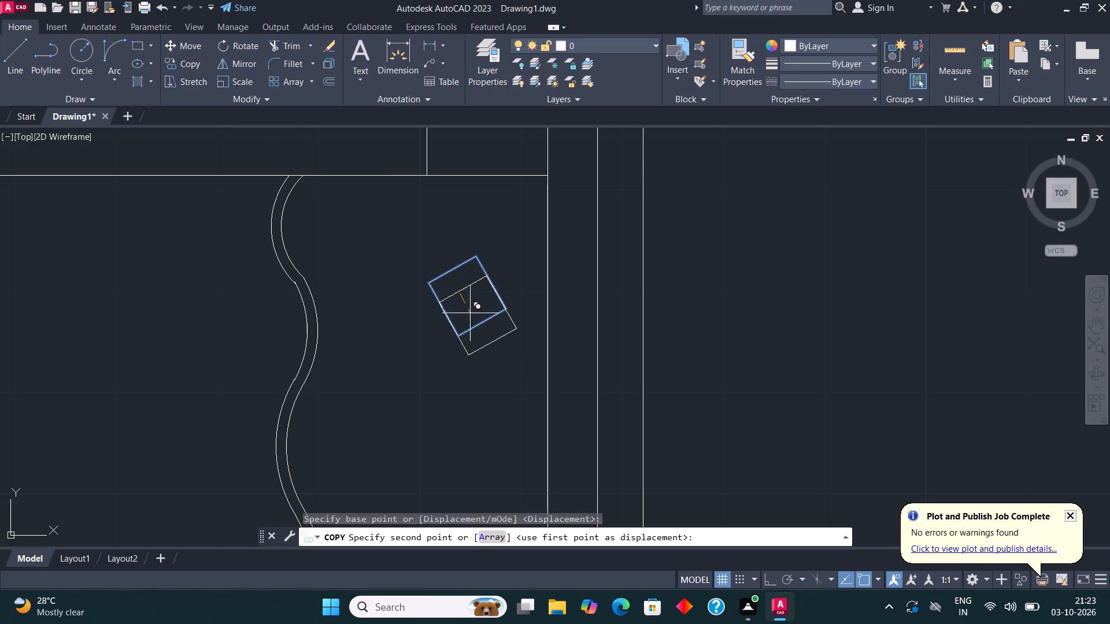
left_click(454, 333)
key("Escape")
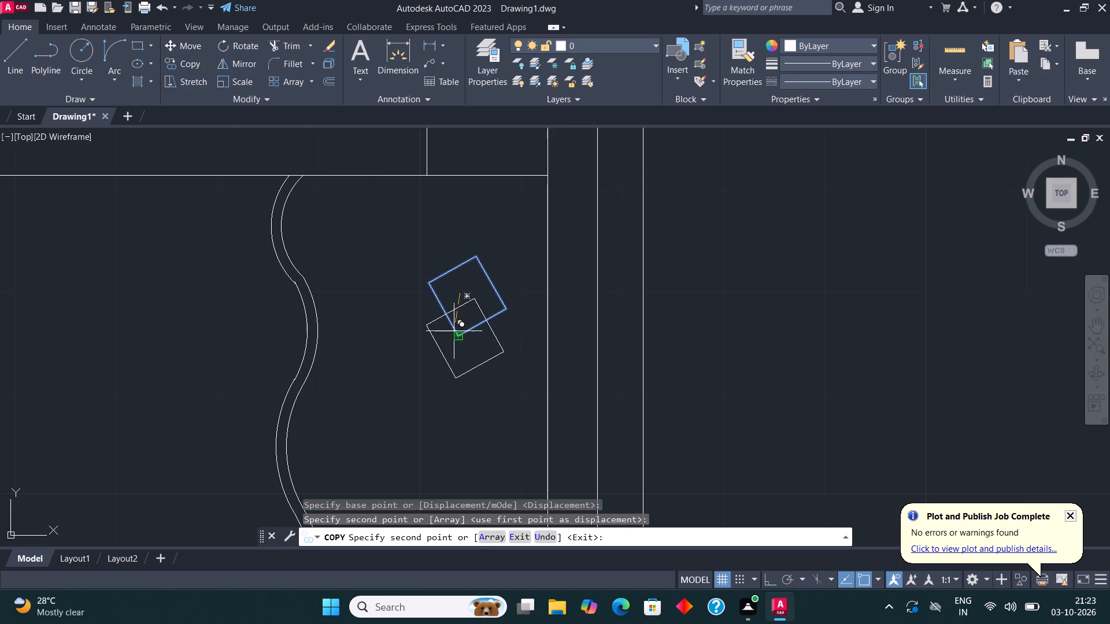
Trim the two edge segments of the lower rectangle that lie inside the upper one.
left_click(281, 43)
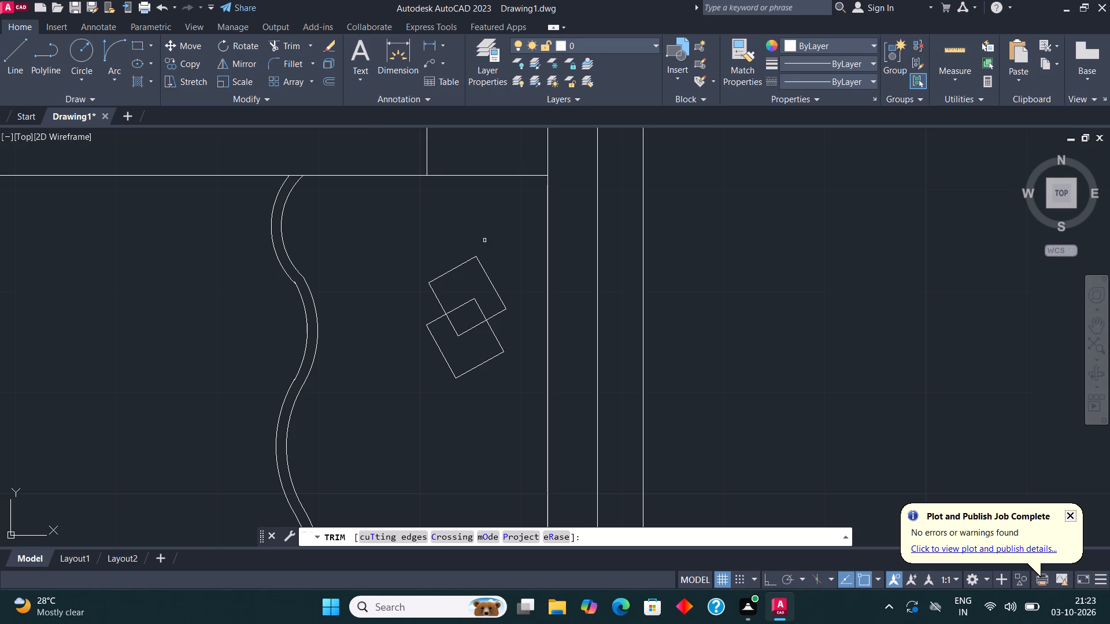
left_click(465, 300)
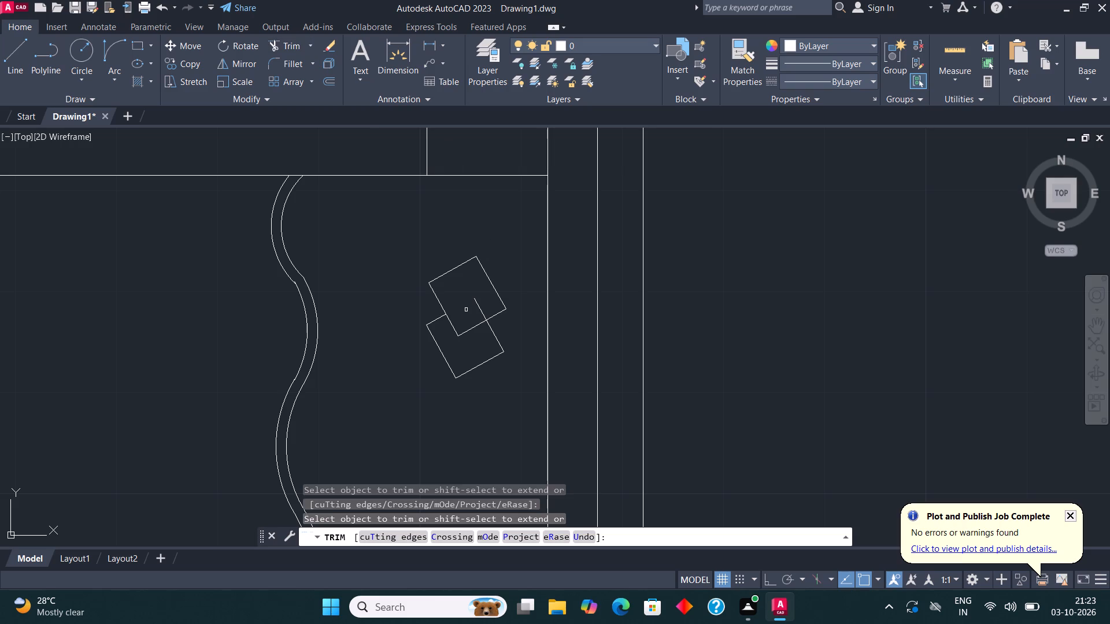
left_click(480, 308)
key("Escape")
Copy the pair of overlapping rectangles straight down to the bed's lower half.
left_click(478, 398)
left_click(426, 274)
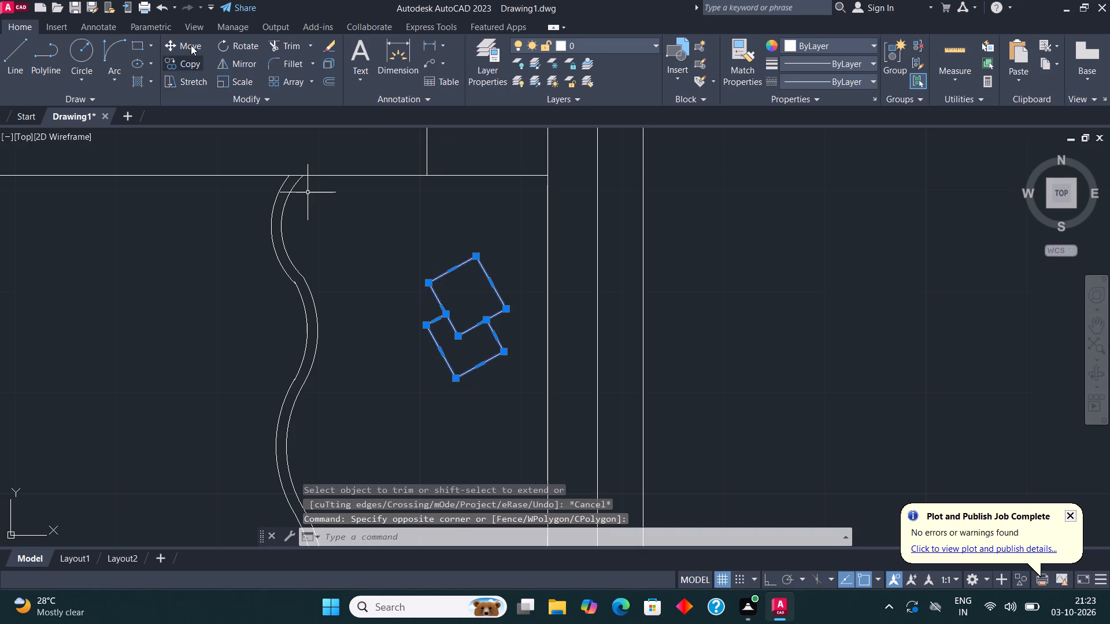
left_click(186, 58)
scroll(475, 306, "down", 3)
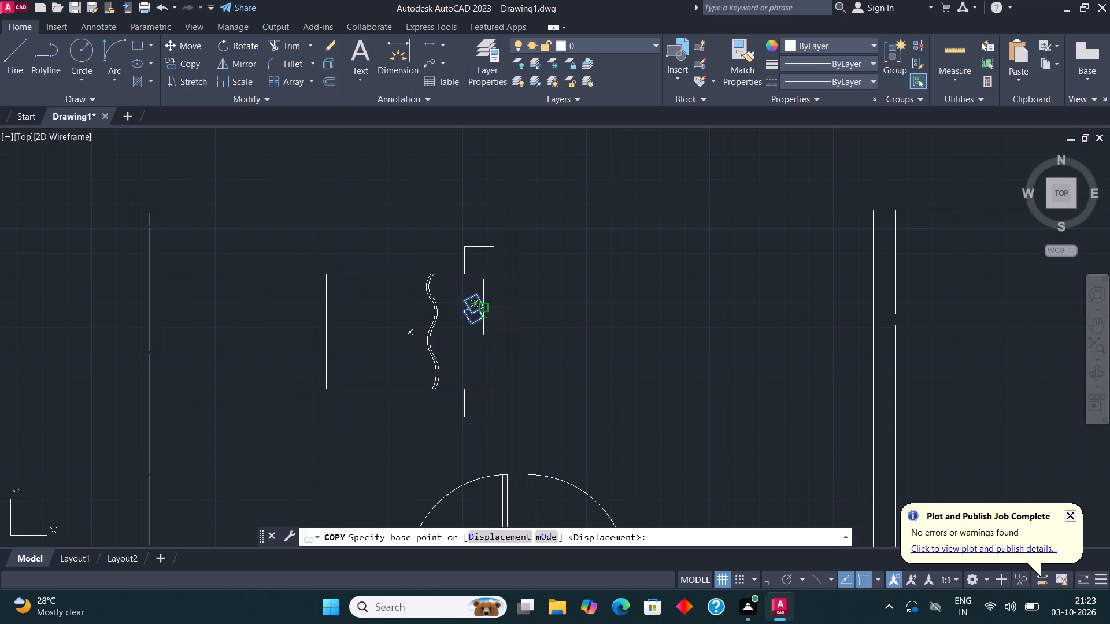
left_click(476, 312)
scroll(475, 356, "up", 2)
left_click(475, 358)
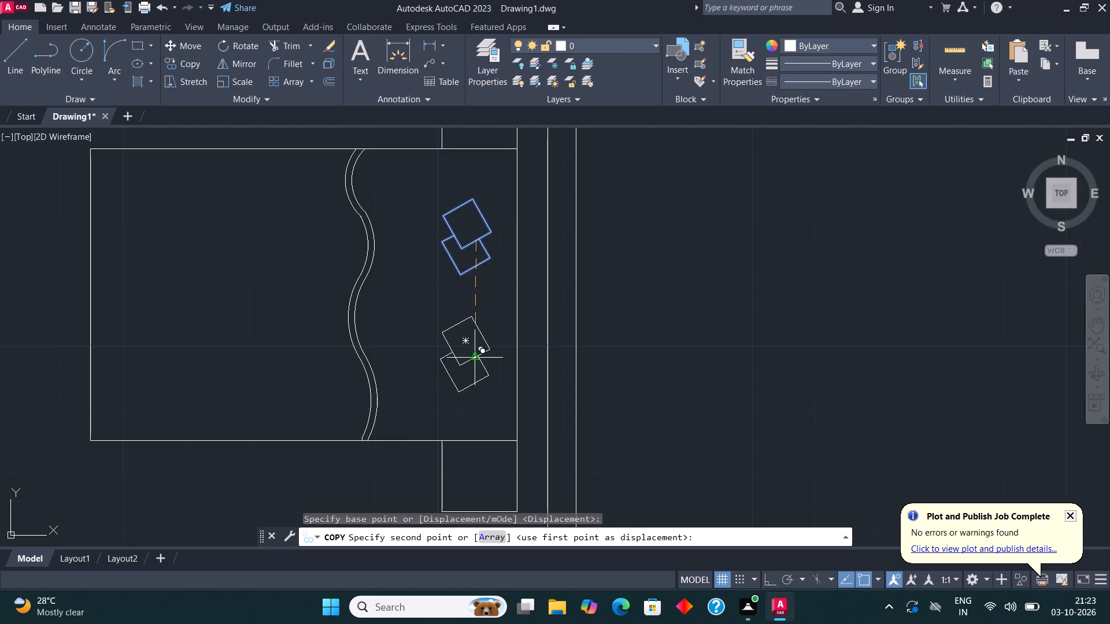
scroll(497, 364, "down", 2)
key("Escape")
Move the pair of wavy blanket-fold lines along the bed's top edge, closer to the pillows.
middle_click_drag(417, 341, 432, 360)
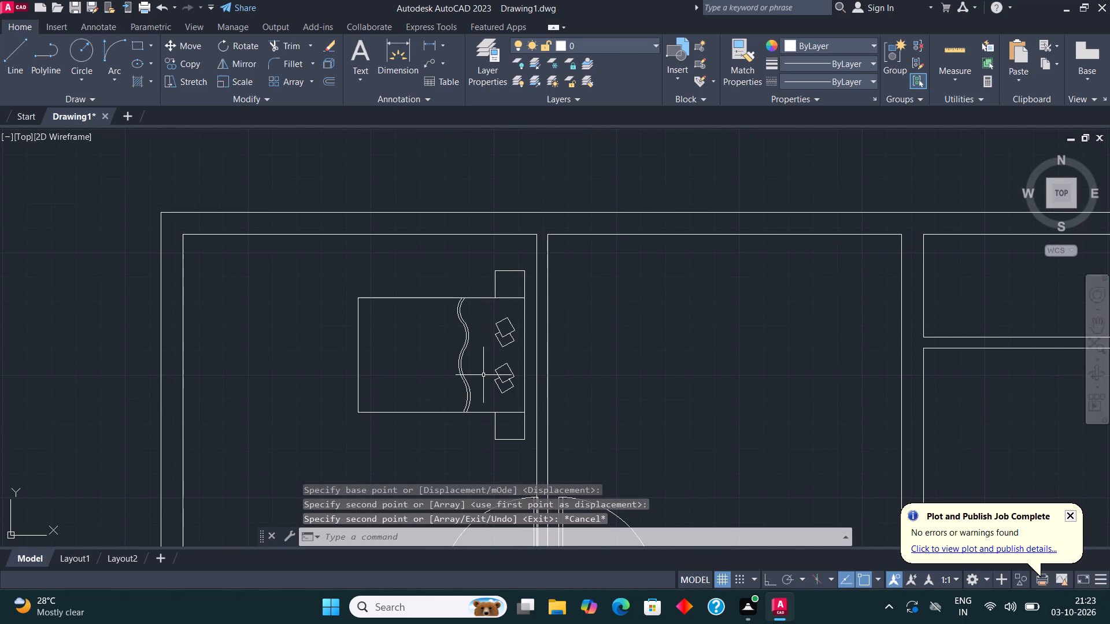
left_click(480, 391)
left_click(436, 313)
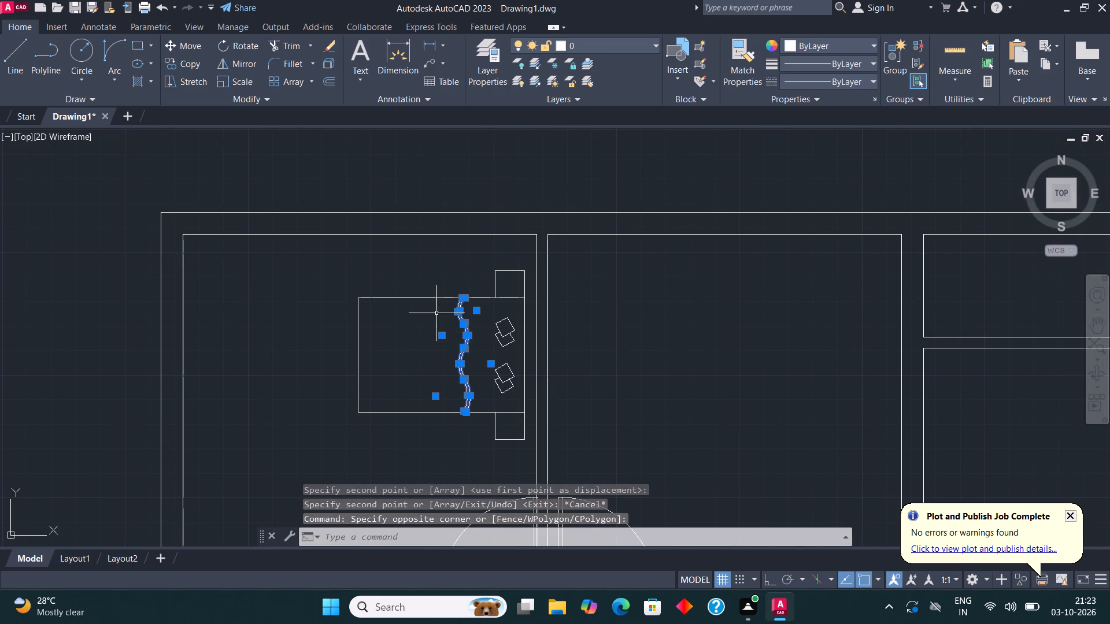
scroll(456, 314, "up", 4)
scroll(499, 241, "down", 1)
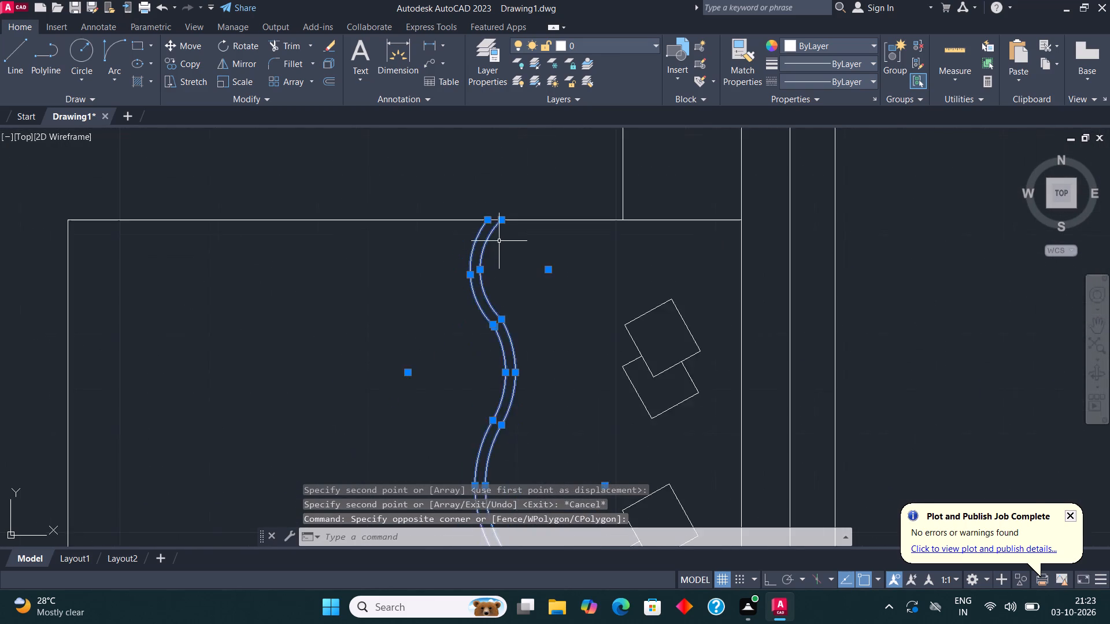
scroll(501, 244, "down", 2)
scroll(514, 430, "up", 4)
left_click(487, 413)
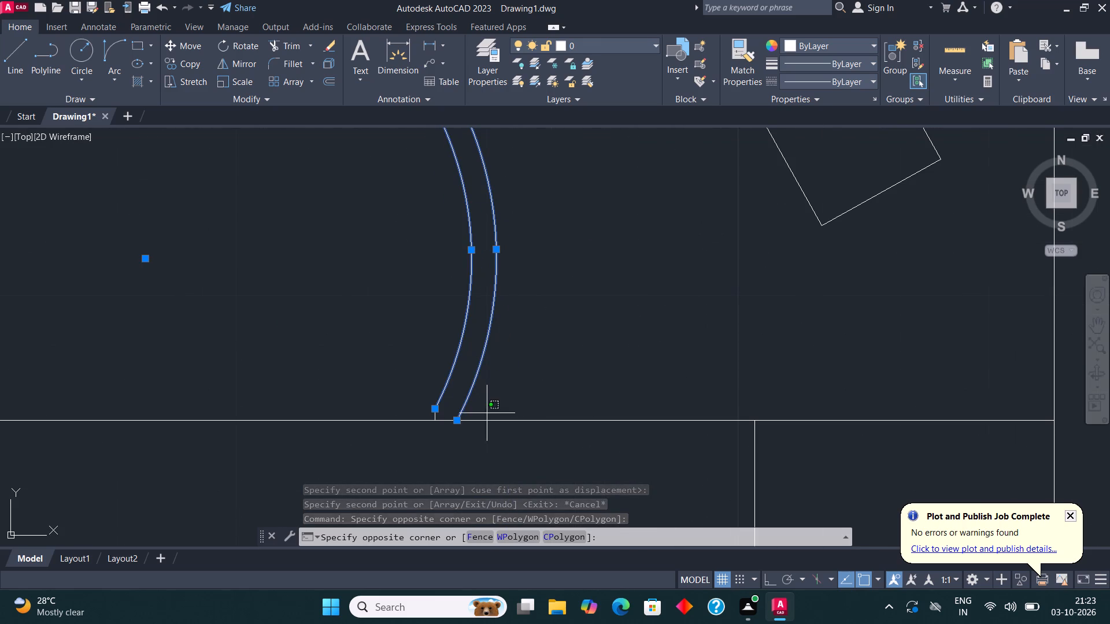
left_click(408, 377)
scroll(484, 413, "down", 2)
scroll(483, 336, "down", 2)
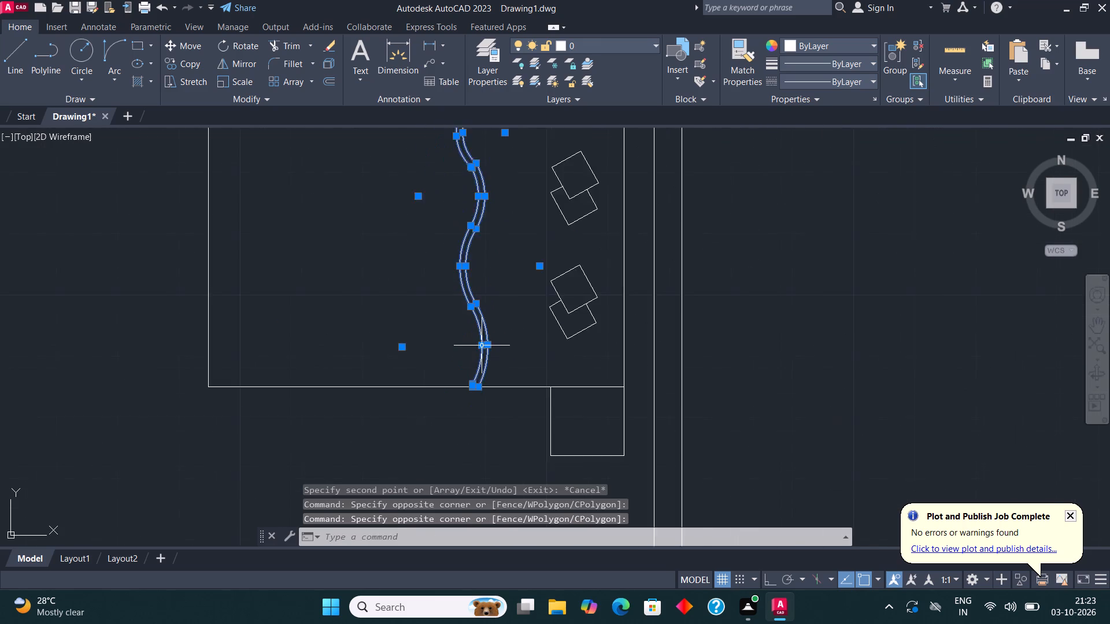
scroll(482, 191, "up", 5)
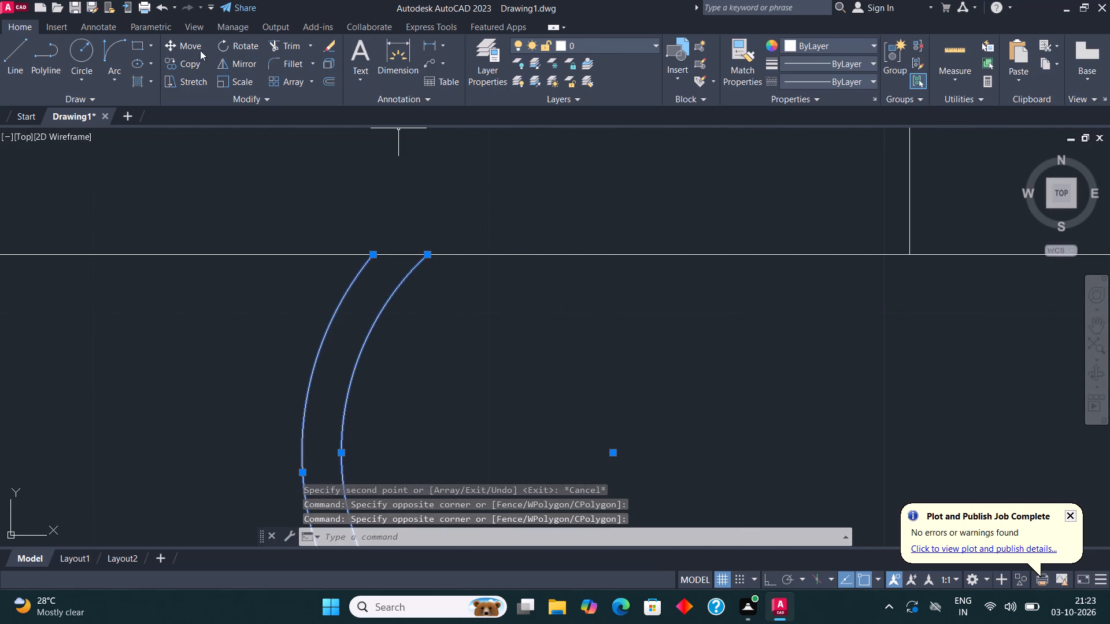
left_click(193, 46)
left_click(430, 251)
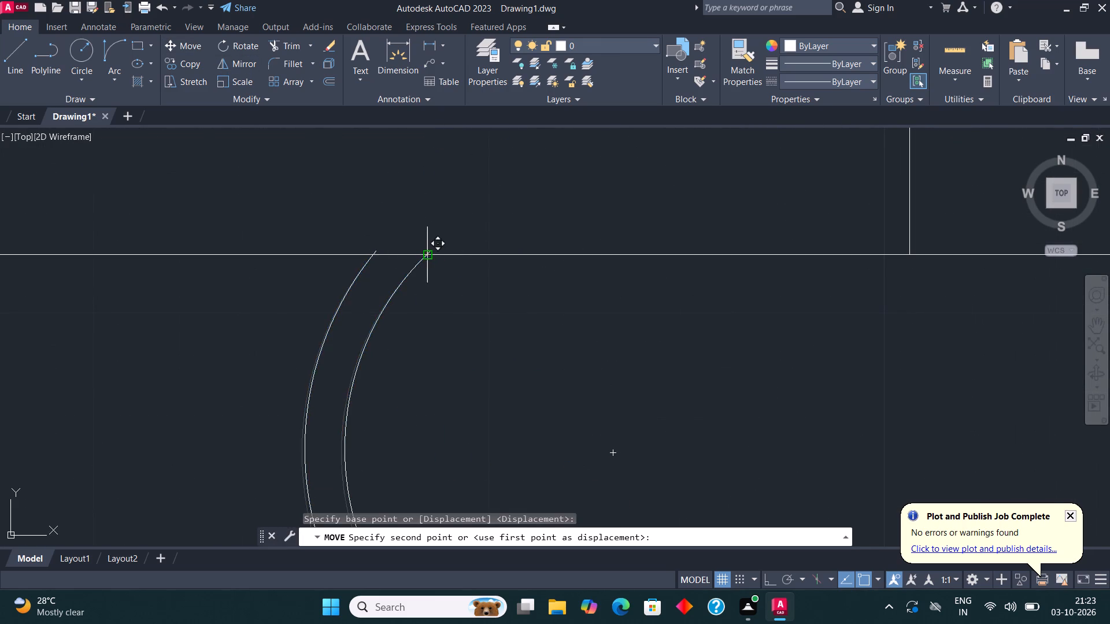
scroll(430, 251, "down", 3)
left_click(482, 255)
scroll(545, 248, "down", 3)
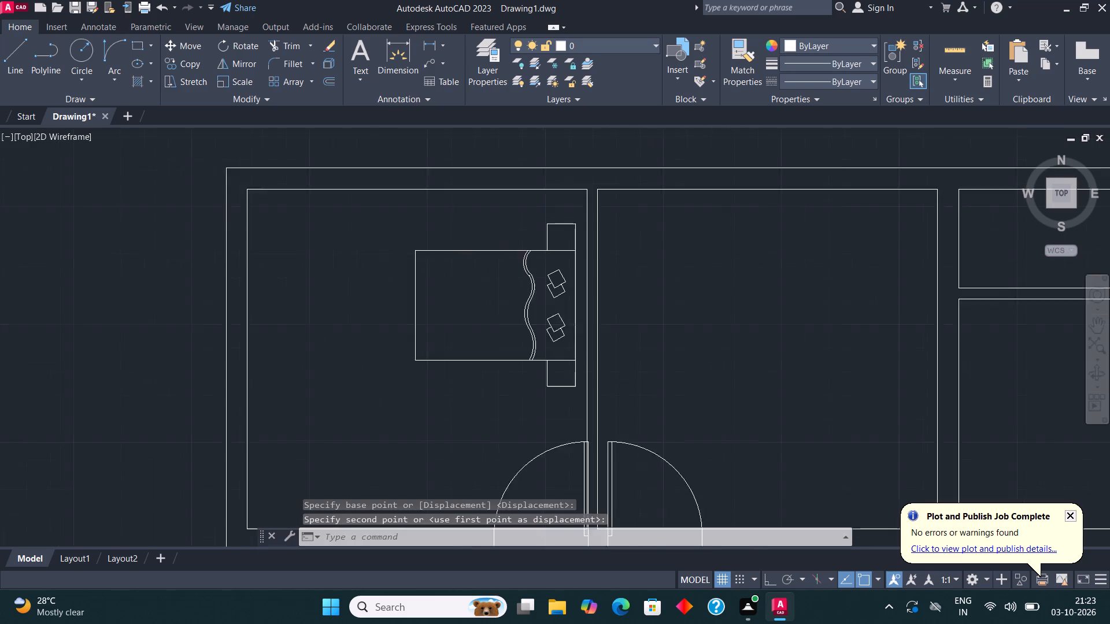
Draw a start-end-direction arc across the bed room's lower-left corner, from the bottom inner wall to the left inner wall, bulging toward the corner.
scroll(546, 250, "down", 1)
middle_click_drag(605, 248, 593, 244)
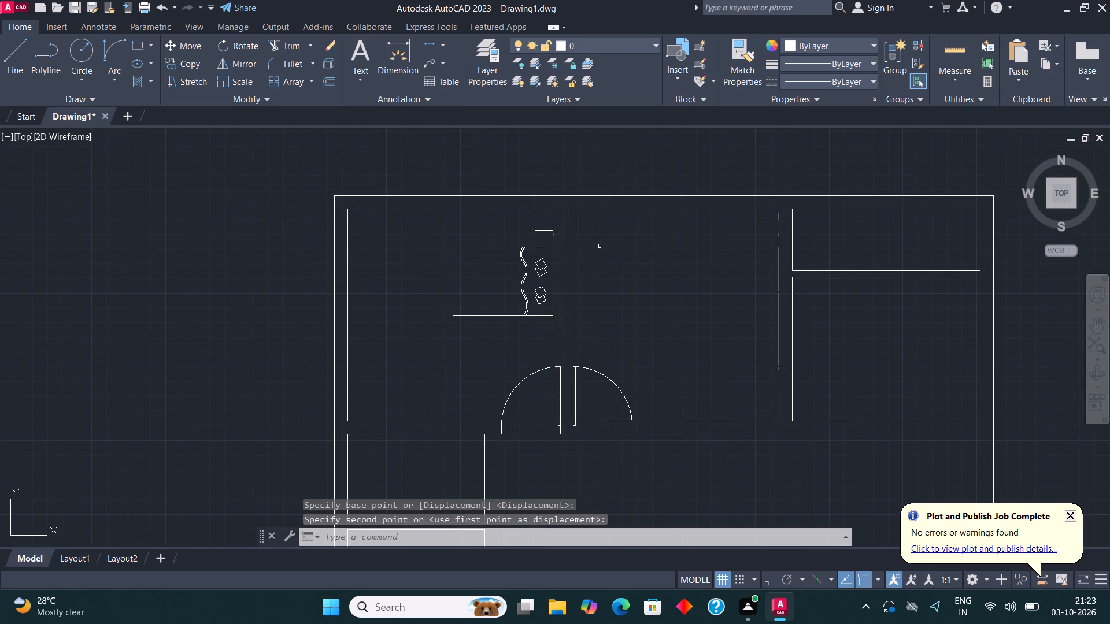
middle_click_drag(479, 259, 458, 273)
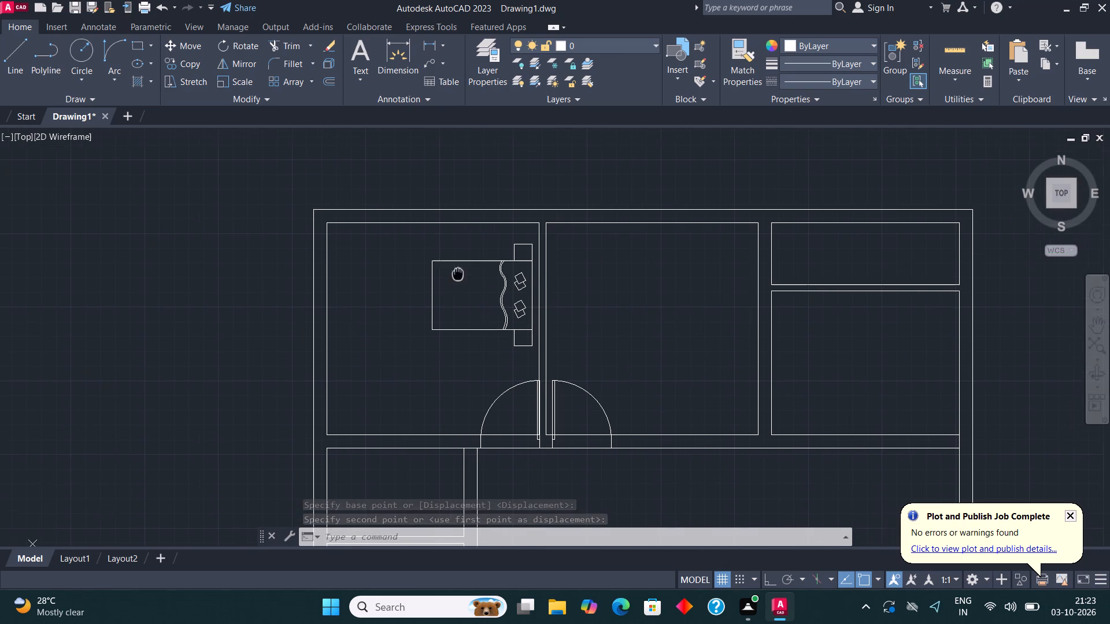
left_click(12, 55)
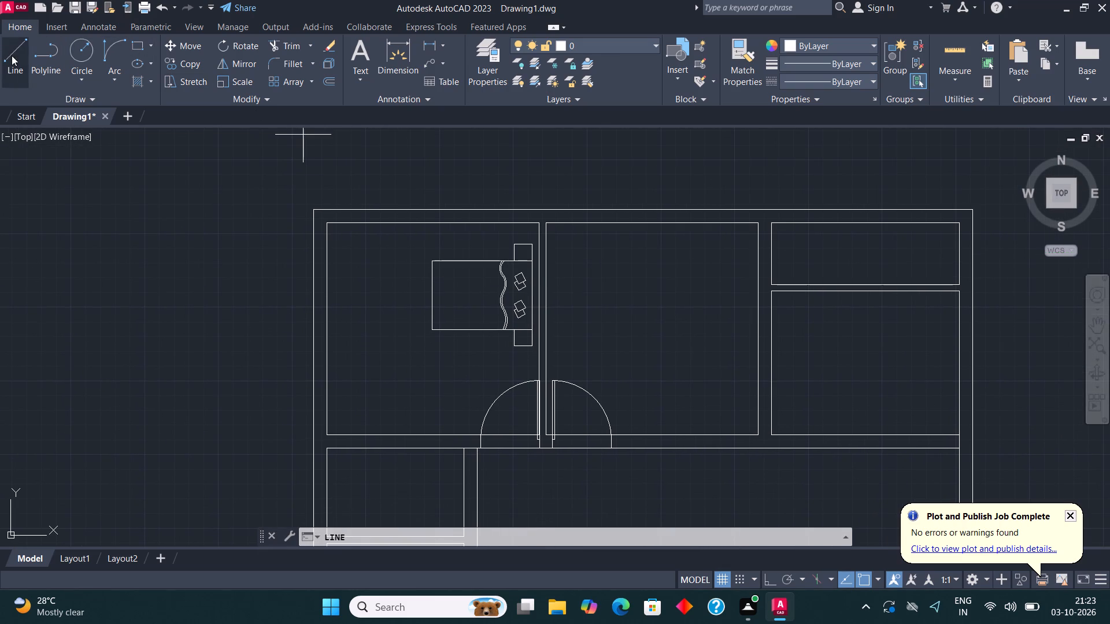
scroll(354, 425, "up", 2)
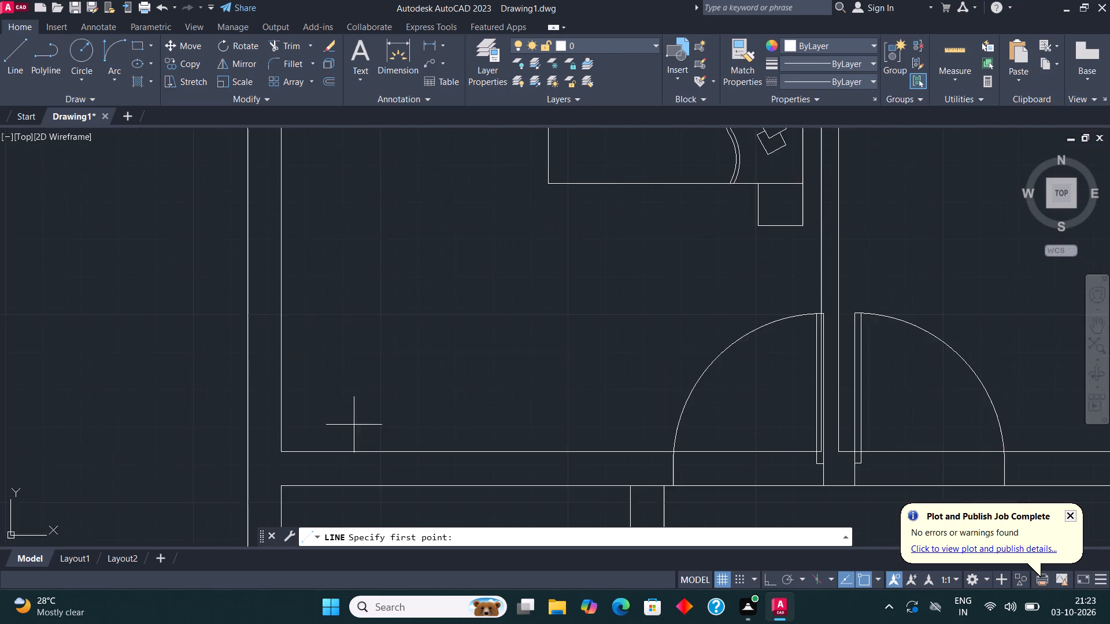
scroll(354, 425, "up", 1)
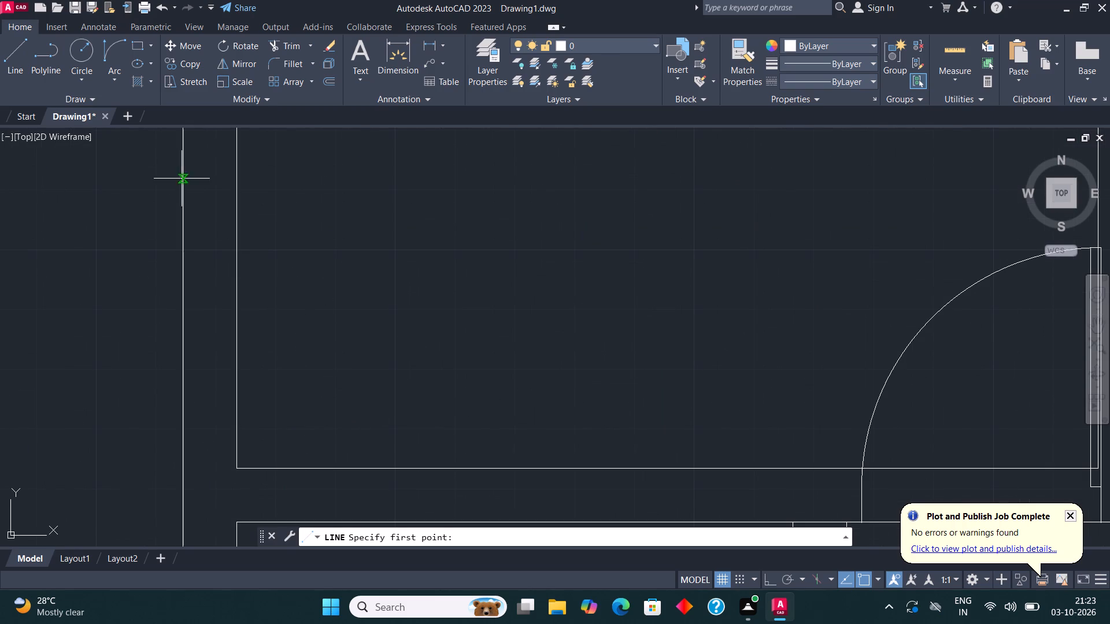
left_click(112, 80)
left_click(173, 255)
left_click(388, 467)
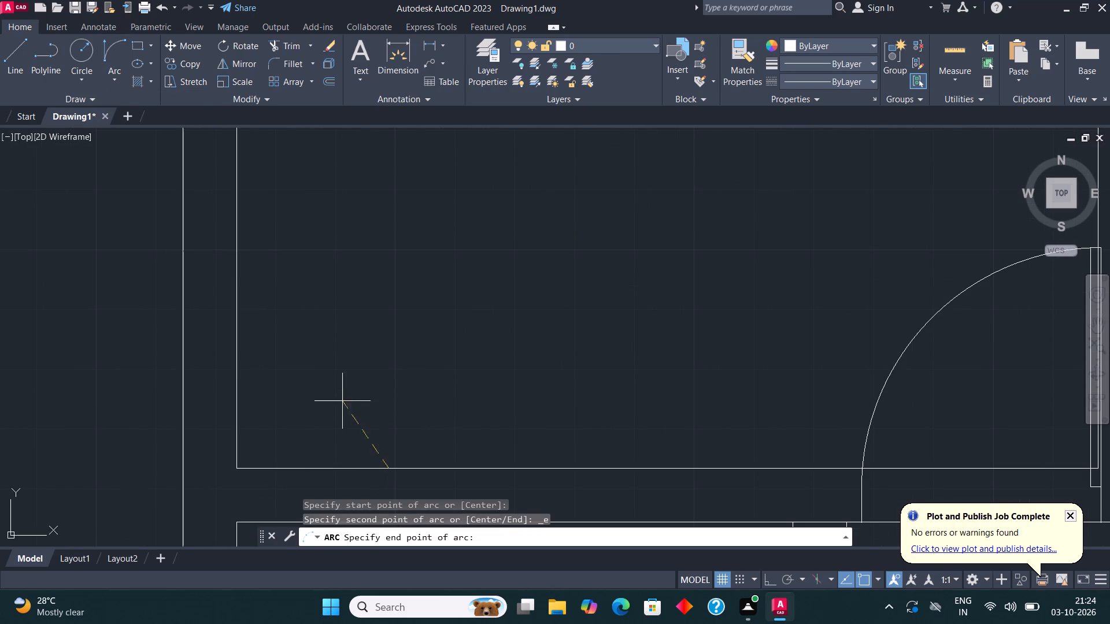
left_click(239, 286)
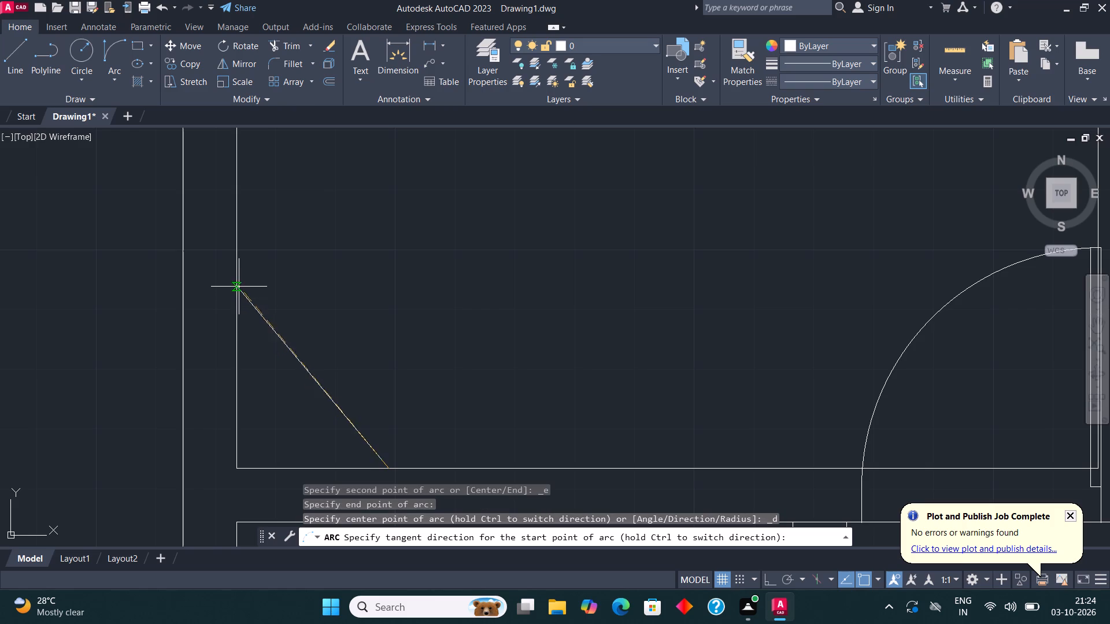
left_click(228, 387)
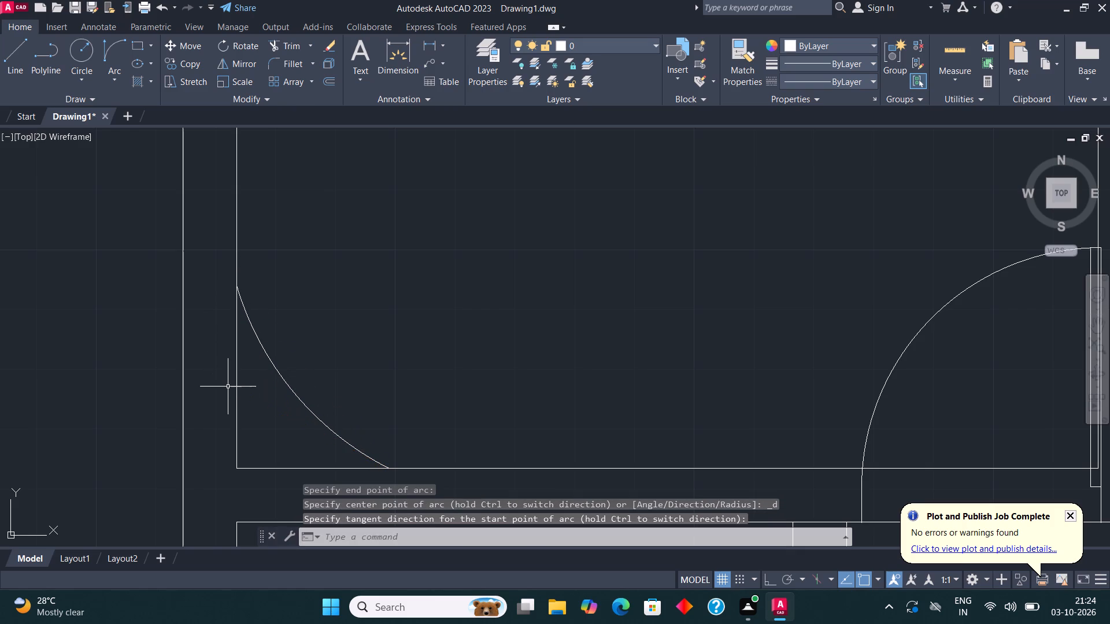
Draw two inward-curving start-end-direction arcs from the corner arc's ends, meeting at one point inside the room to close a three-sided shape.
left_click(109, 80)
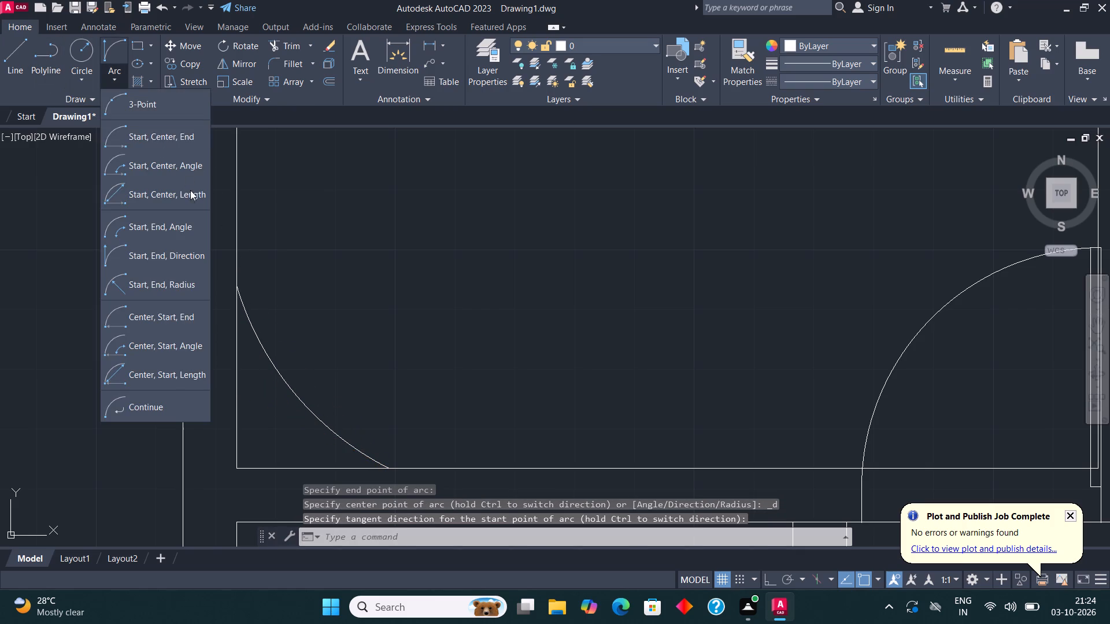
left_click(188, 254)
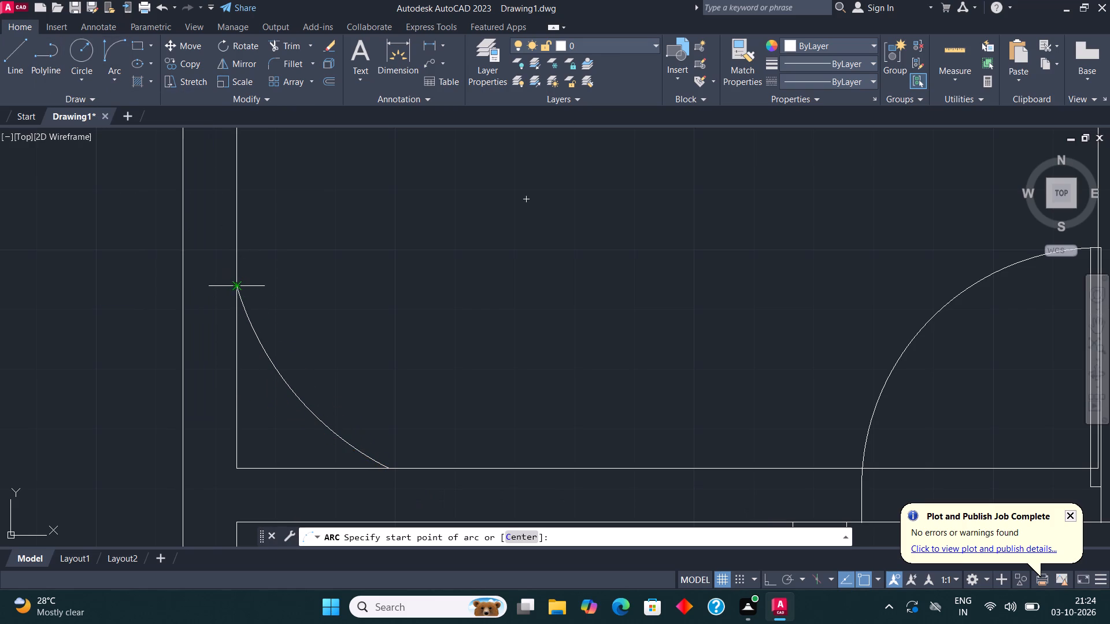
left_click(238, 285)
left_click(417, 292)
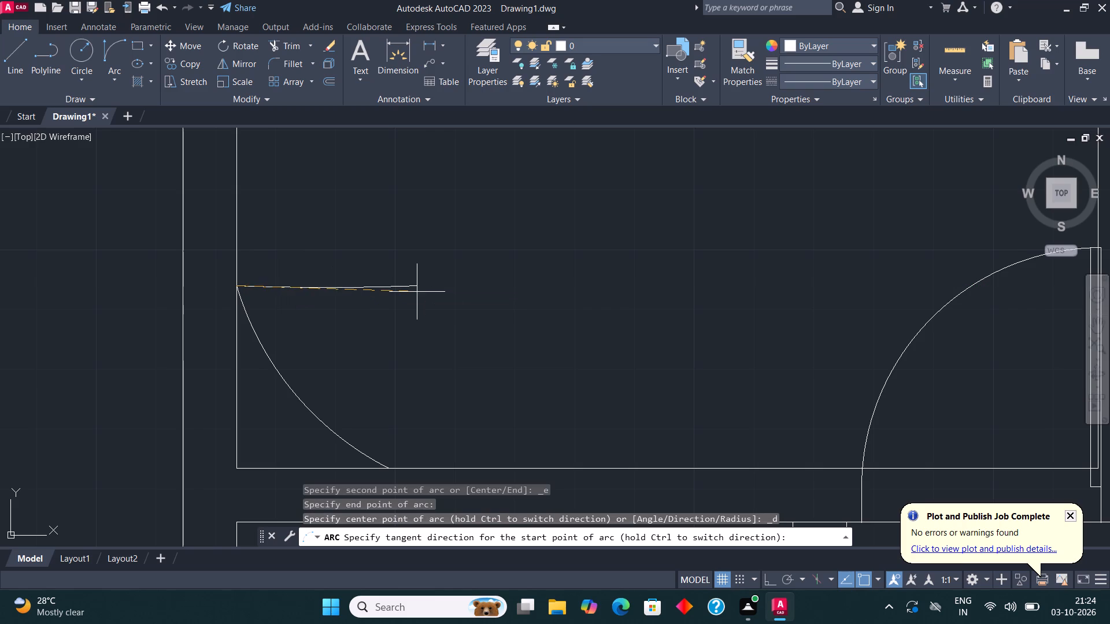
left_click(420, 349)
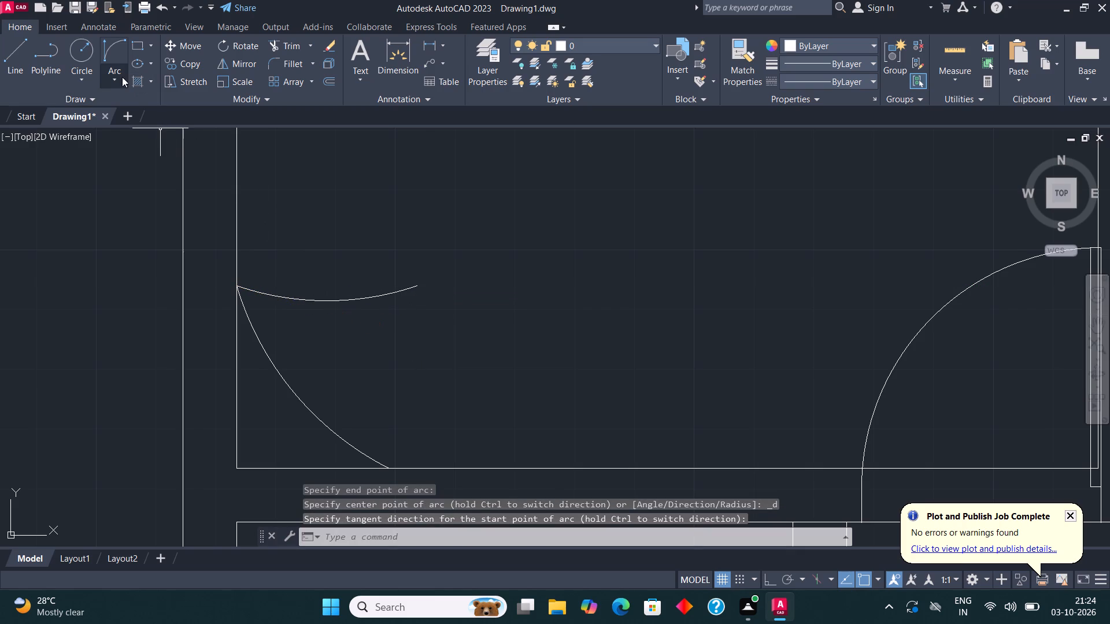
left_click(120, 77)
left_click(158, 246)
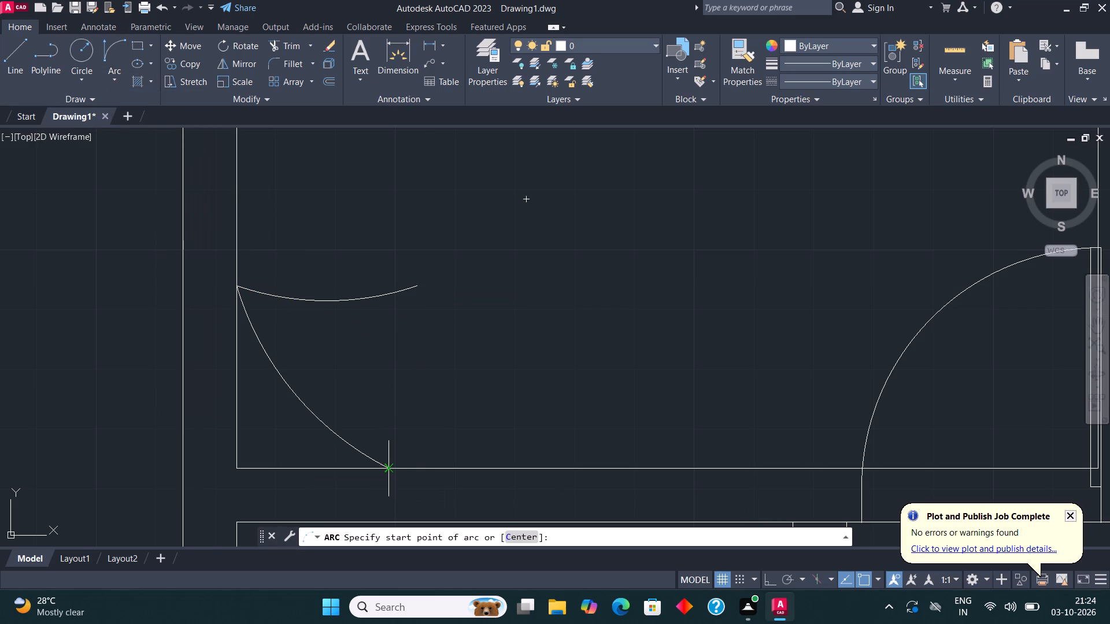
left_click(386, 468)
left_click(417, 287)
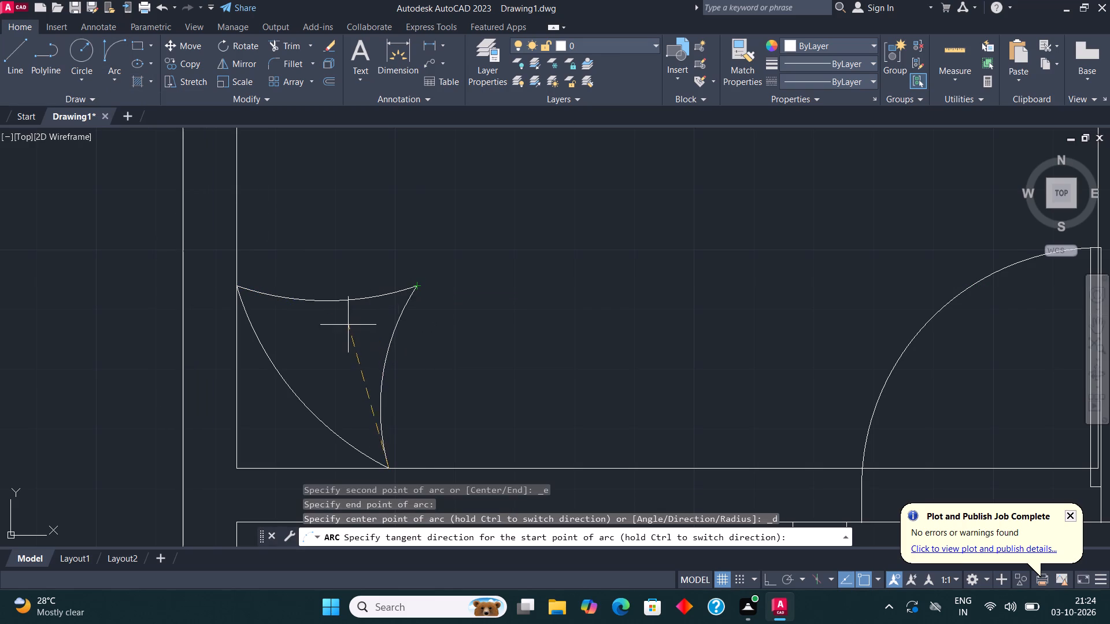
left_click(327, 330)
Draw a vertical line from the midpoint of the corner shape's top arc up to the room's upper inner wall.
scroll(392, 350, "down", 3)
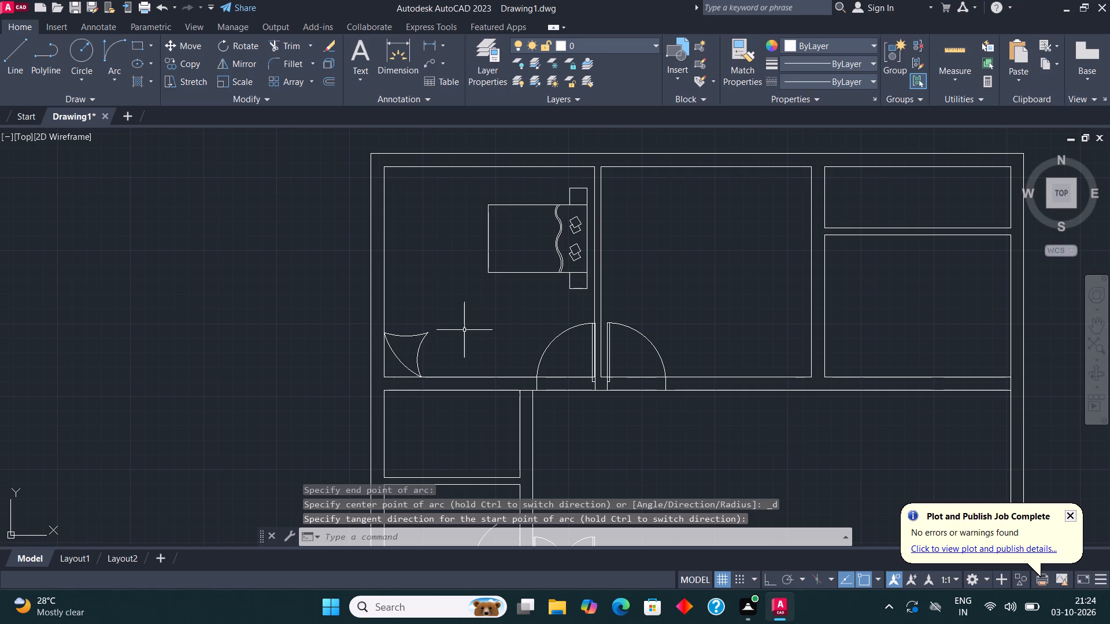
middle_click_drag(484, 257, 438, 408)
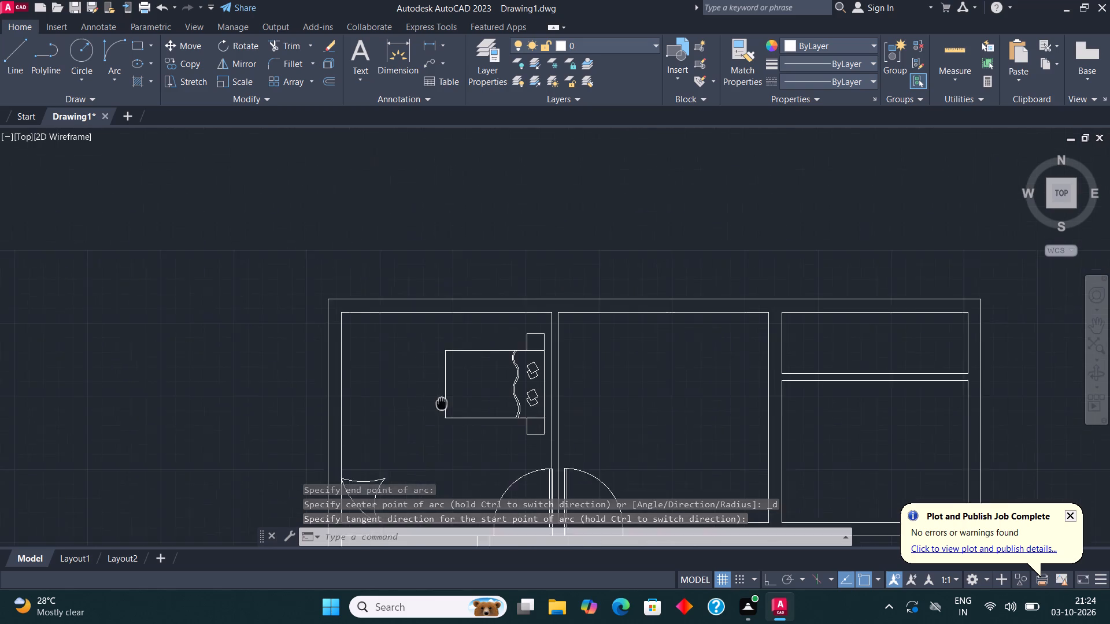
middle_click_drag(438, 408, 436, 408)
scroll(491, 214, "down", 1)
scroll(443, 452, "up", 1)
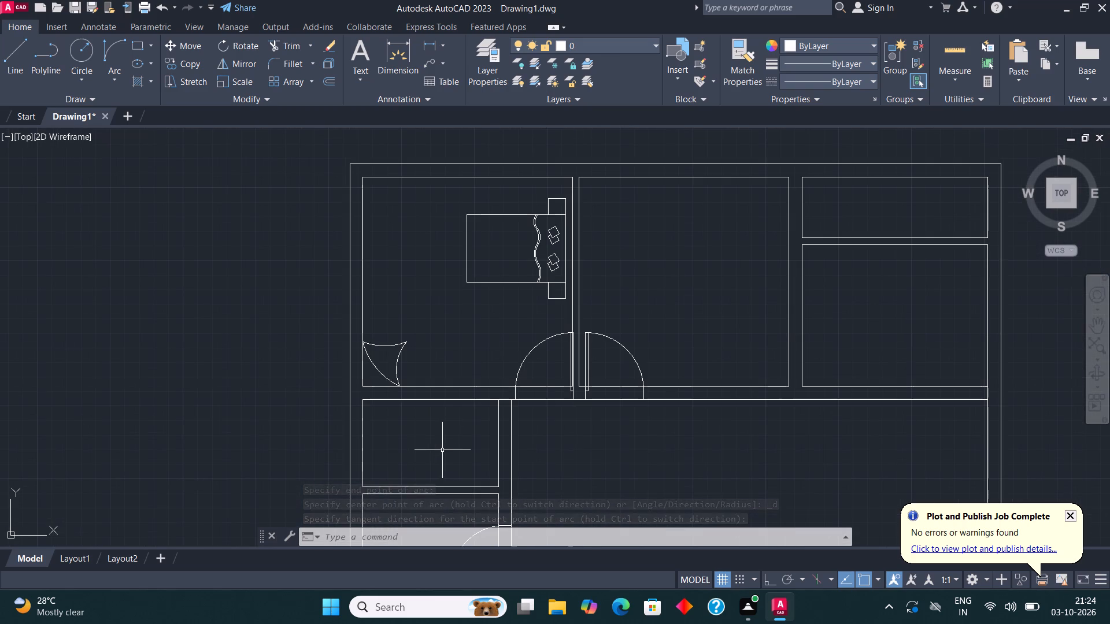
left_click(17, 51)
middle_click_drag(283, 198, 261, 246)
scroll(359, 381, "up", 2)
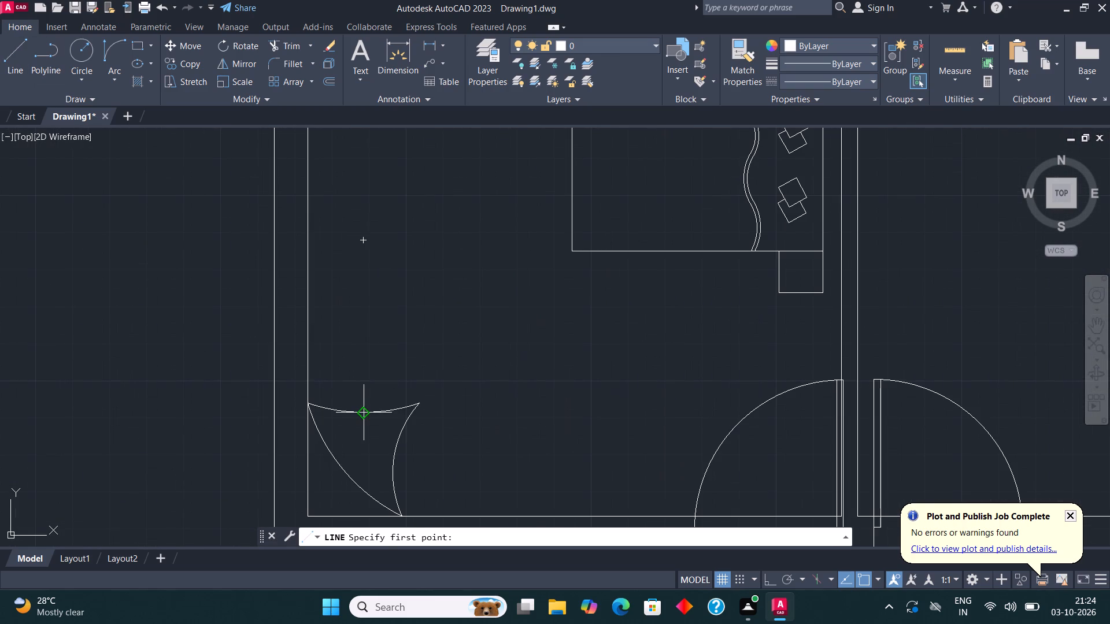
left_click(361, 413)
scroll(364, 423, "down", 2)
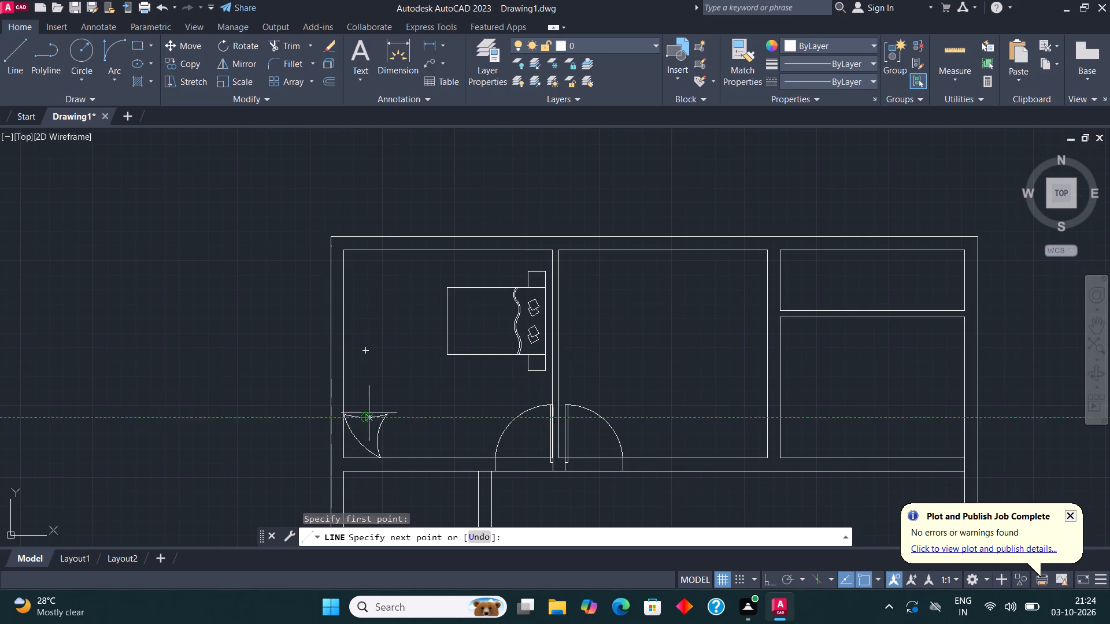
scroll(363, 256, "up", 2)
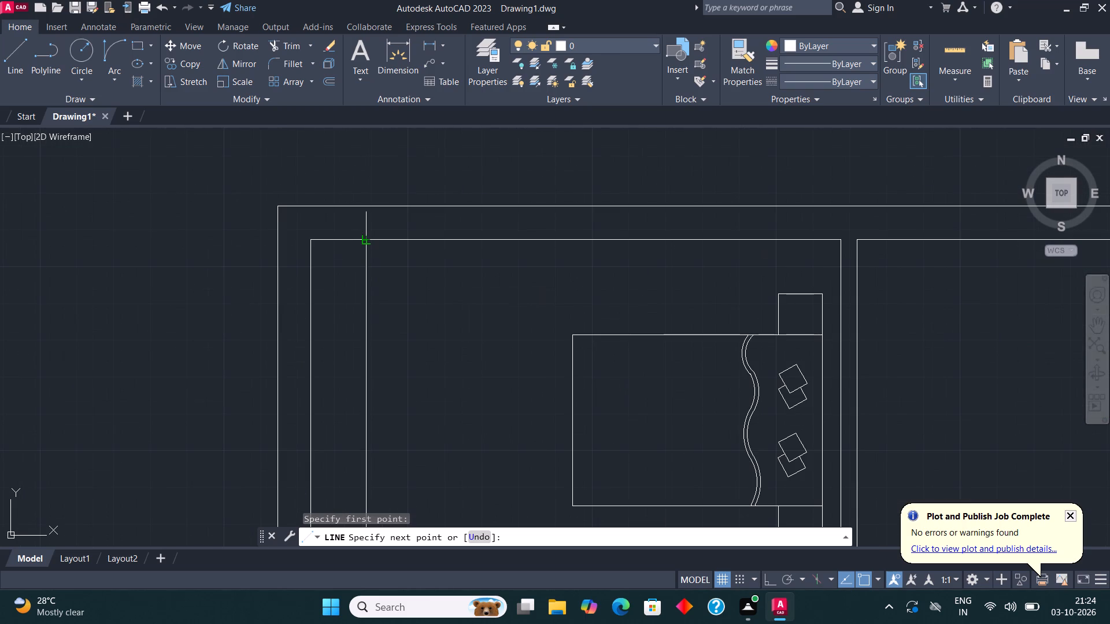
left_click(362, 239)
scroll(429, 190, "down", 2)
key("Escape")
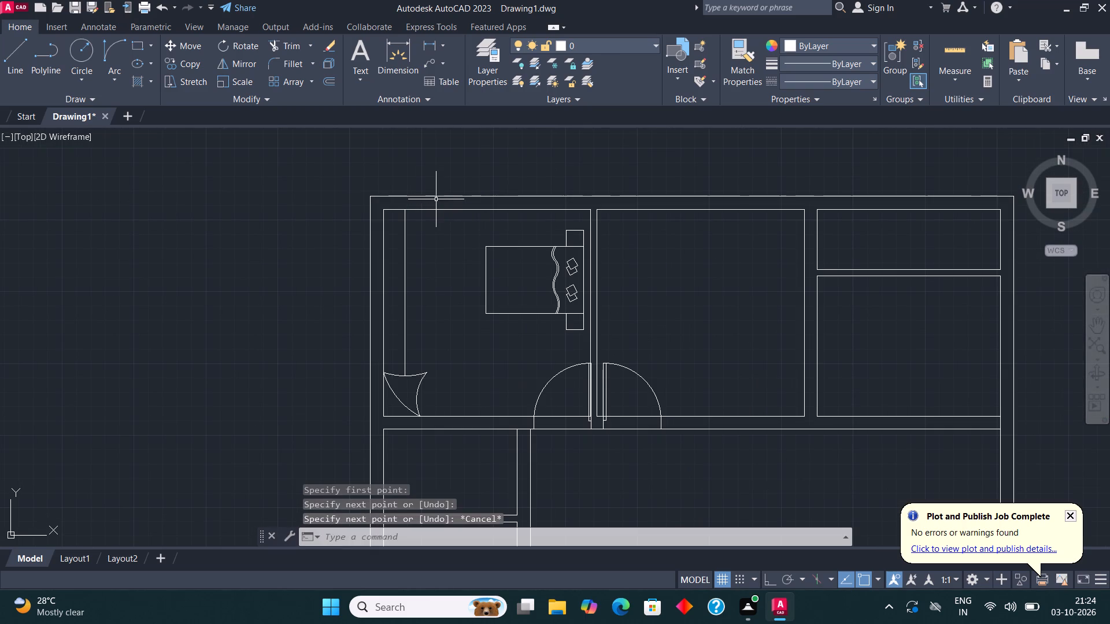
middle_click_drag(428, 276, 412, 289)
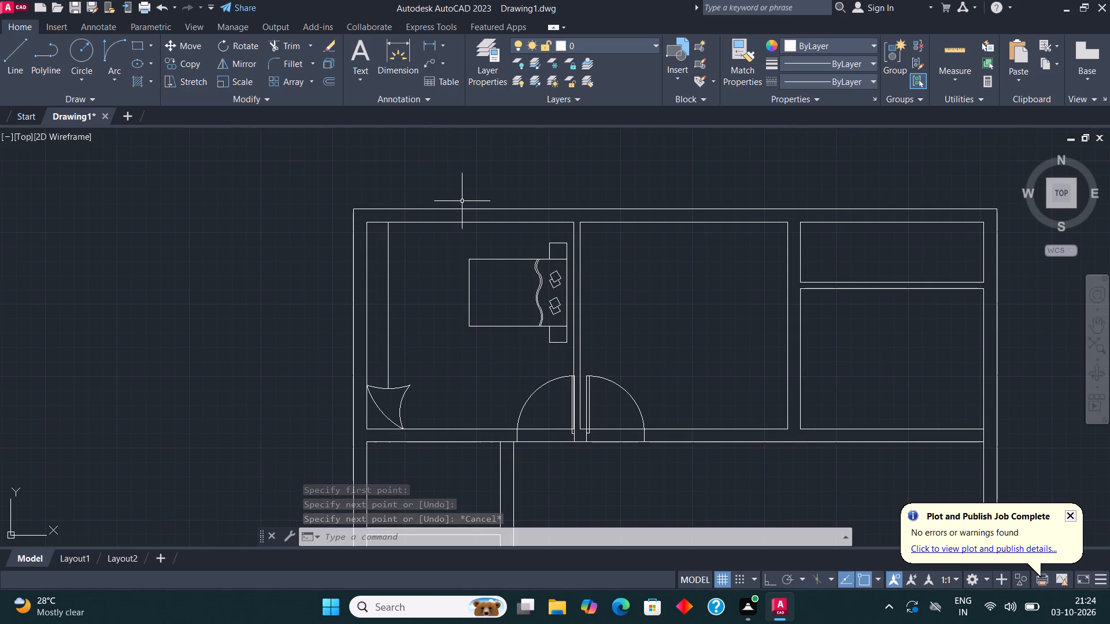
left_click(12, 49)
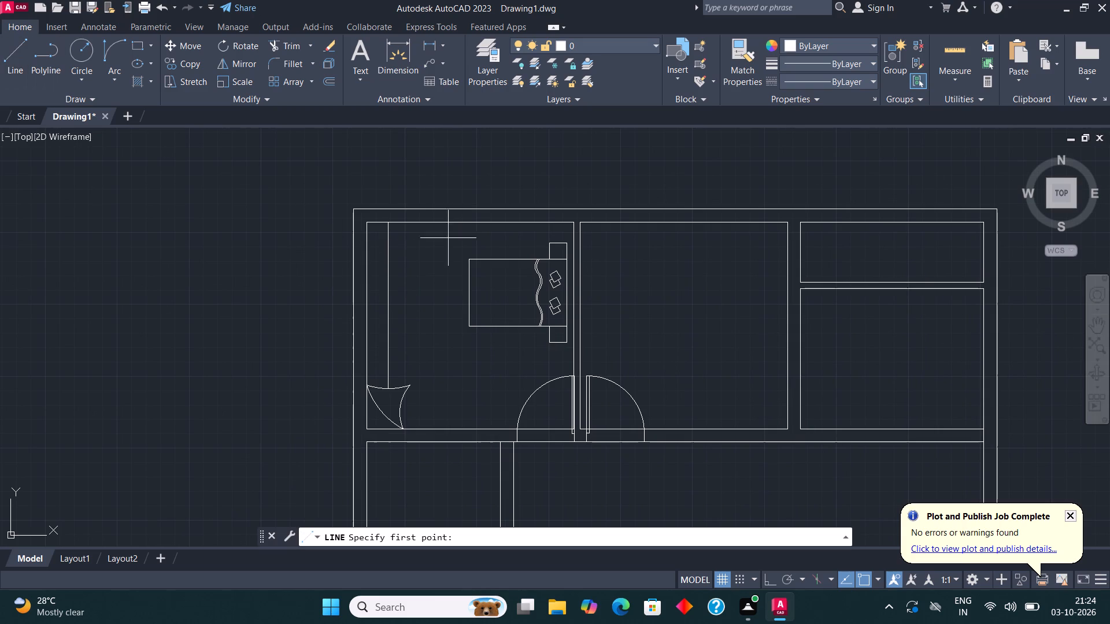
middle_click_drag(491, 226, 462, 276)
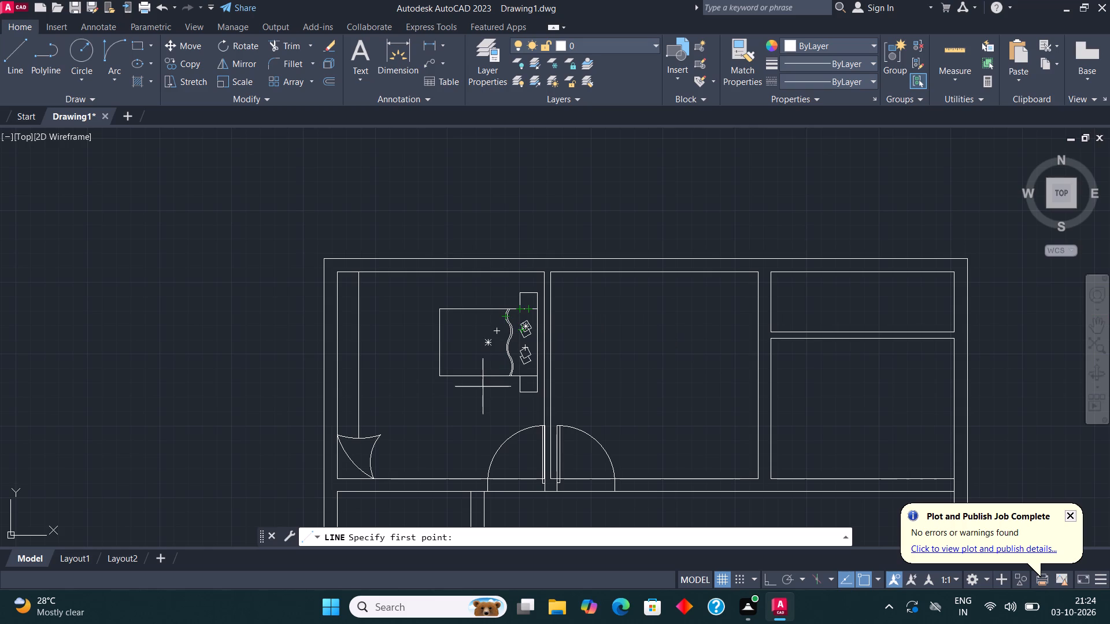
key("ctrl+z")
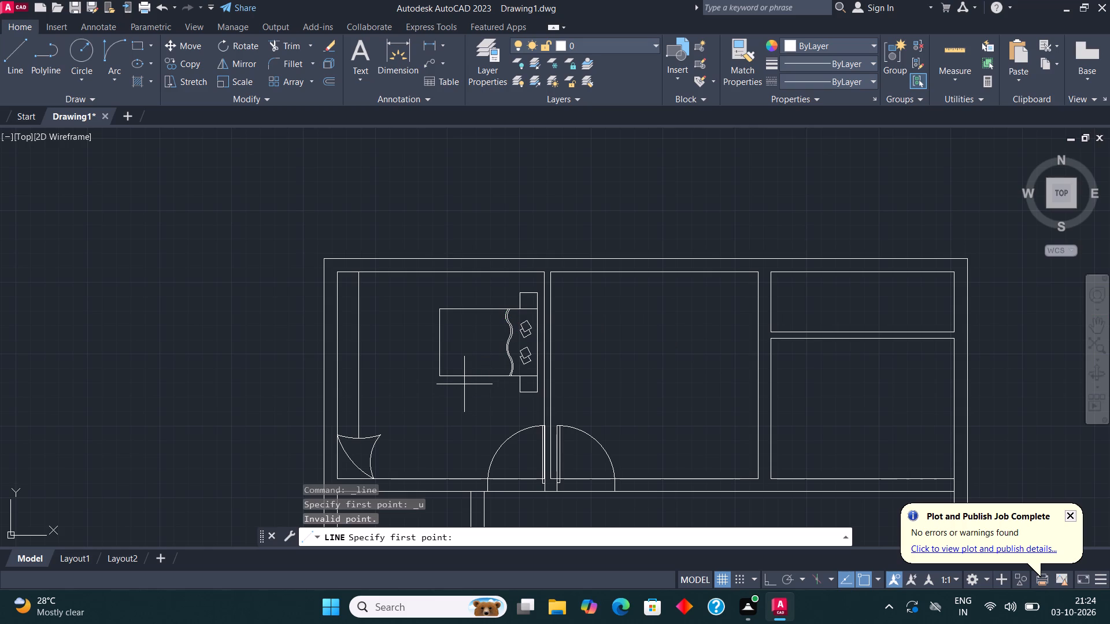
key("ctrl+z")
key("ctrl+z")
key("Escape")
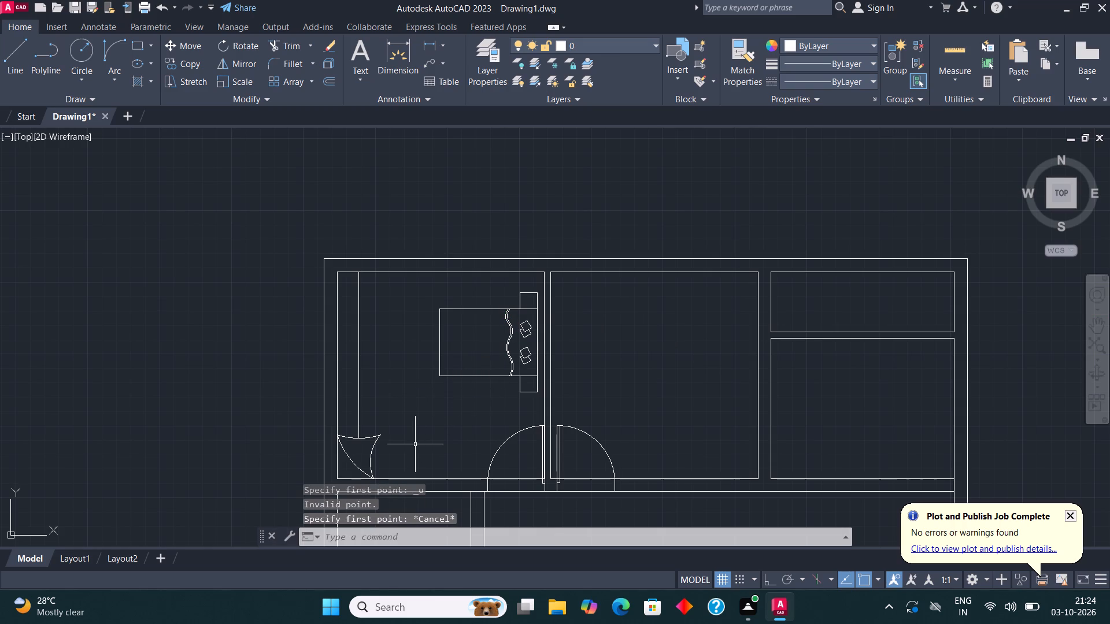
Erase the three-arc corner shape and its vertical line from the bedroom's lower-left corner.
left_click(395, 458)
left_click(343, 397)
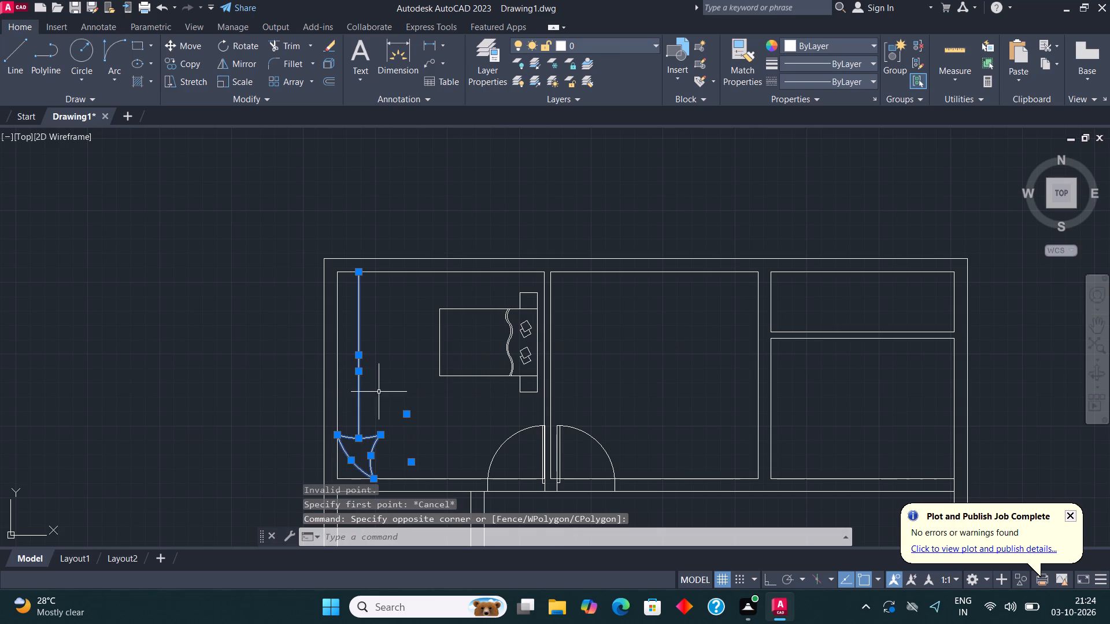
key("Delete")
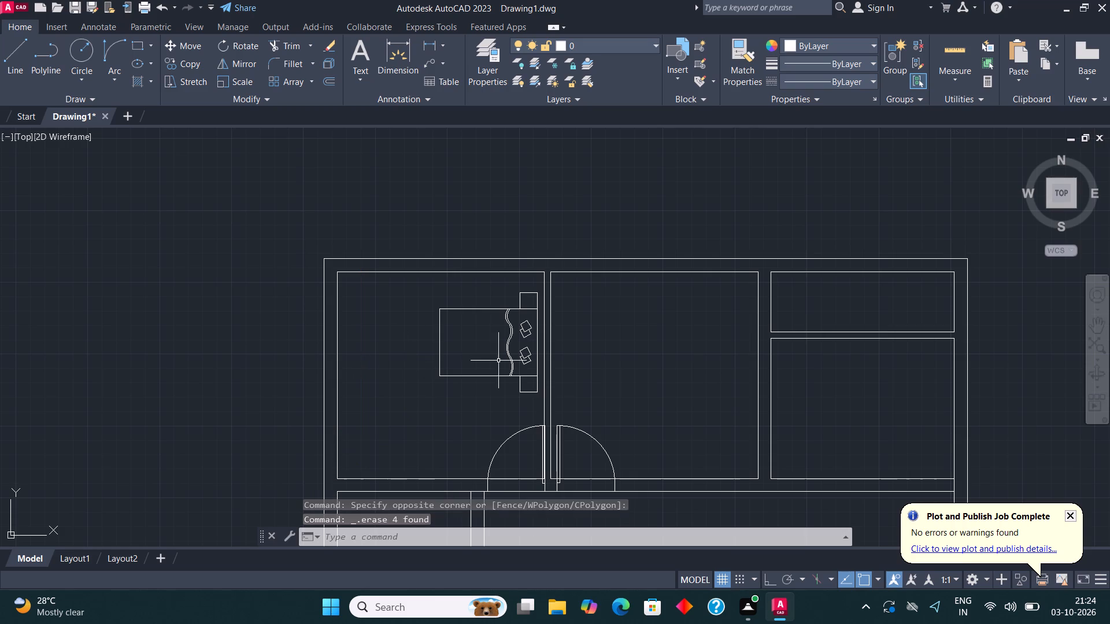
Draw a start-end-direction arc across the bed's lower-left corner, from its left edge to its bottom edge, bulging toward the corner.
middle_click_drag(509, 358, 471, 385)
scroll(415, 403, "up", 4)
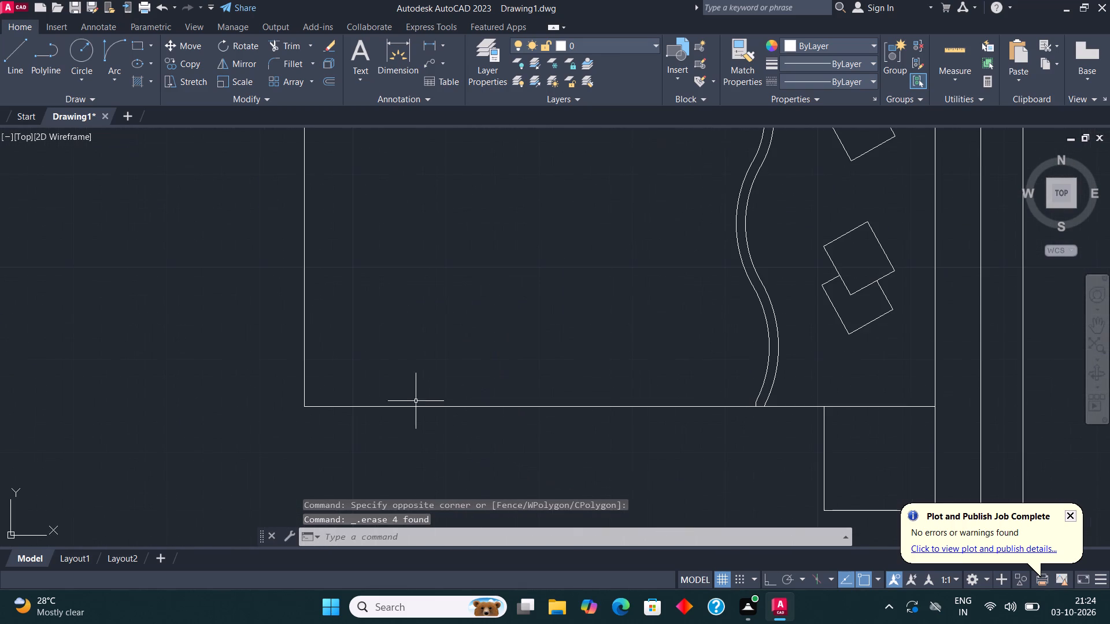
left_click(117, 78)
left_click(177, 251)
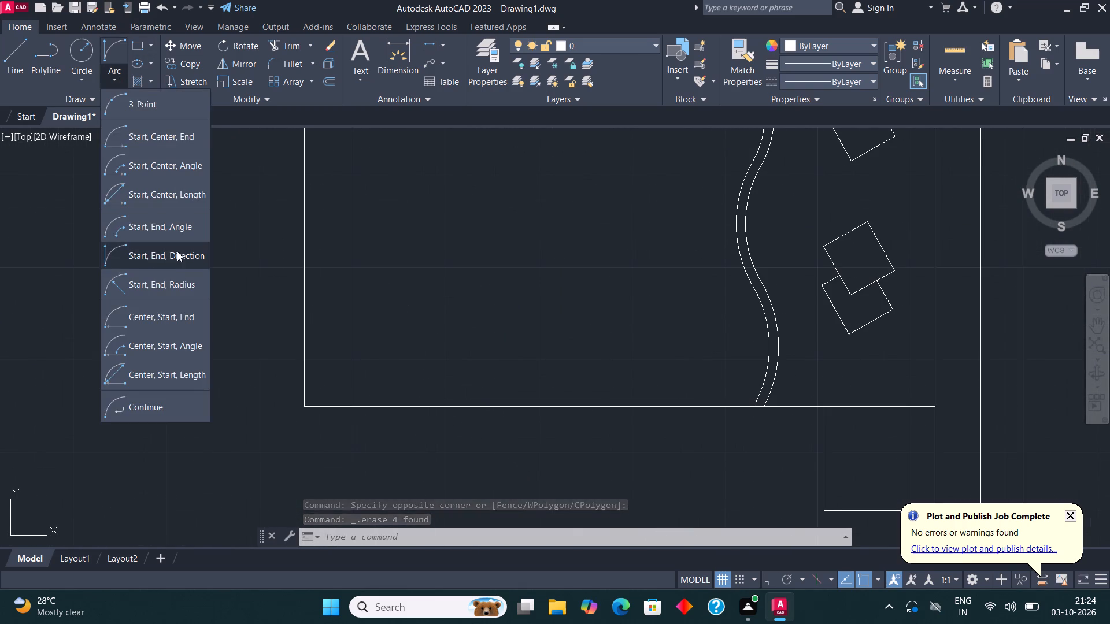
left_click(302, 324)
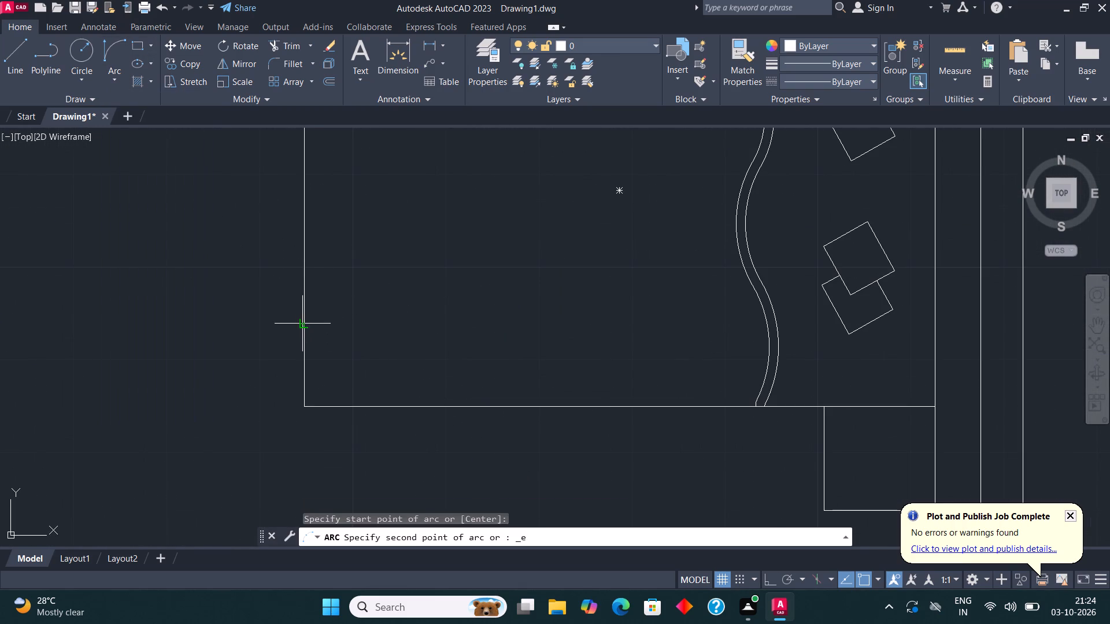
left_click(401, 404)
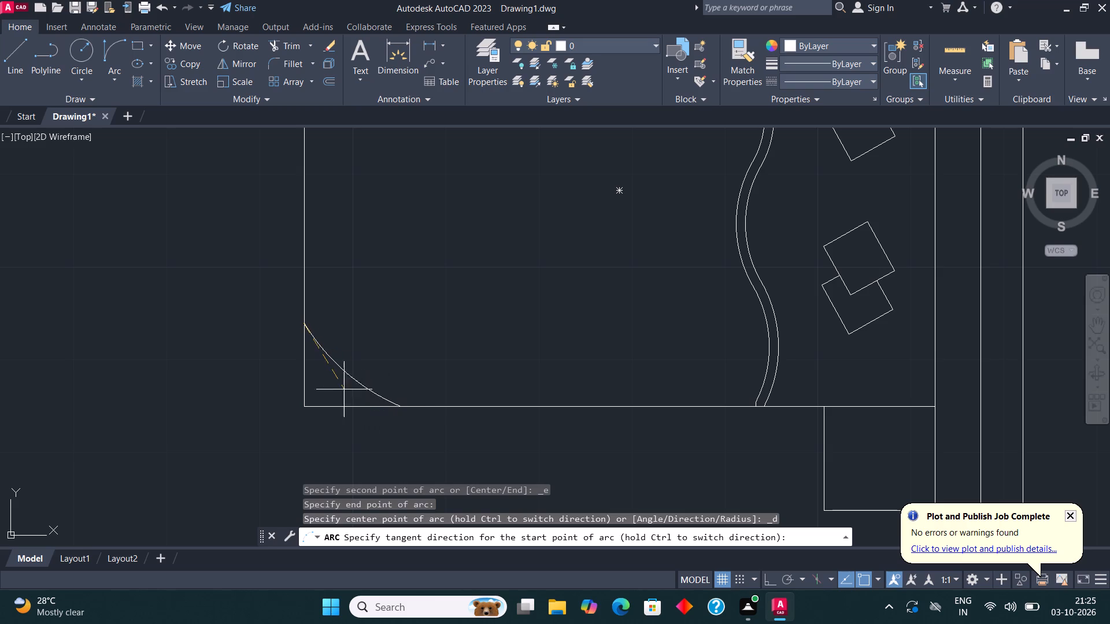
left_click(340, 385)
Draw two inward-curving start-end-direction arcs from the corner arc's ends, meeting at one point inside the bed to form a folded blanket corner.
left_click(119, 84)
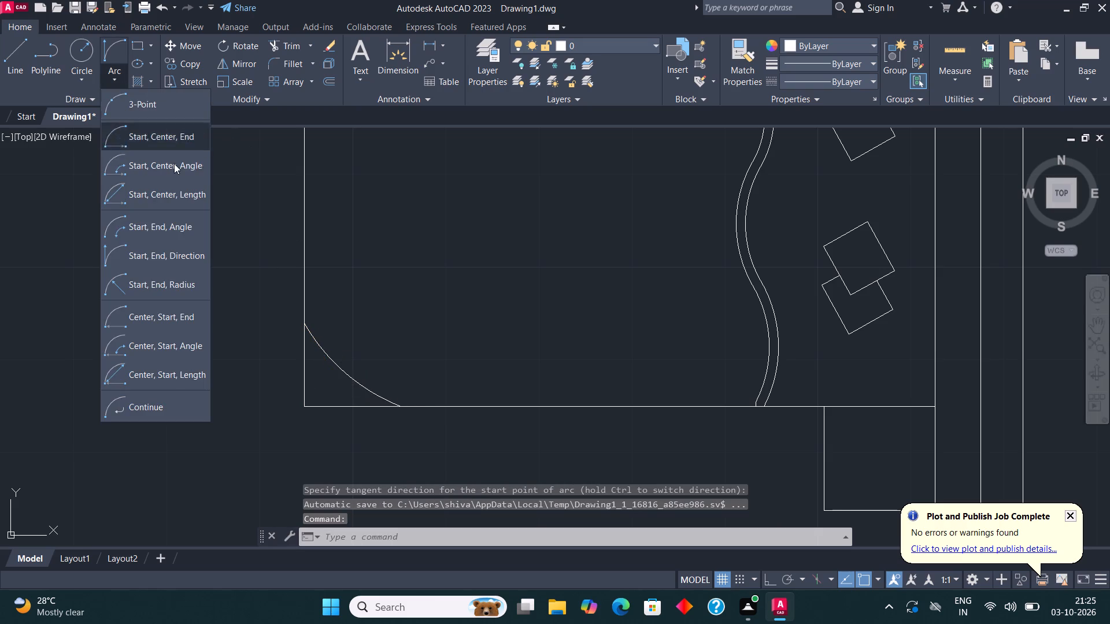
left_click(186, 251)
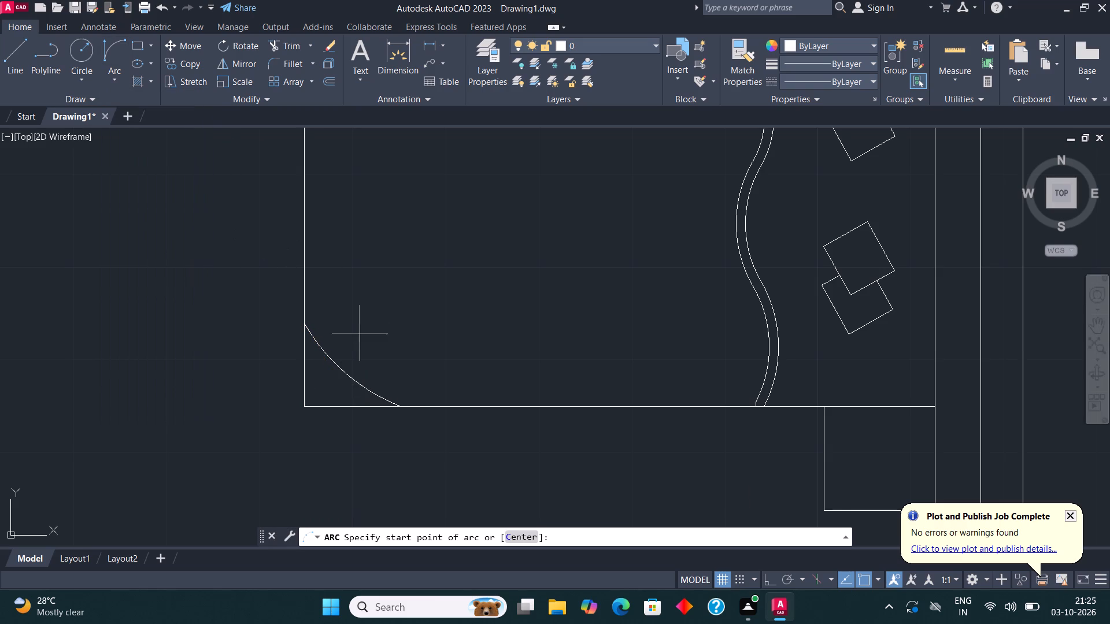
left_click(307, 321)
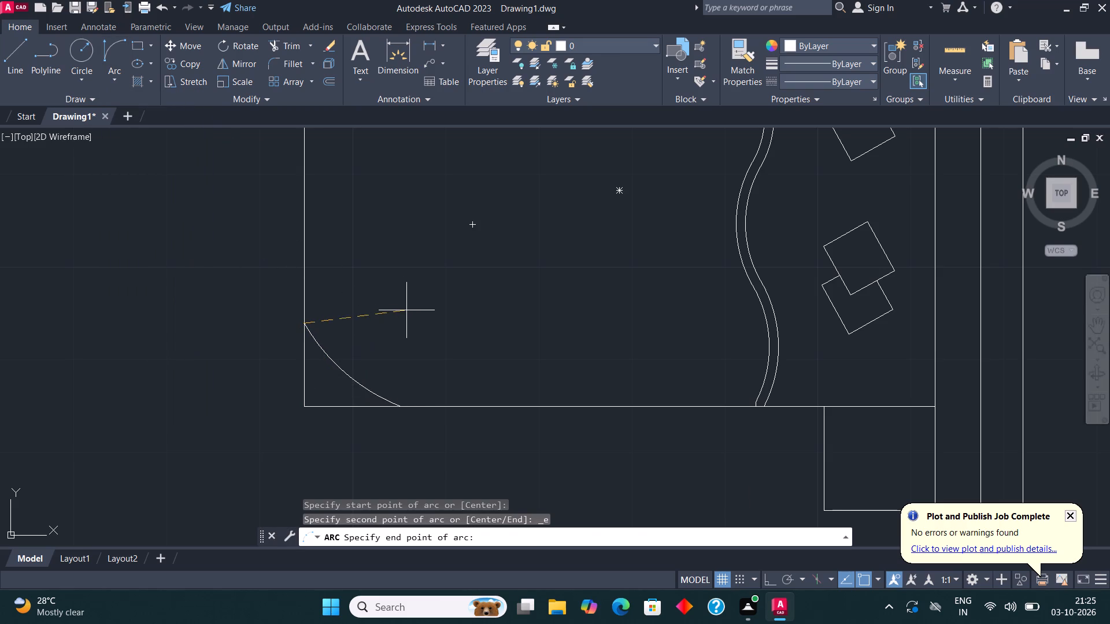
left_click(404, 307)
left_click(416, 347)
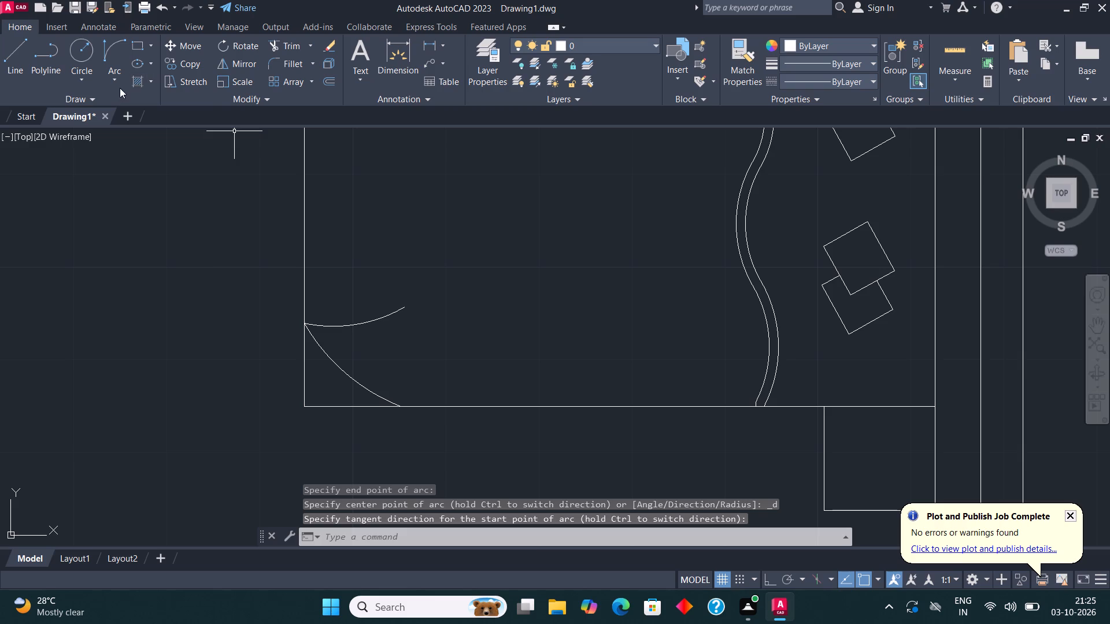
left_click(120, 87)
left_click(175, 250)
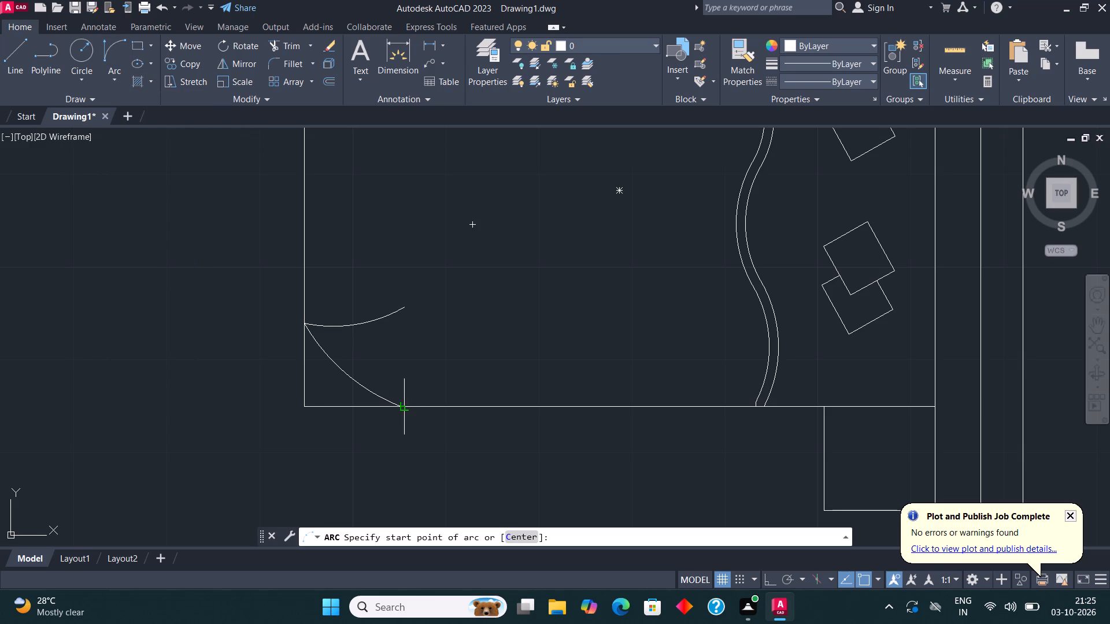
left_click(395, 404)
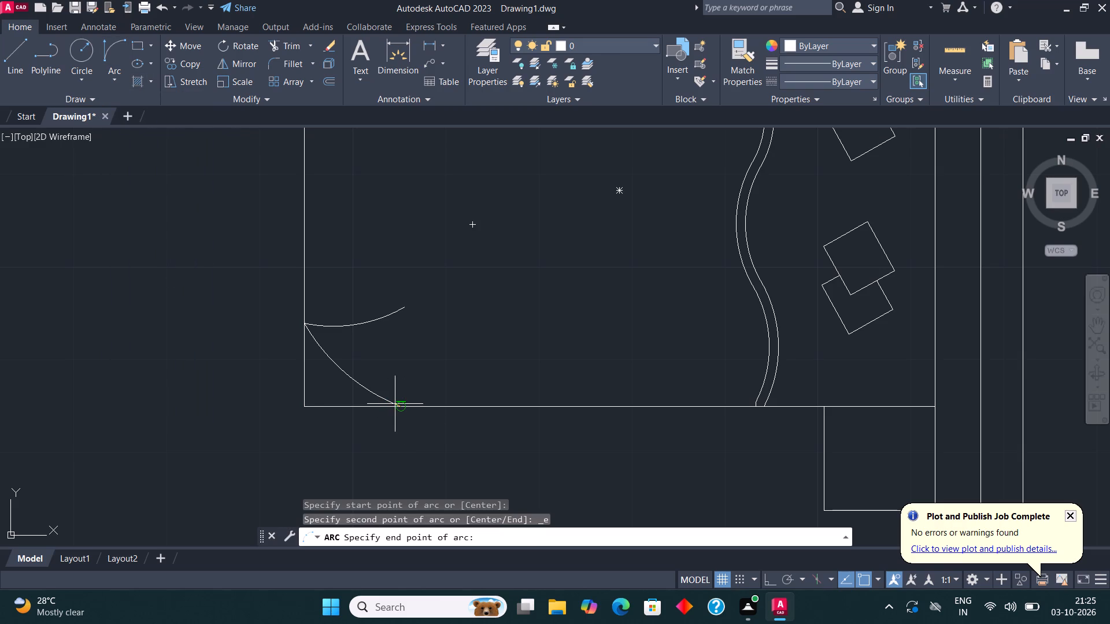
left_click(402, 302)
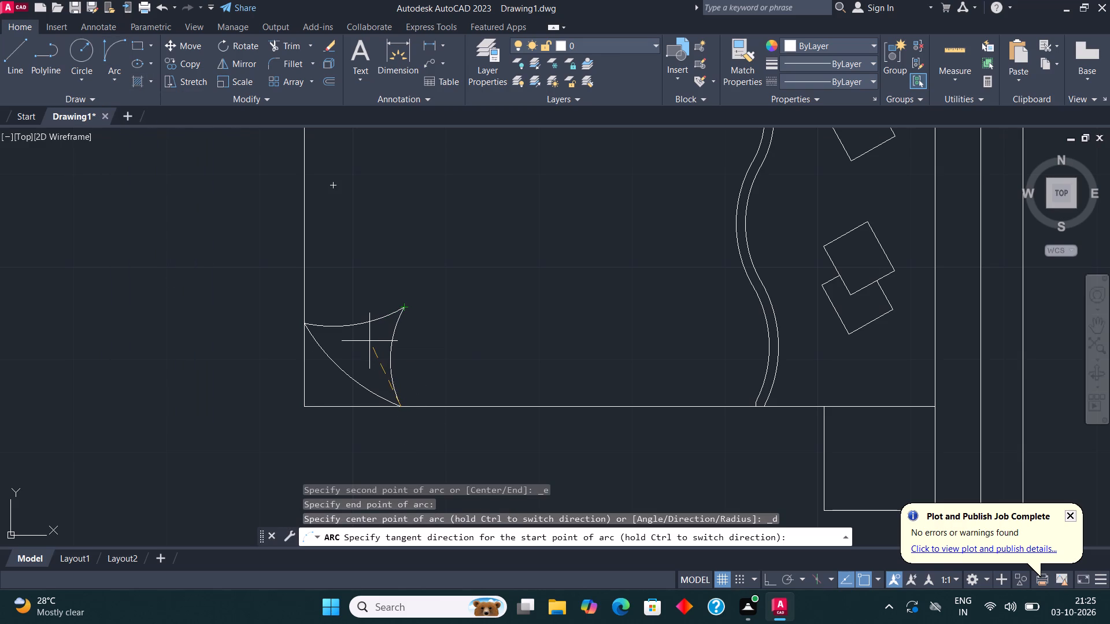
left_click(369, 341)
Draw a vertical line from the midpoint of the folded corner's top arc up to the bed's top edge.
middle_click_drag(496, 311, 449, 393)
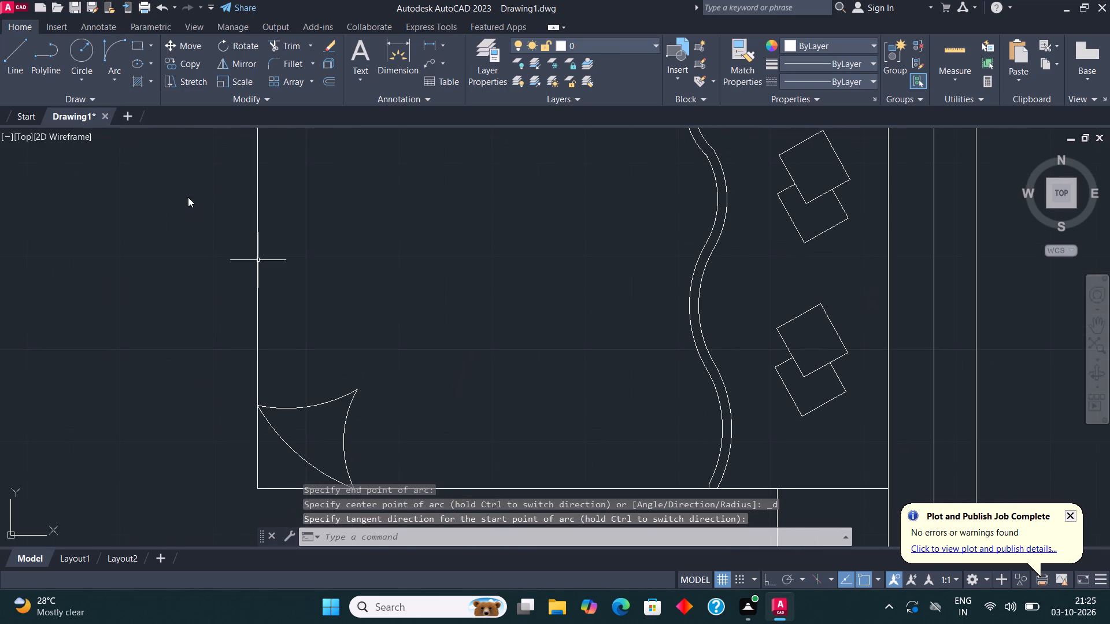
left_click(15, 50)
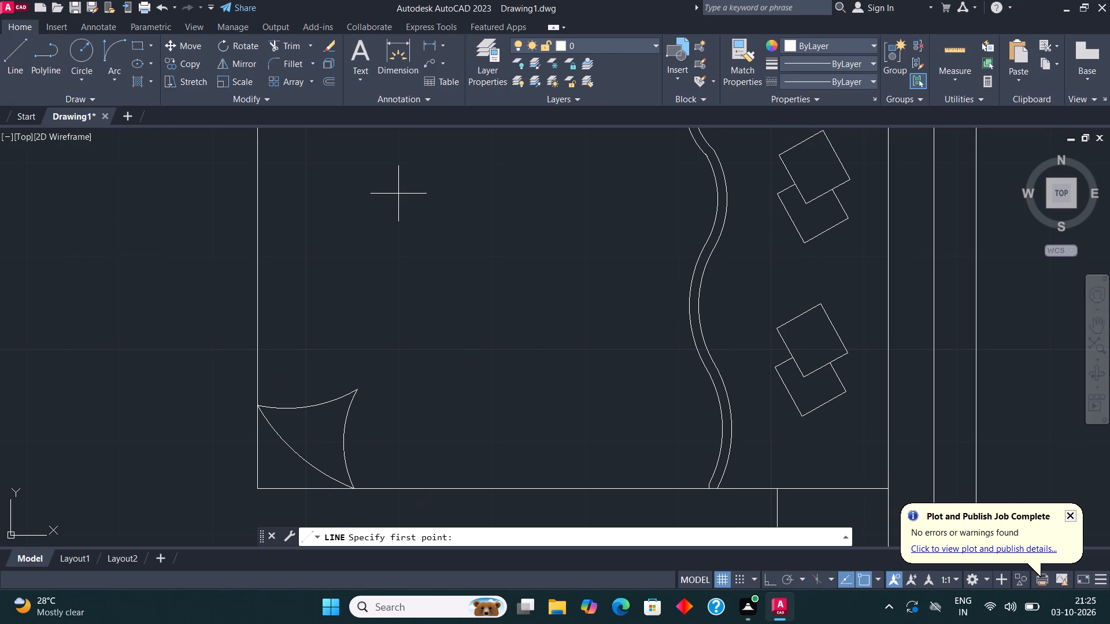
left_click(308, 408)
scroll(316, 413, "down", 2)
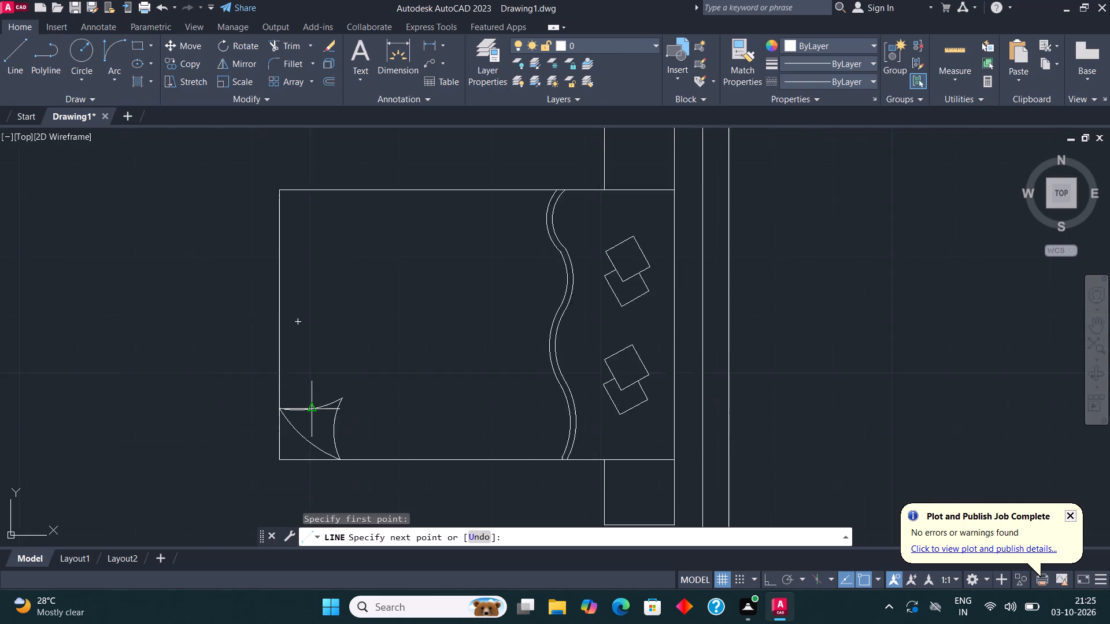
scroll(321, 314, "up", 2)
left_click(302, 213)
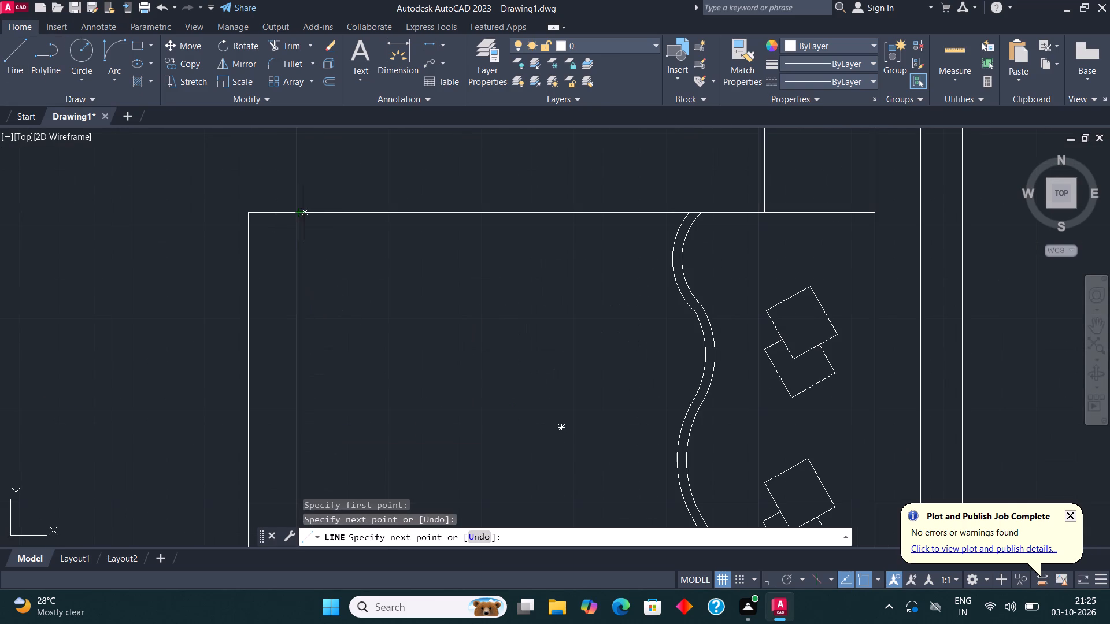
scroll(356, 229, "down", 2)
key("Escape")
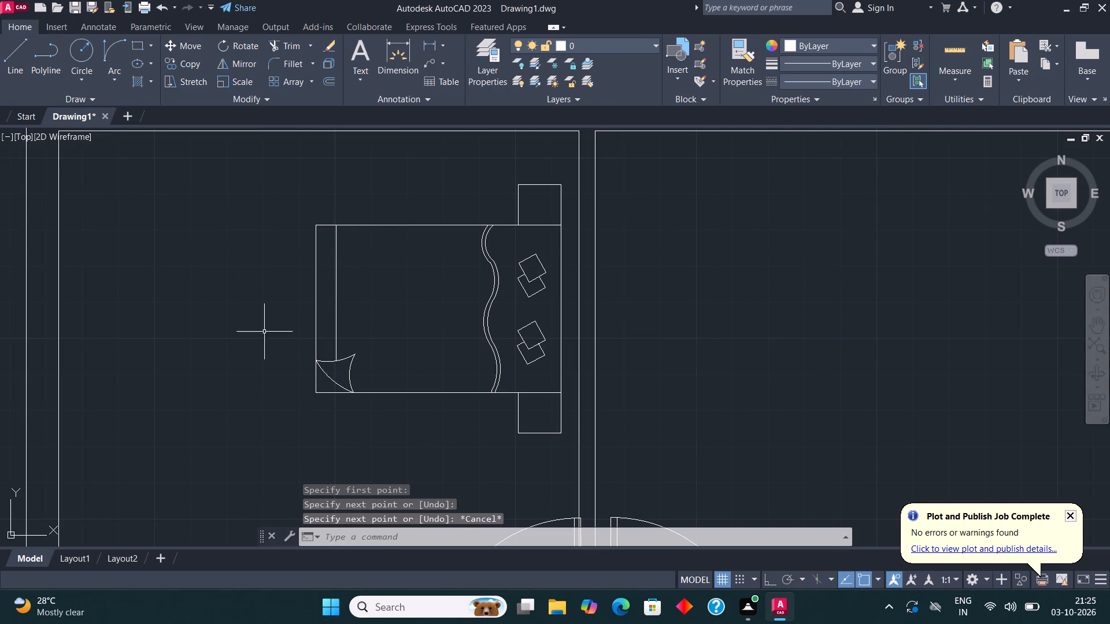
Copy the vertical fold line 1" to the right with ortho on.
middle_click_drag(316, 363, 393, 381)
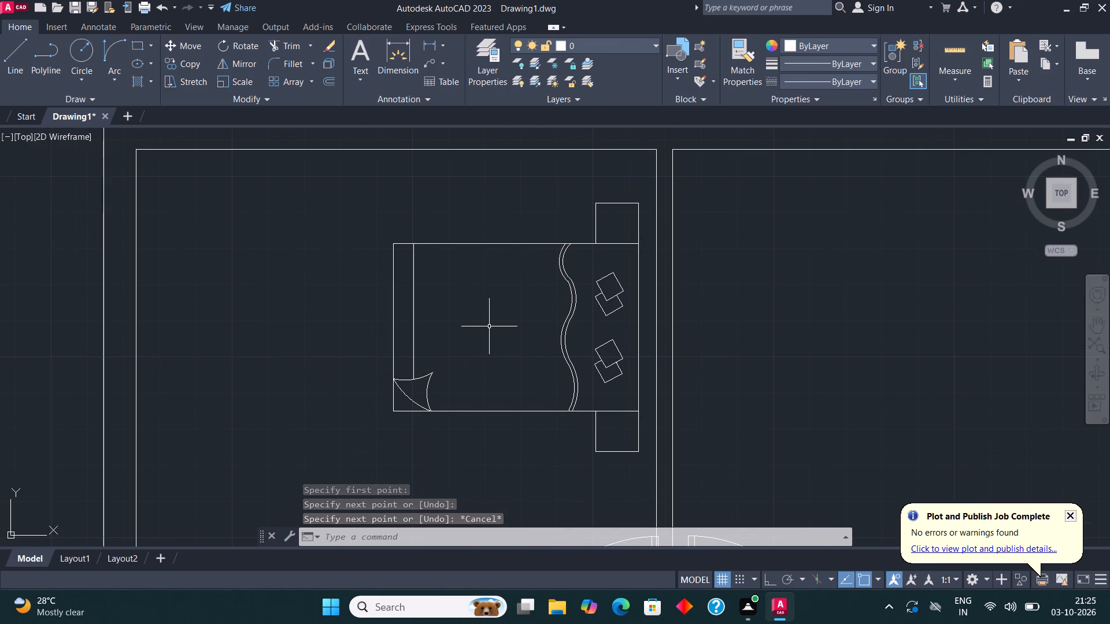
scroll(489, 325, "up", 1)
left_click(368, 321)
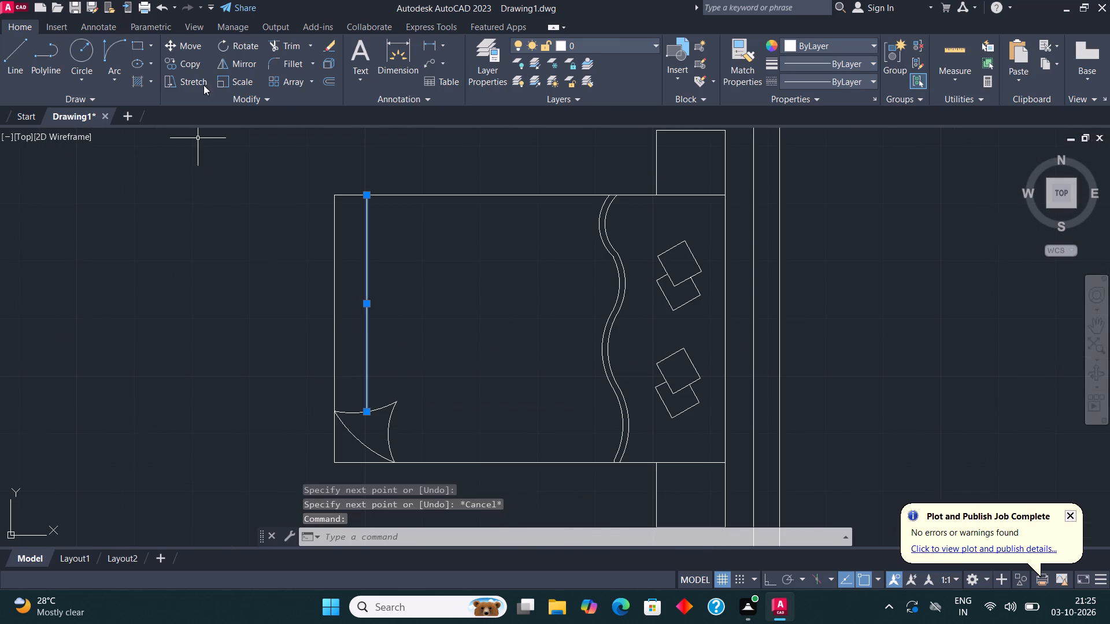
left_click(188, 61)
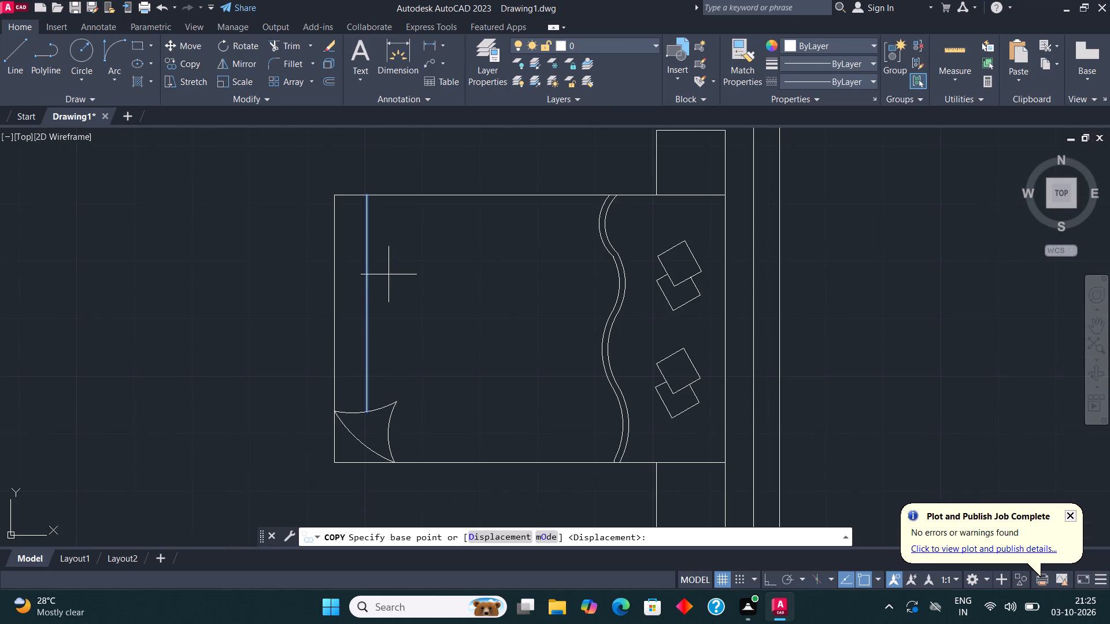
scroll(365, 369, "up", 1)
left_click(362, 333)
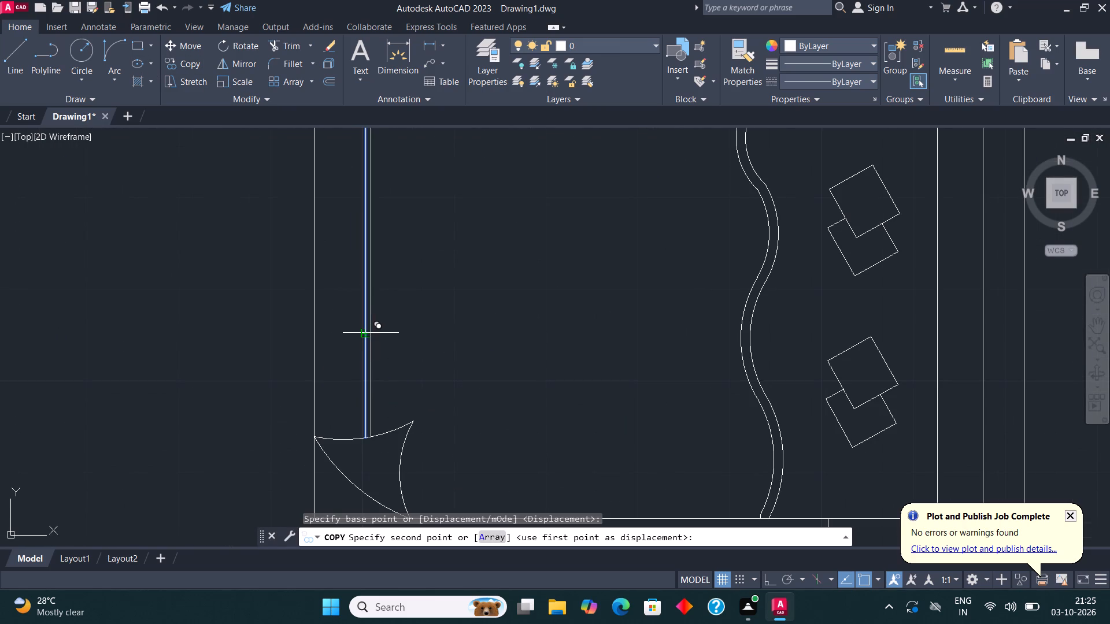
left_click(371, 333)
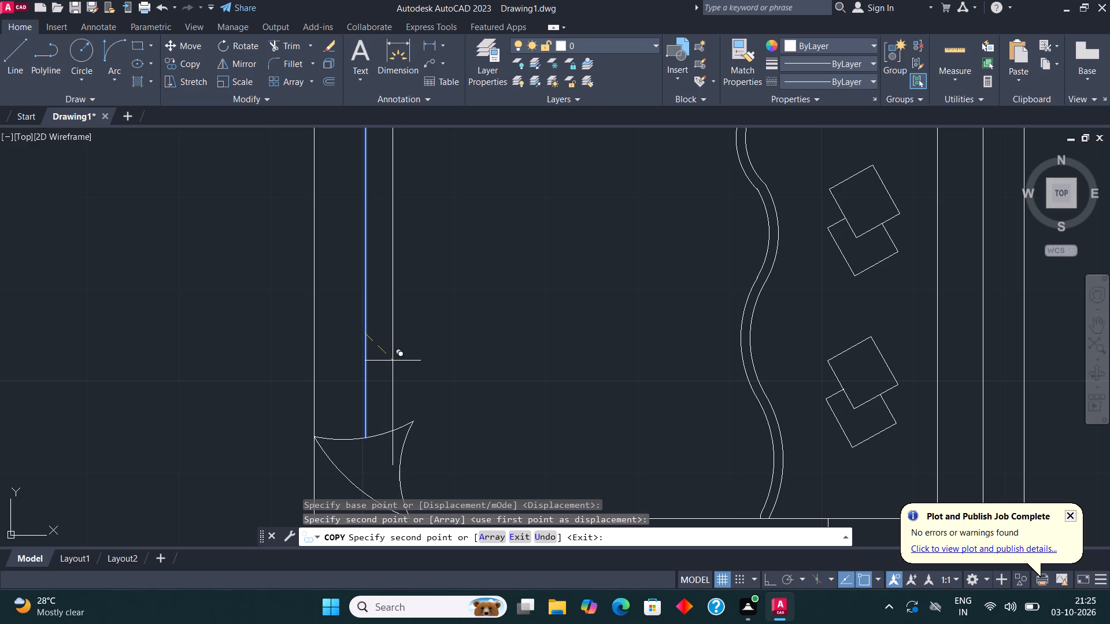
middle_click_drag(386, 425, 380, 443)
scroll(379, 434, "down", 1)
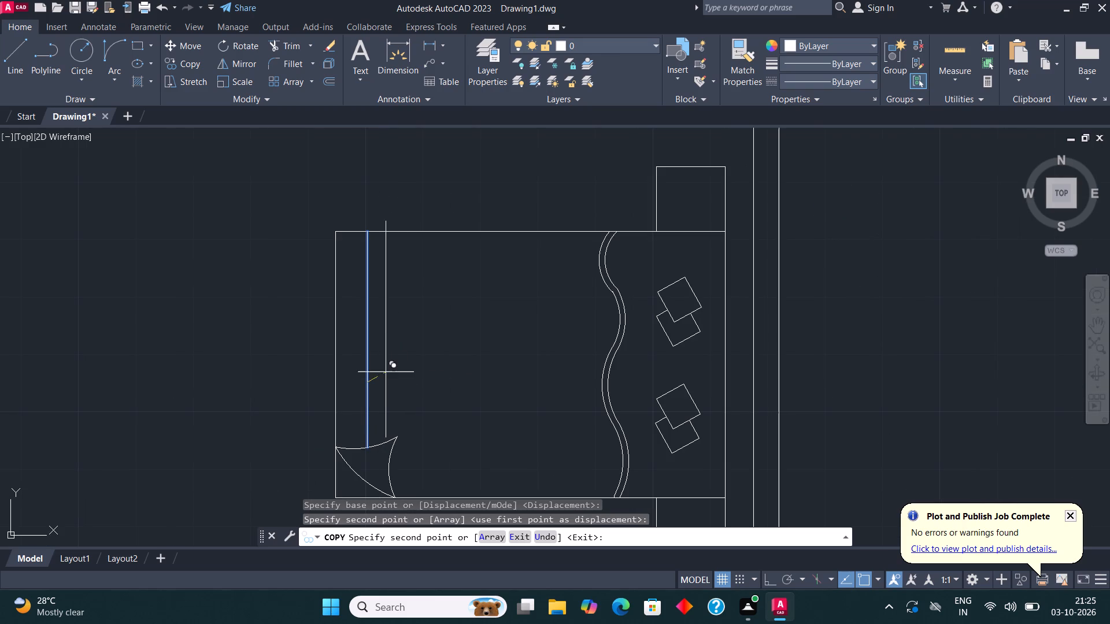
key("F8")
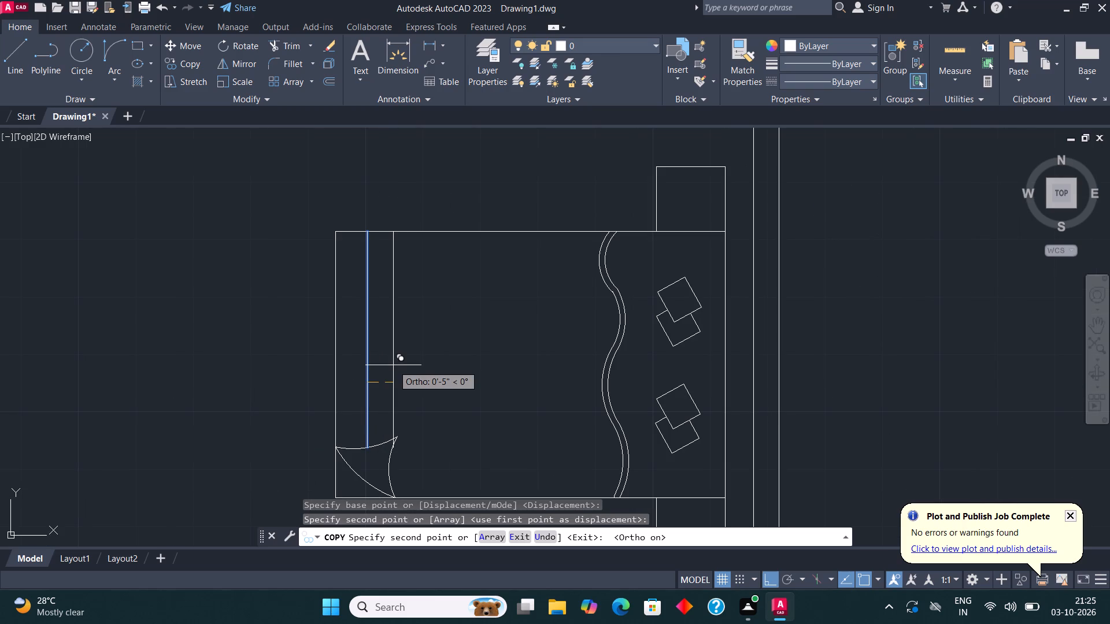
type("1\"")
key("Return")
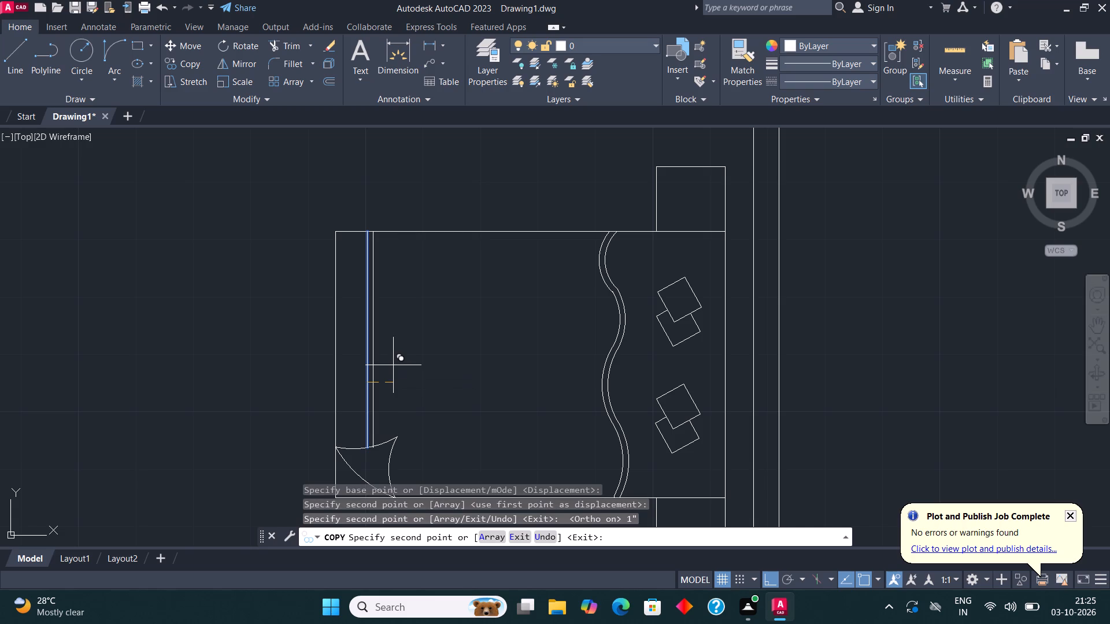
left_click(390, 367)
key("Escape")
Erase the stray copy of the fold line to the right of the 1" pair.
left_click(396, 362)
left_click(383, 333)
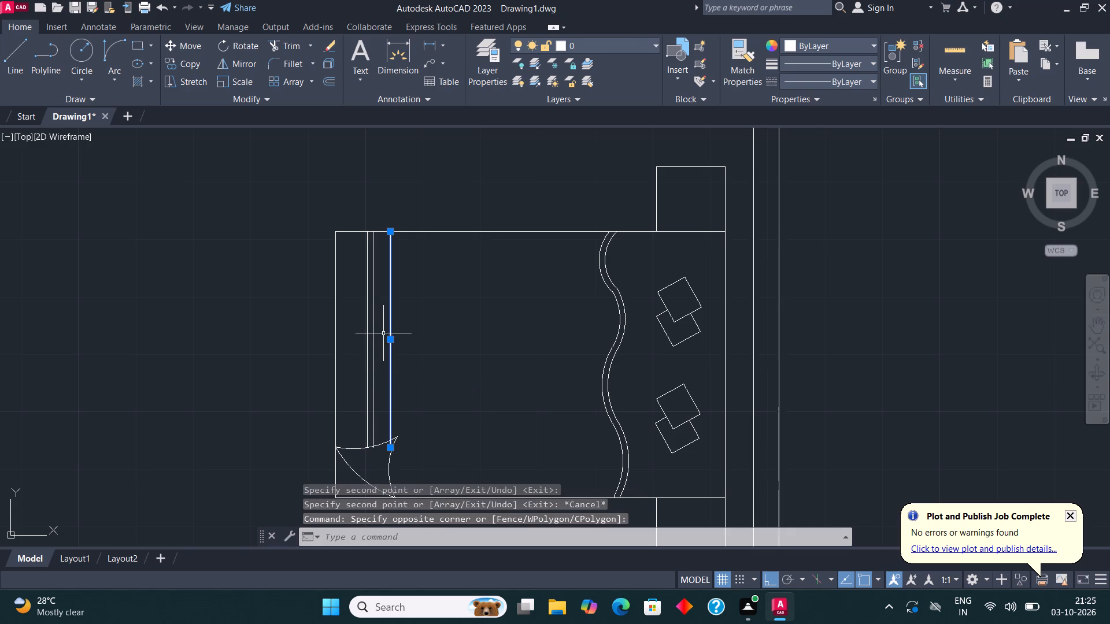
key("Delete")
Trim the copied fold line's lower end where it extends past the folded corner's top arc.
scroll(378, 452, "up", 4)
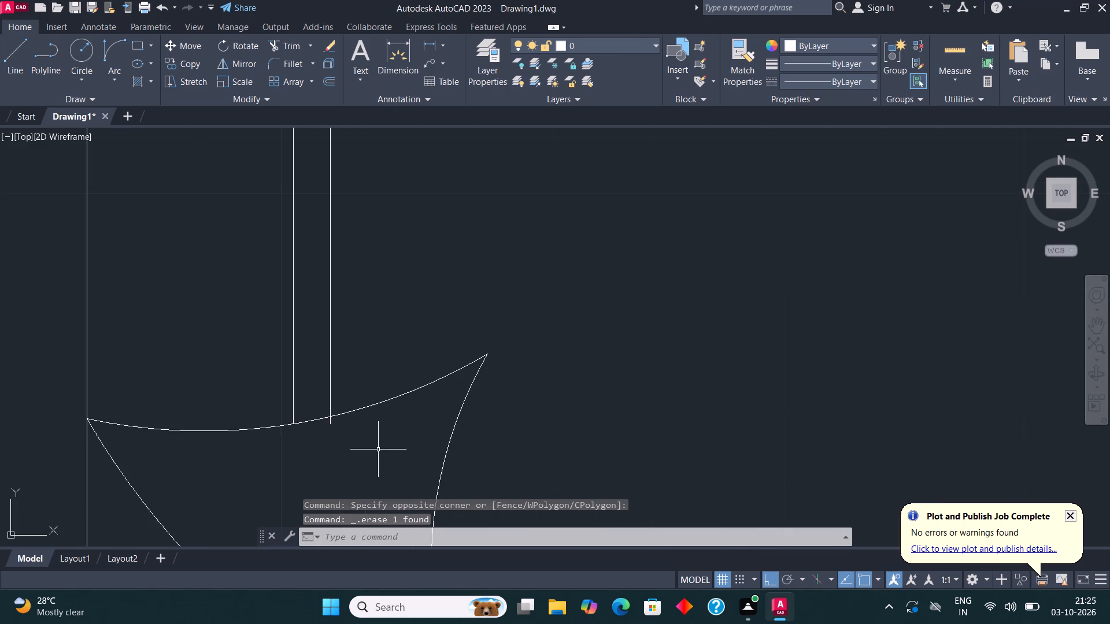
scroll(343, 422, "up", 1)
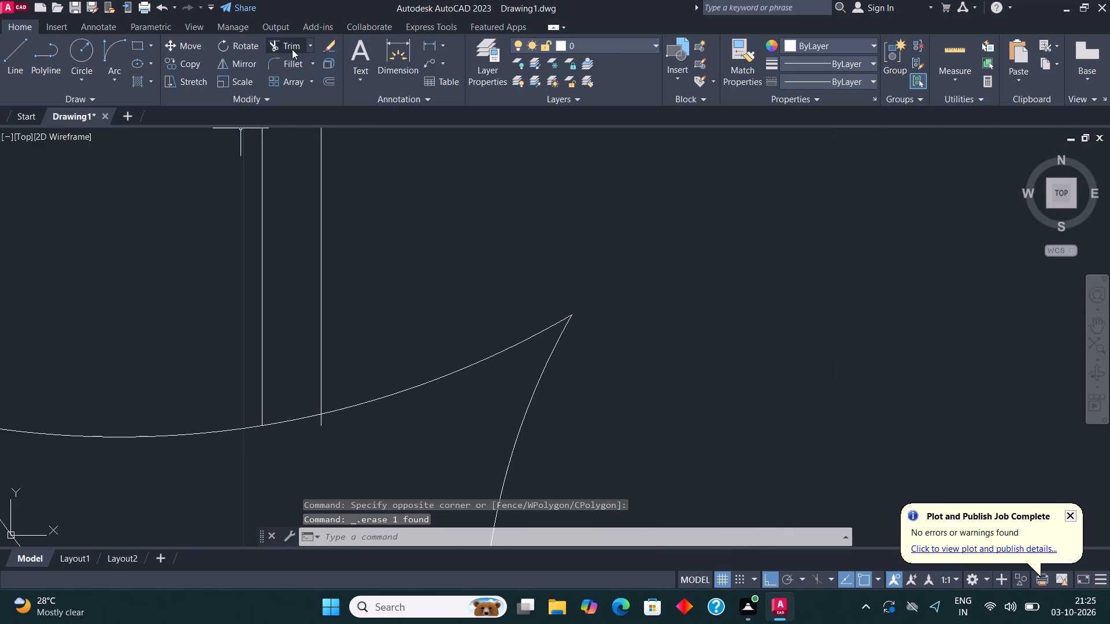
left_click(292, 49)
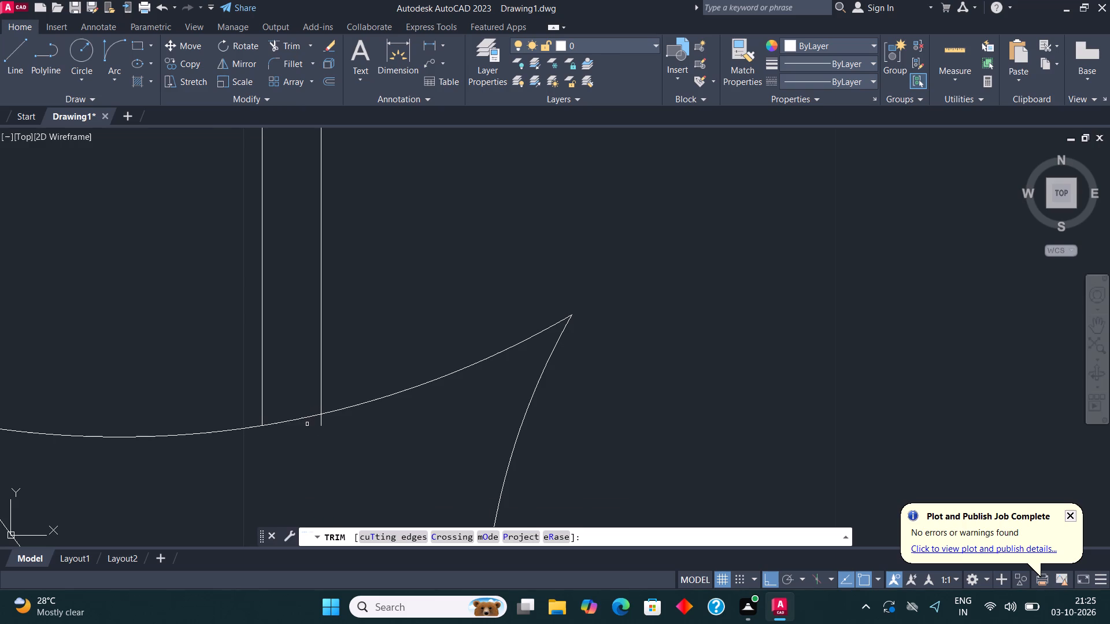
left_click(307, 425)
left_click(353, 423)
scroll(354, 453, "down", 3)
scroll(452, 434, "down", 1)
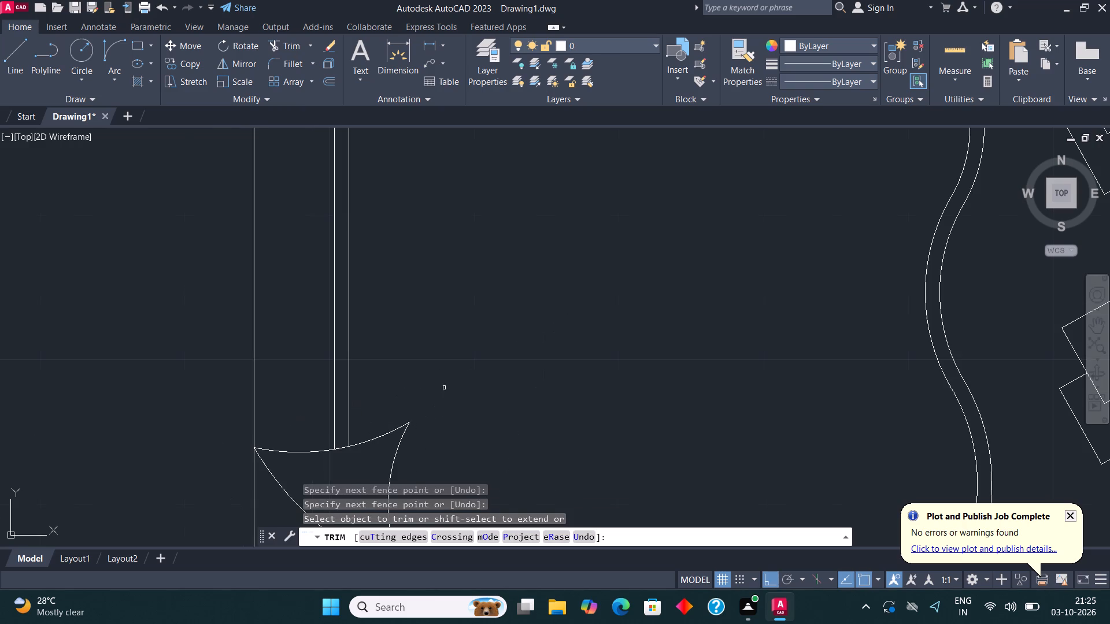
scroll(451, 430, "down", 1)
scroll(409, 201, "up", 2)
scroll(316, 257, "down", 2)
key("Escape")
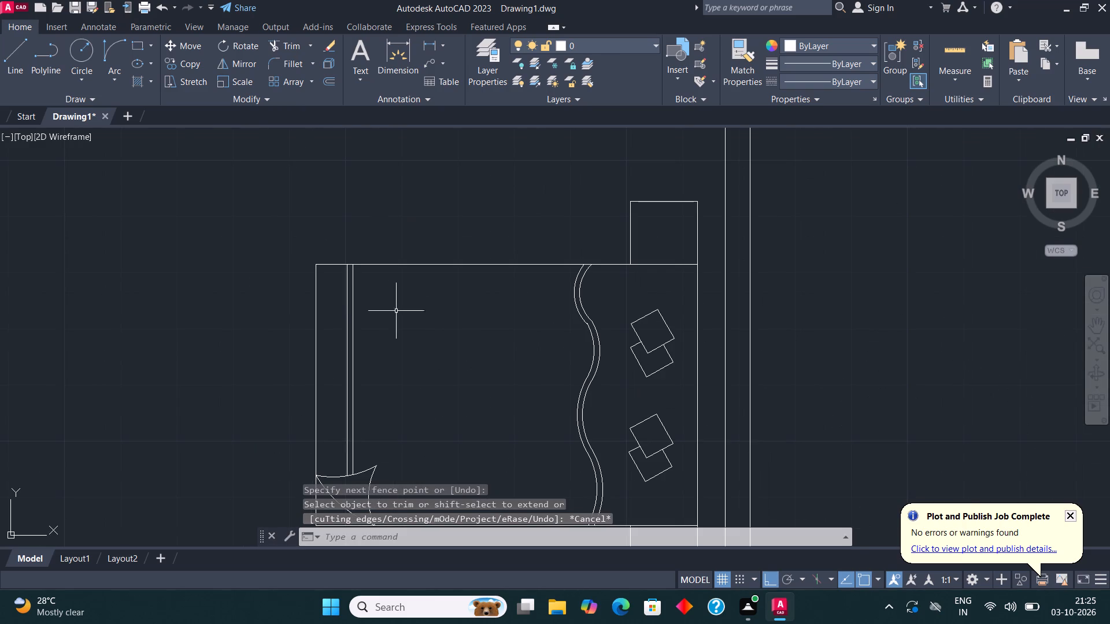
Draw a horizontal fold line from the bed's foot edge, just below its top edge, to past the first wavy blanket line.
middle_click_drag(499, 317, 443, 338)
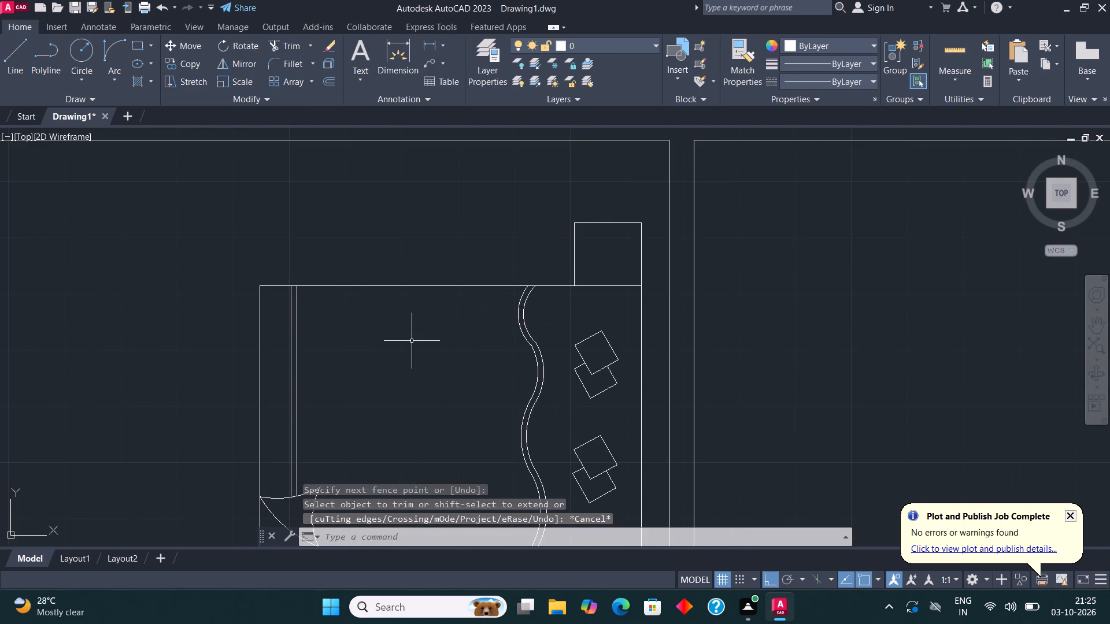
left_click(18, 57)
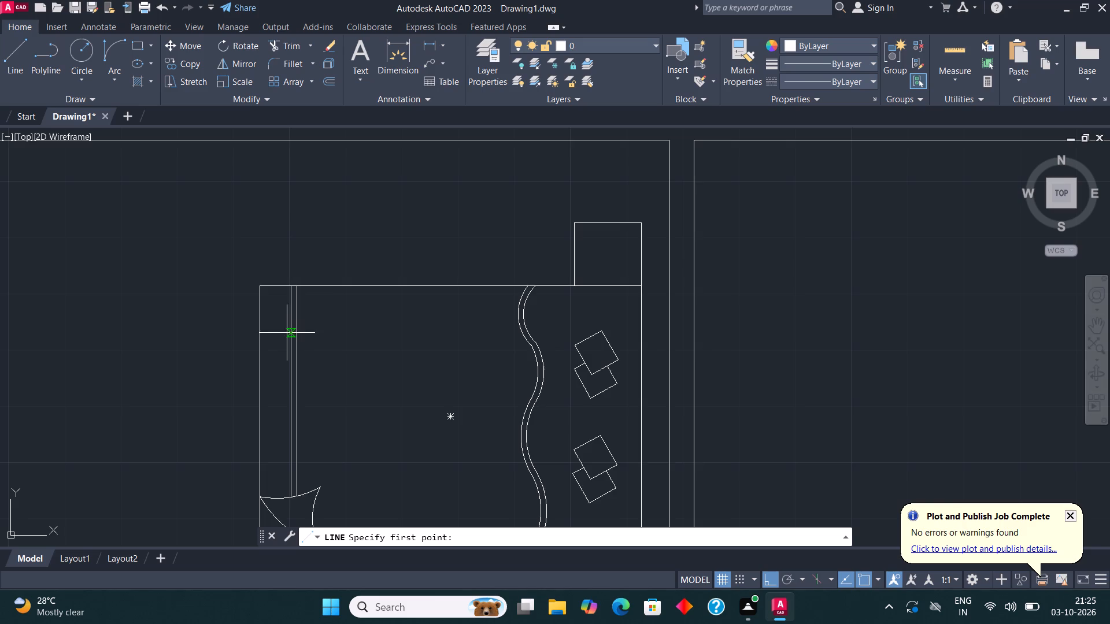
scroll(283, 337, "up", 1)
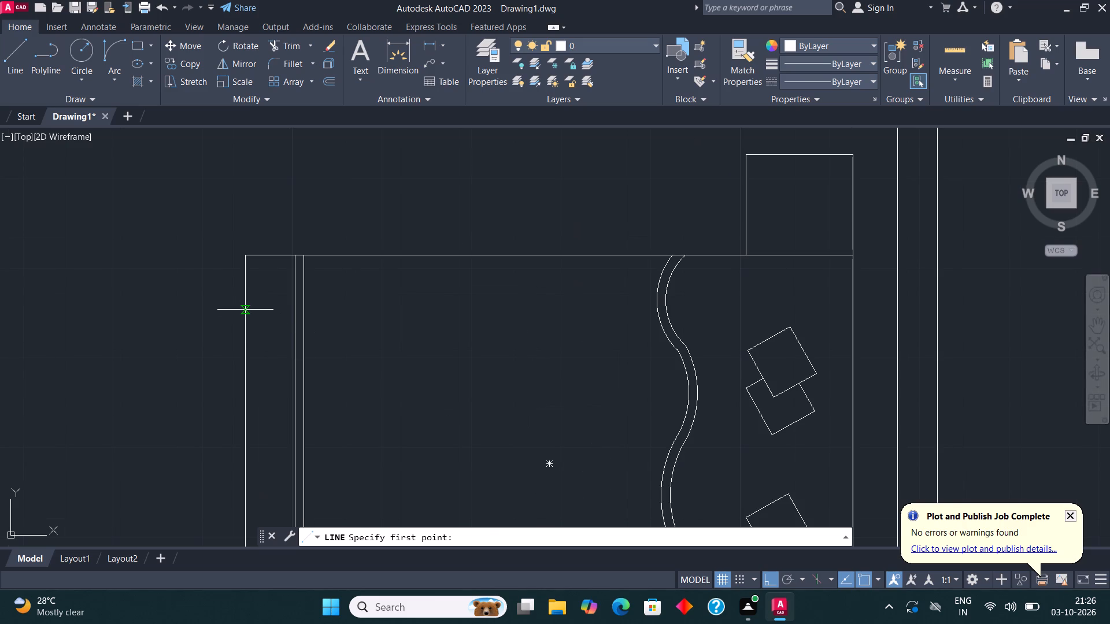
left_click(246, 310)
scroll(590, 307, "up", 1)
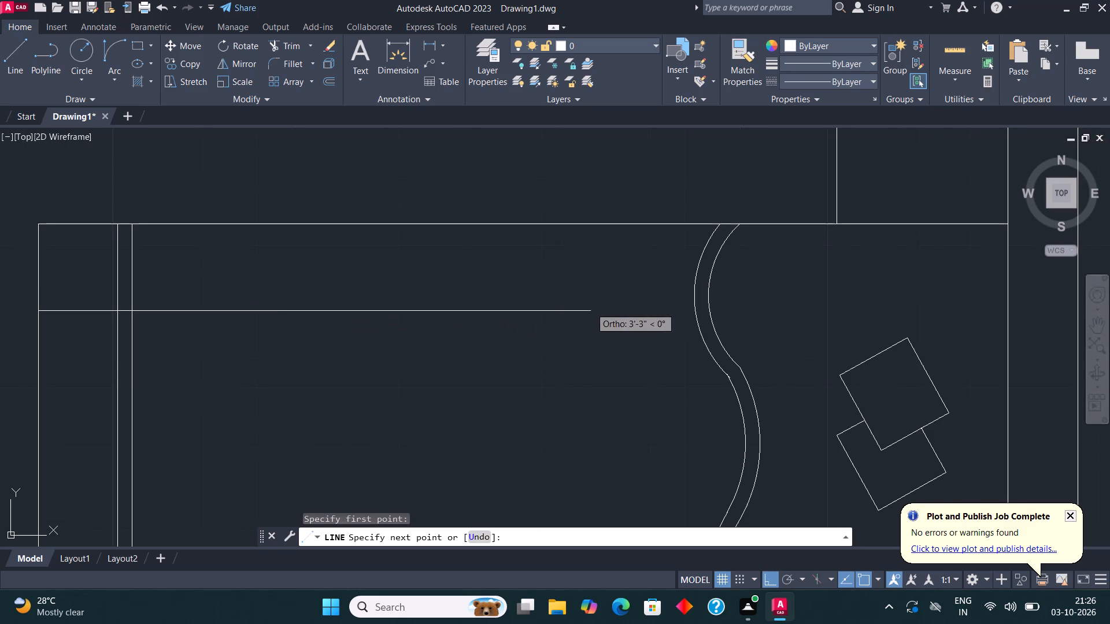
scroll(704, 308, "up", 2)
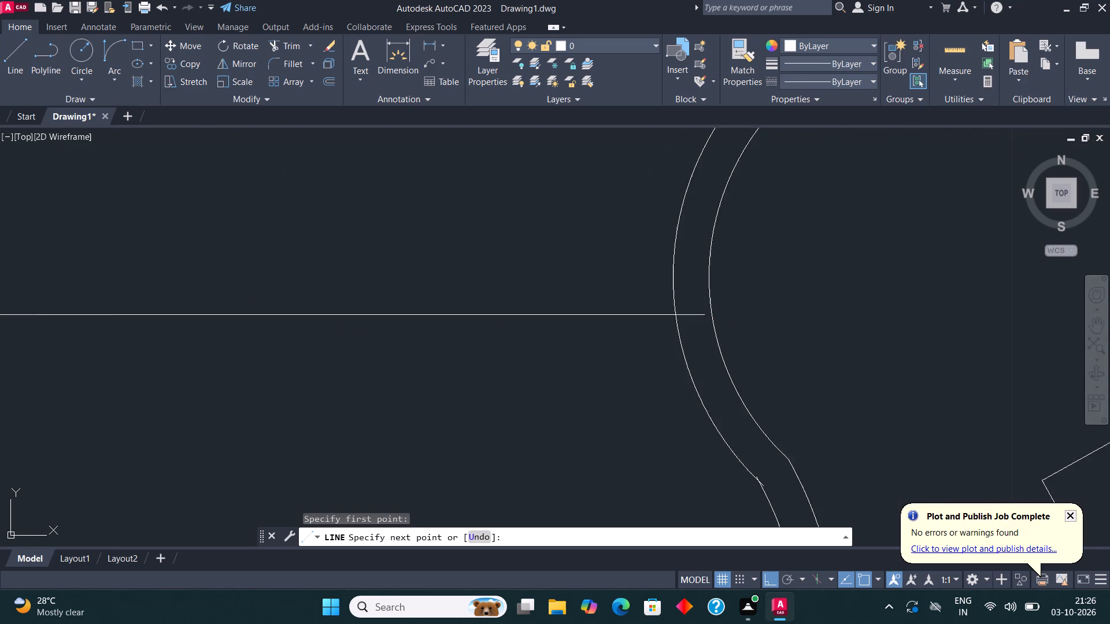
scroll(704, 308, "up", 1)
left_click(690, 322)
key("Escape")
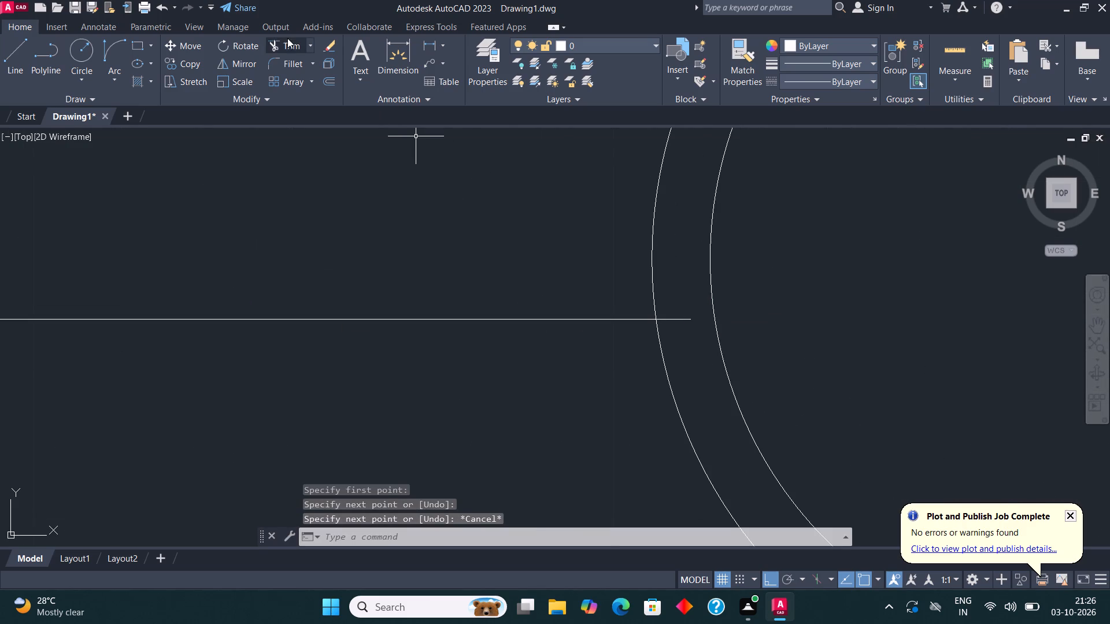
Trim the horizontal fold line's end where it extends past the first wavy blanket line.
left_click(283, 38)
left_click(675, 340)
left_click(683, 288)
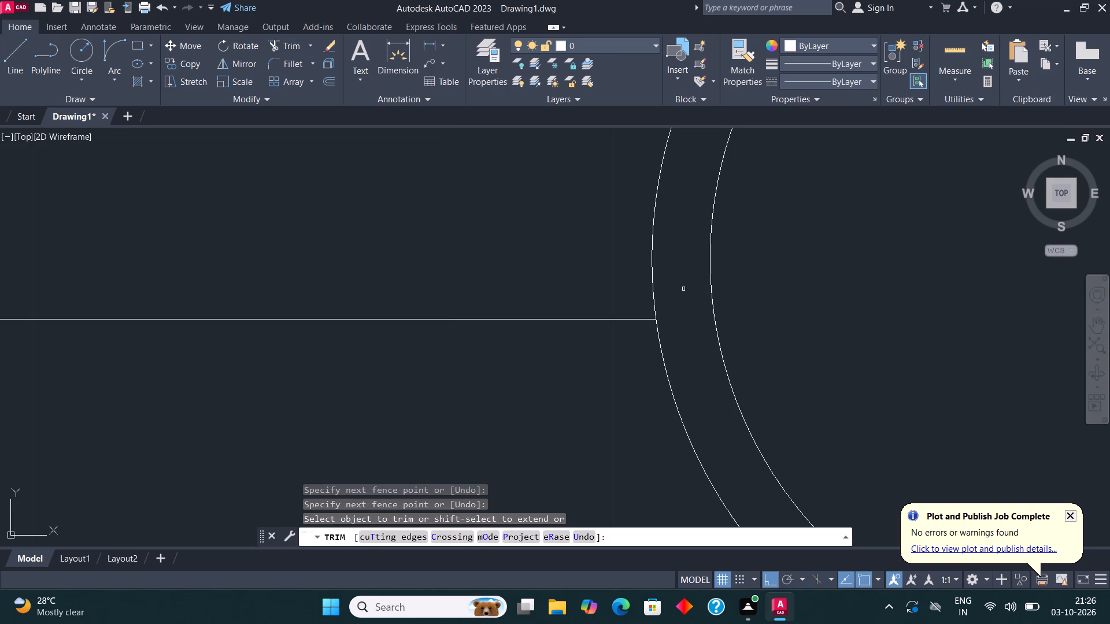
scroll(683, 296, "down", 4)
key("Escape")
Copy the horizontal fold line about 1" downward with ortho on.
middle_click_drag(407, 322, 442, 307)
scroll(442, 293, "up", 1)
left_click(439, 284)
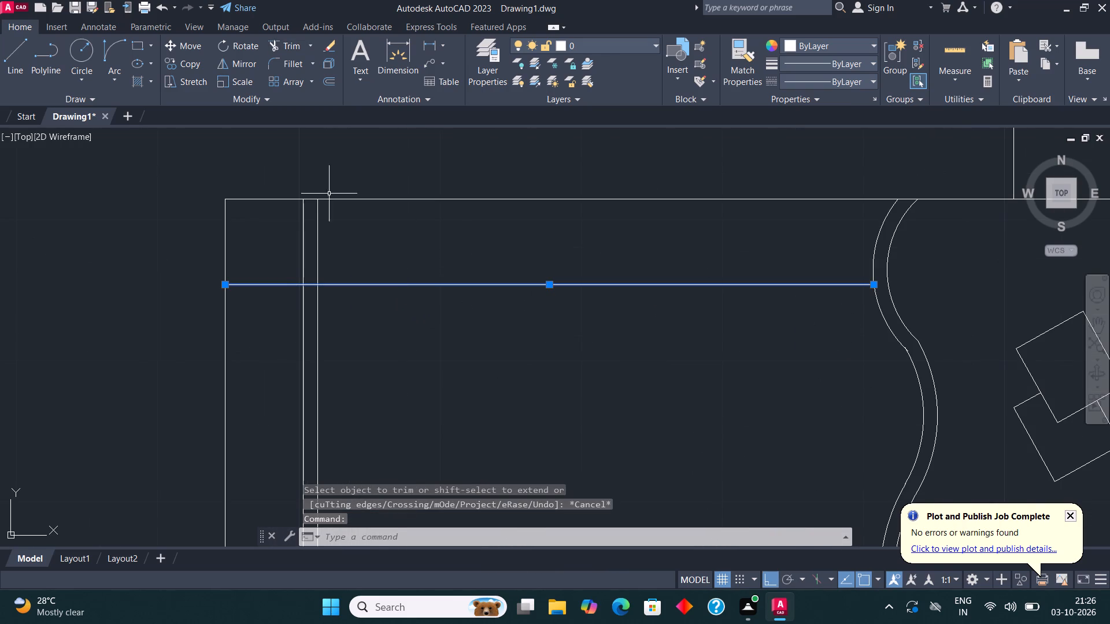
left_click(191, 61)
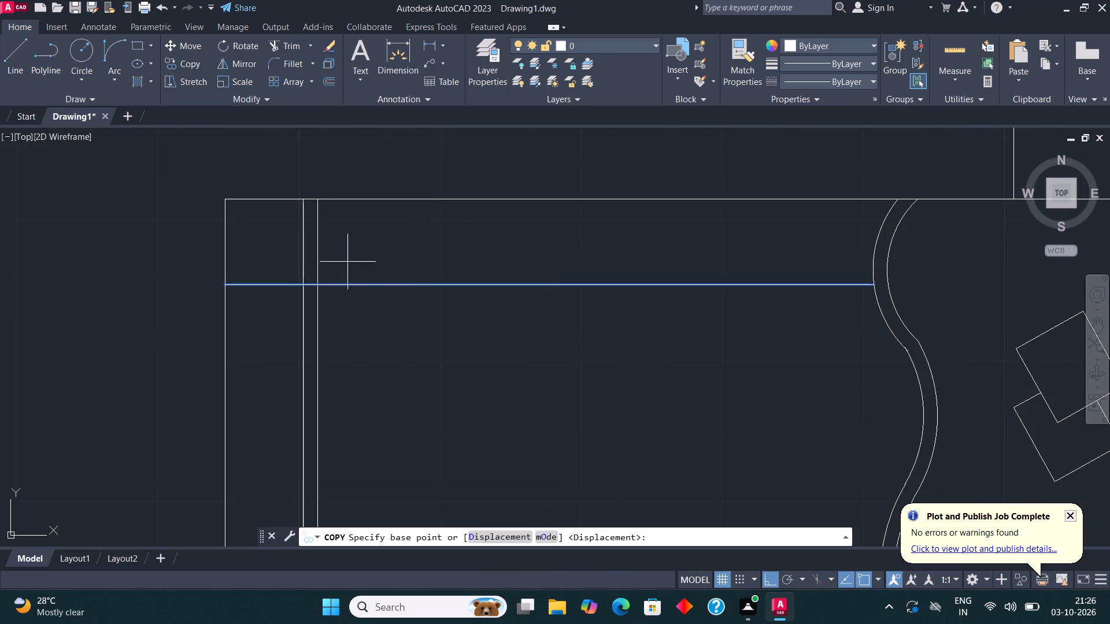
left_click(406, 286)
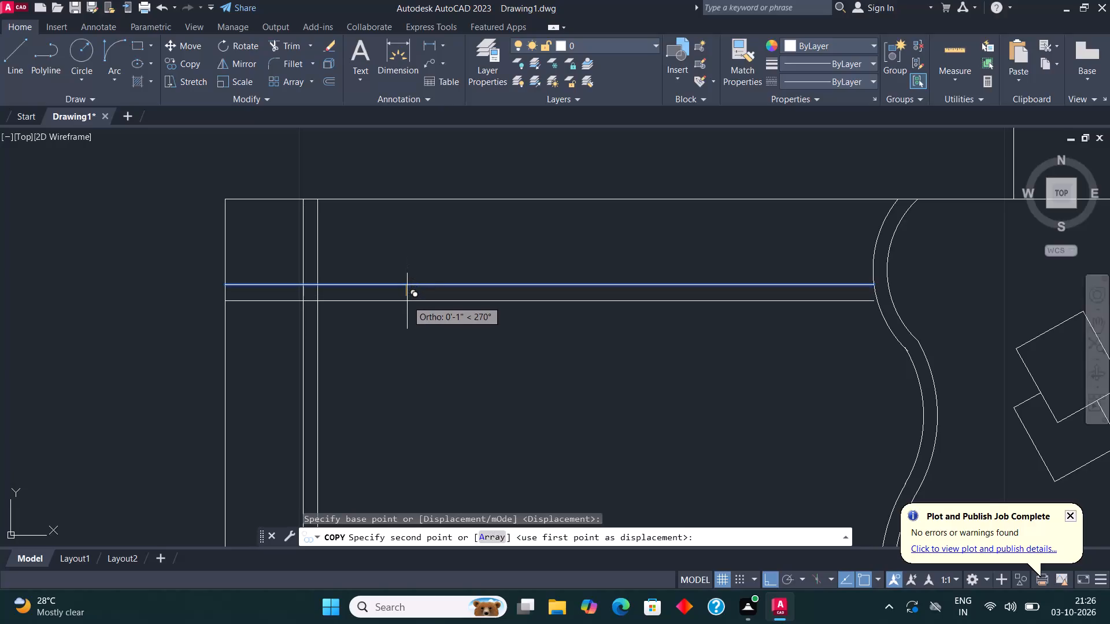
left_click(407, 300)
key("Escape")
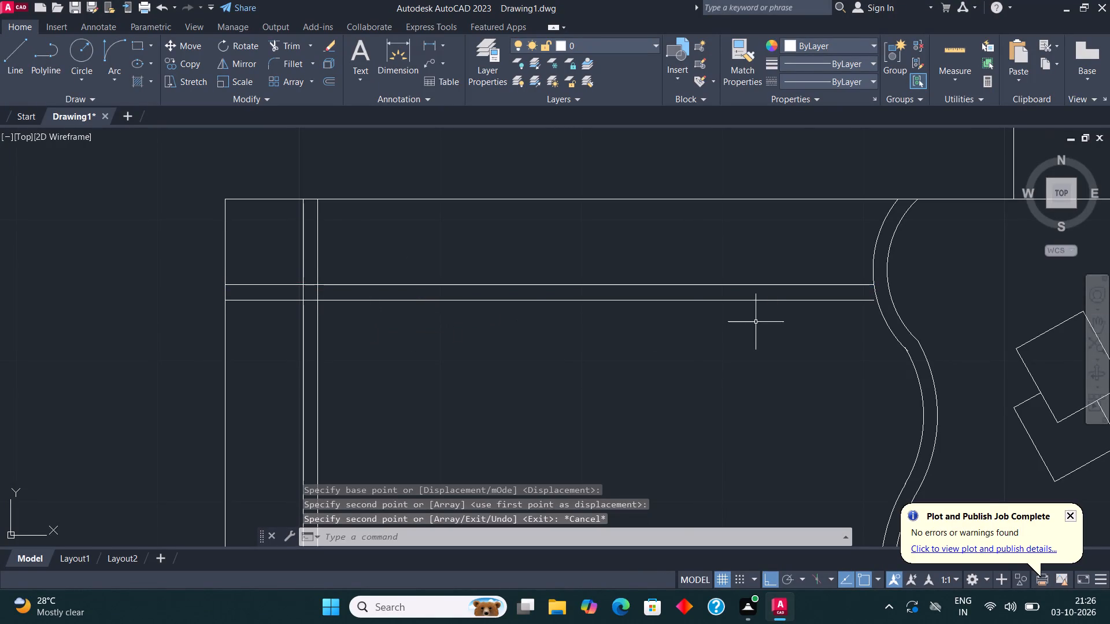
Draw a line about 1" long extending the copied fold line's end across the first wavy blanket line.
middle_click_drag(772, 322, 486, 322)
scroll(575, 309, "up", 2)
middle_click_drag(729, 276, 678, 276)
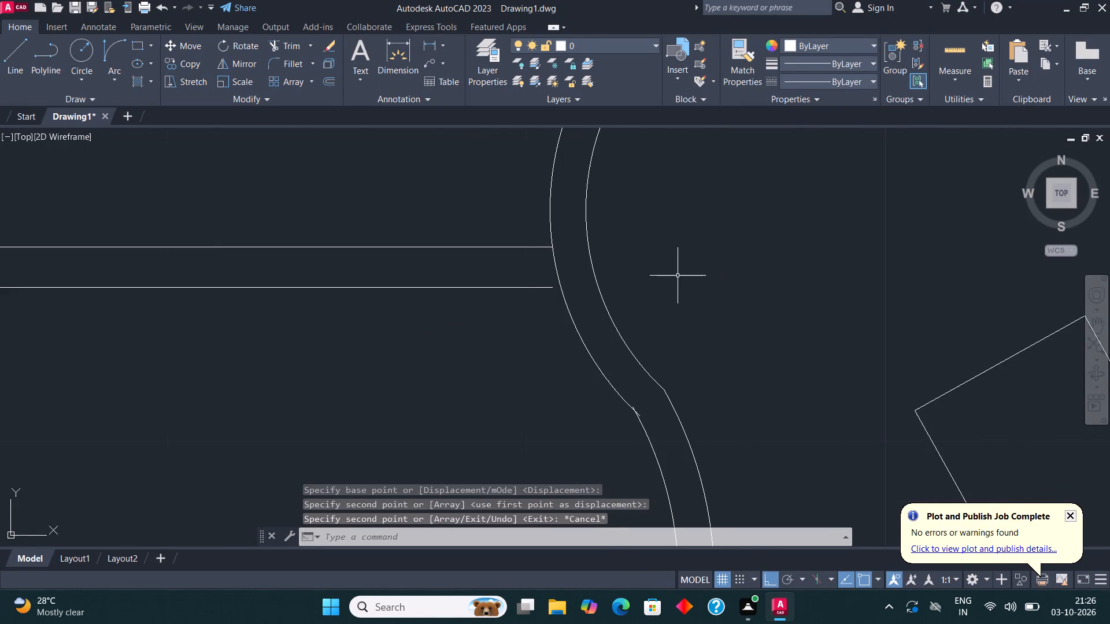
scroll(600, 287, "up", 2)
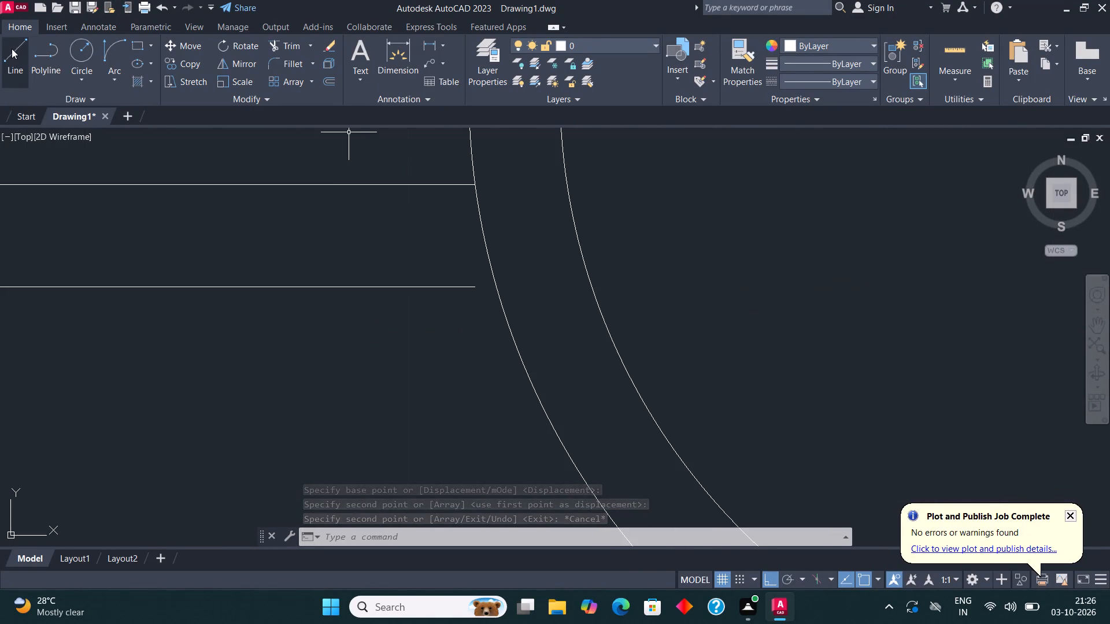
left_click(12, 49)
scroll(469, 285, "up", 1)
left_click(472, 285)
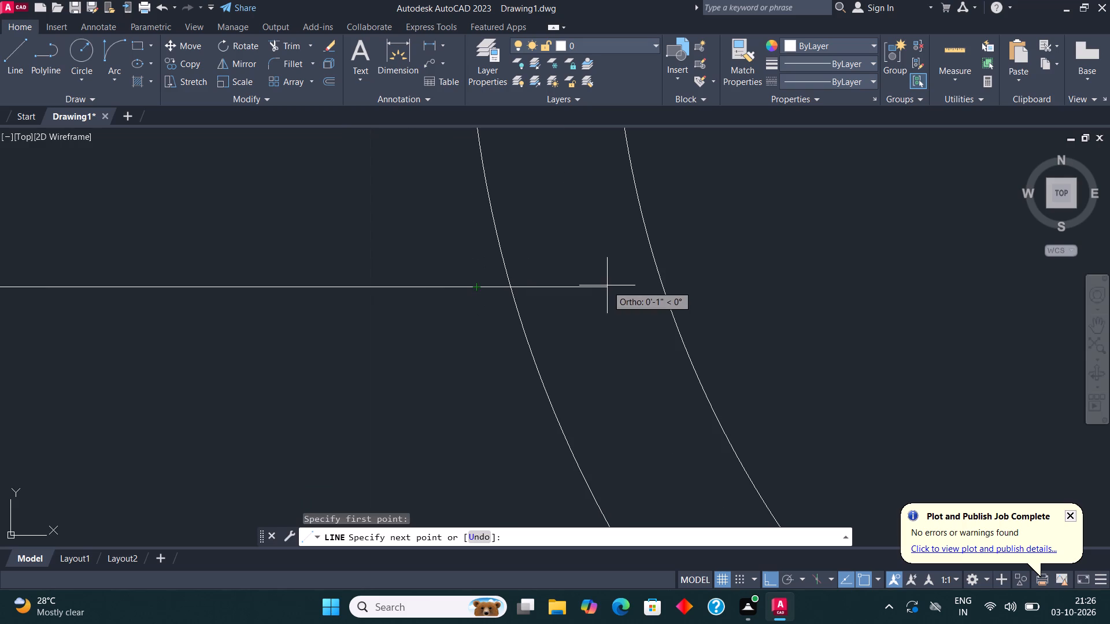
left_click(607, 285)
key("Escape")
Trim the extension line where it passes beyond the first wavy blanket line.
left_click(292, 43)
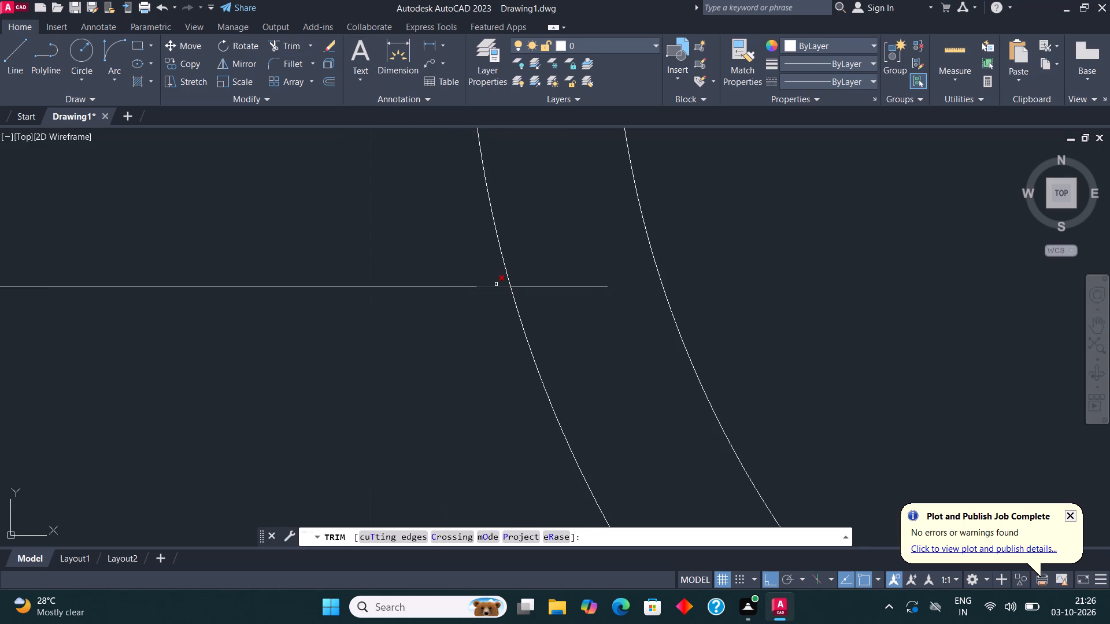
left_click(553, 278)
left_click(565, 345)
scroll(569, 337, "down", 4)
key("Escape")
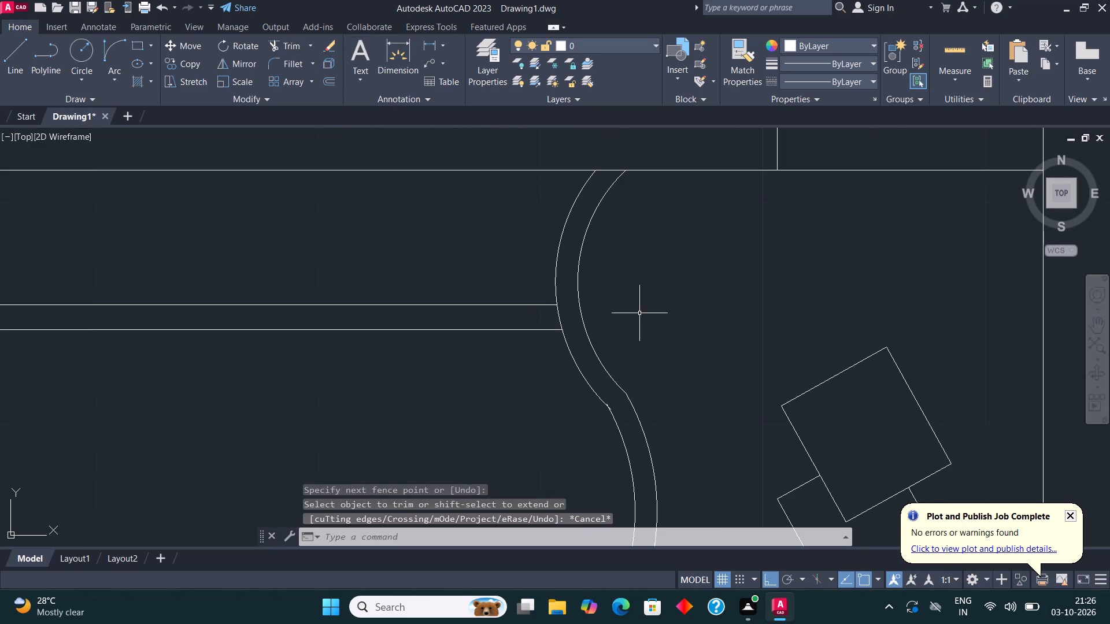
Draw short lines about 1" long inward from the top and left corners of the upper pair's front pillow.
scroll(652, 274, "down", 3)
middle_click_drag(657, 326, 678, 252)
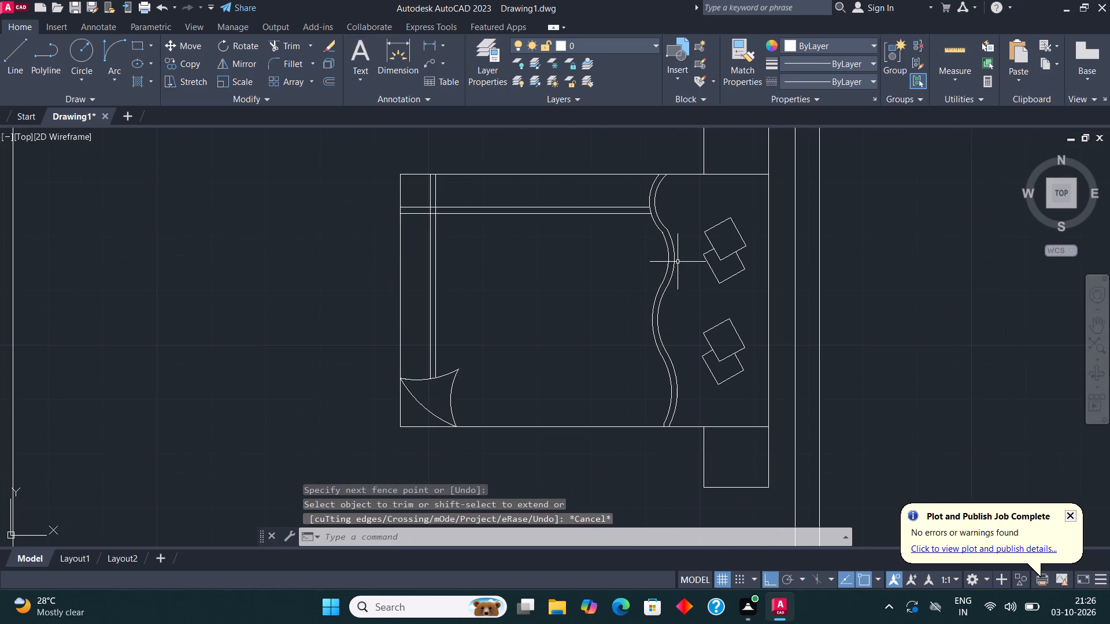
middle_click_drag(653, 298, 503, 347)
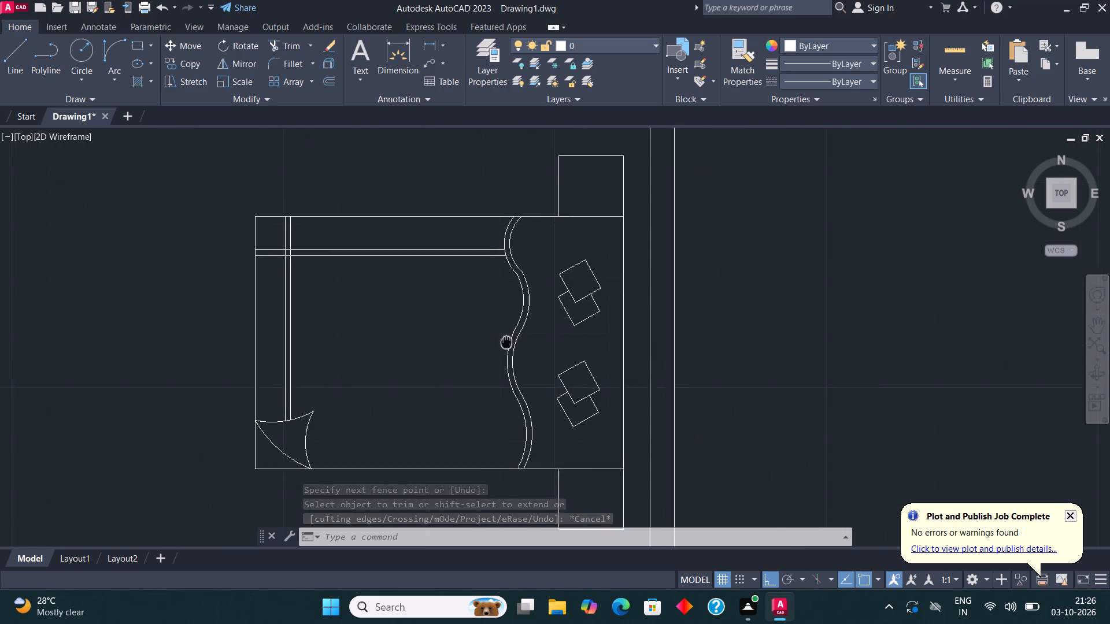
middle_click_drag(503, 347, 489, 369)
scroll(561, 319, "up", 3)
middle_click_drag(592, 316, 593, 316)
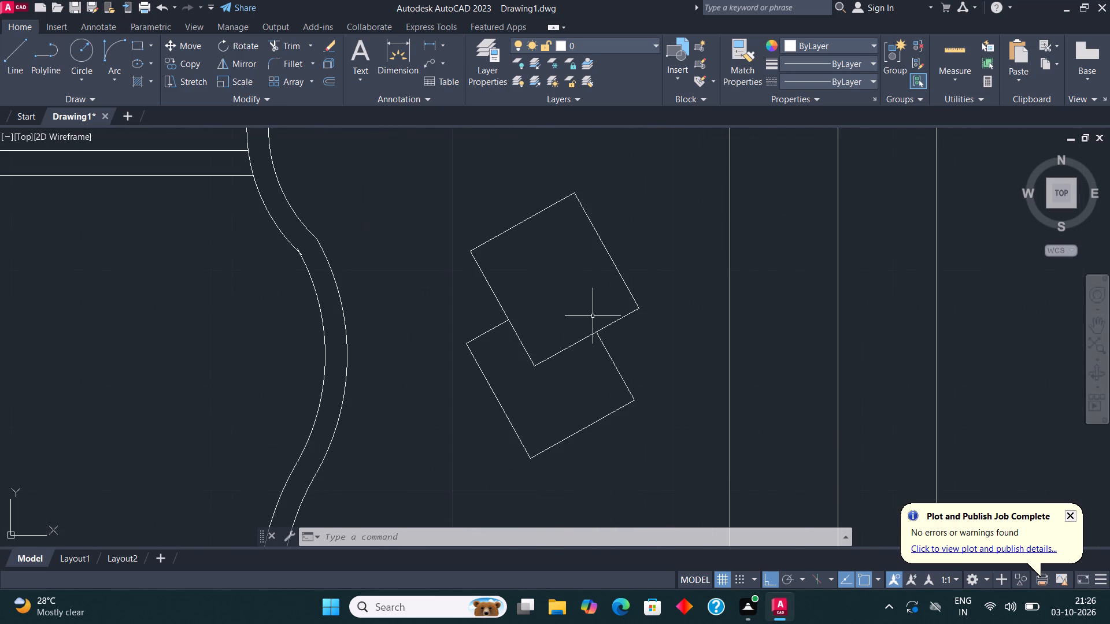
middle_click_drag(593, 316, 515, 330)
left_click(19, 47)
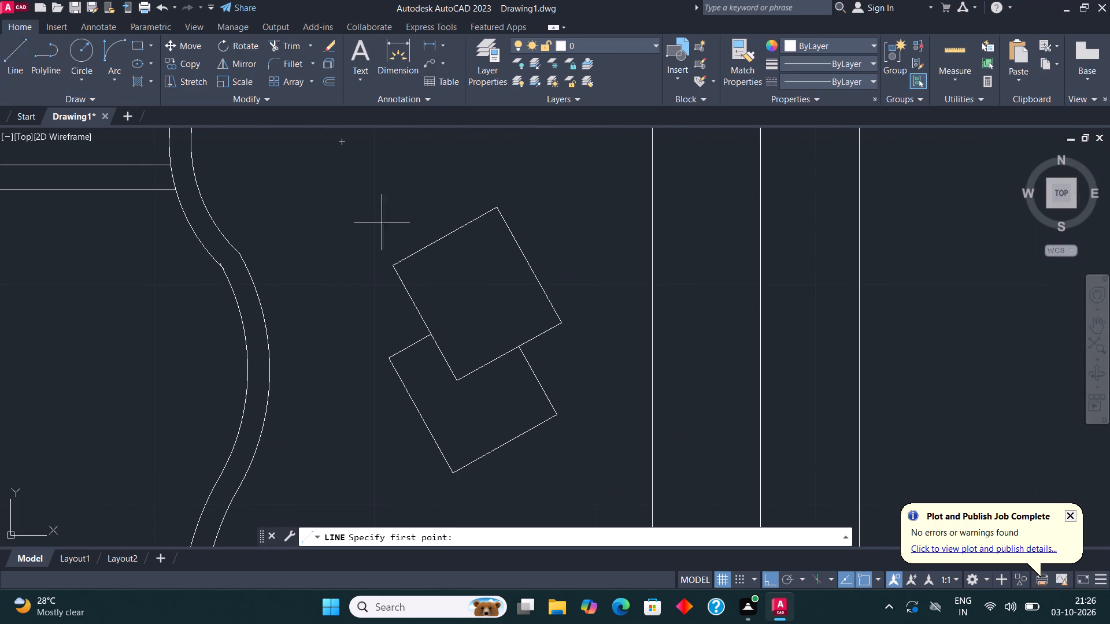
scroll(521, 222, "up", 1)
left_click(483, 198)
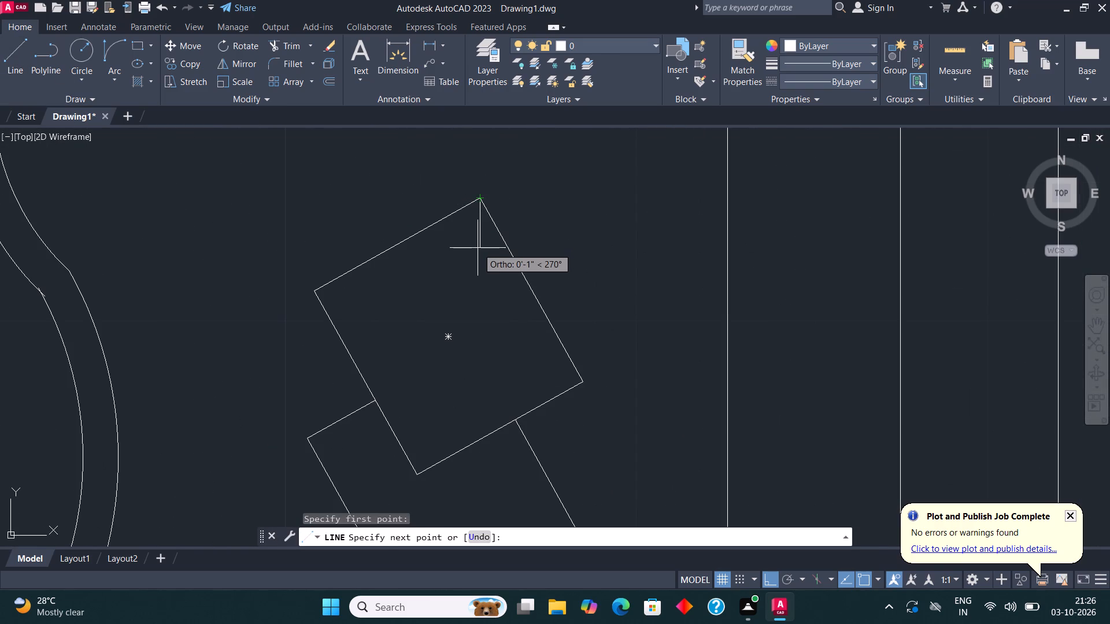
left_click(479, 231)
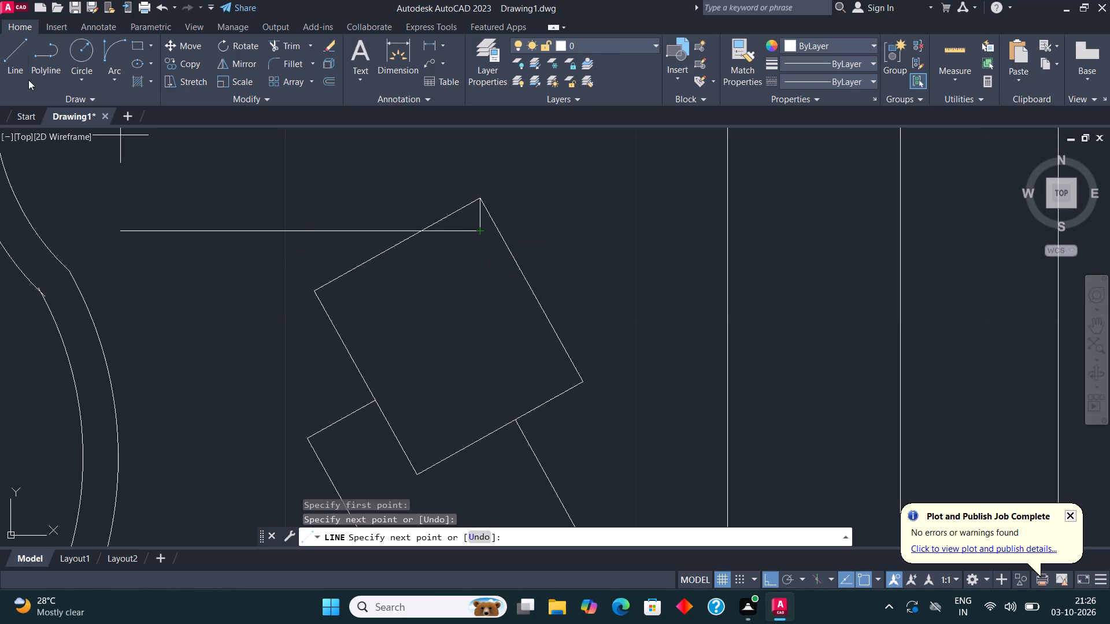
left_click(21, 42)
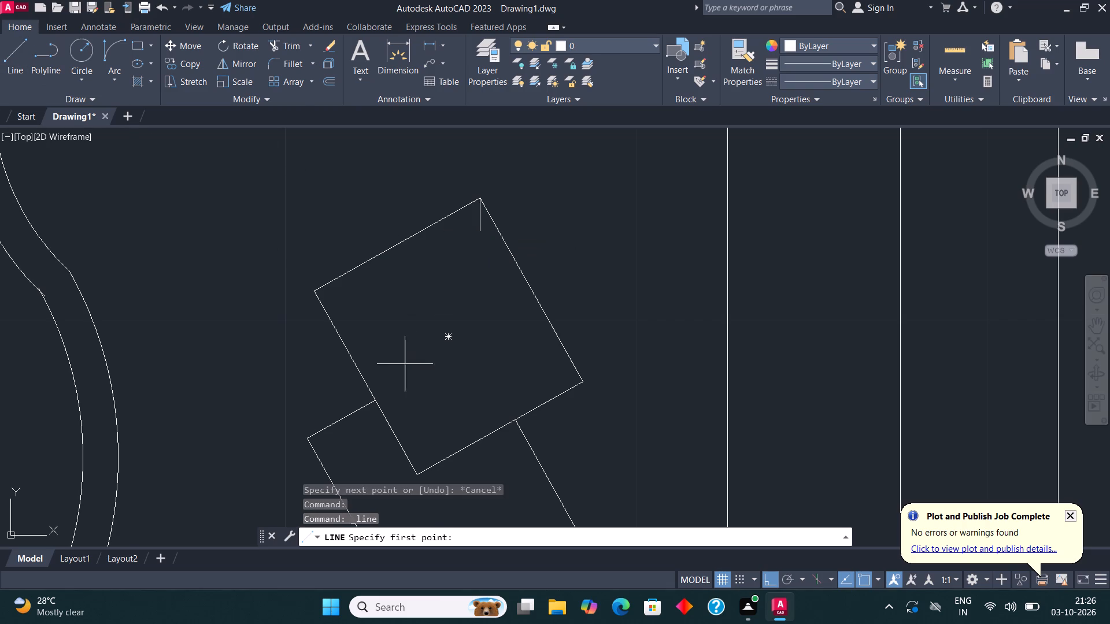
left_click(310, 294)
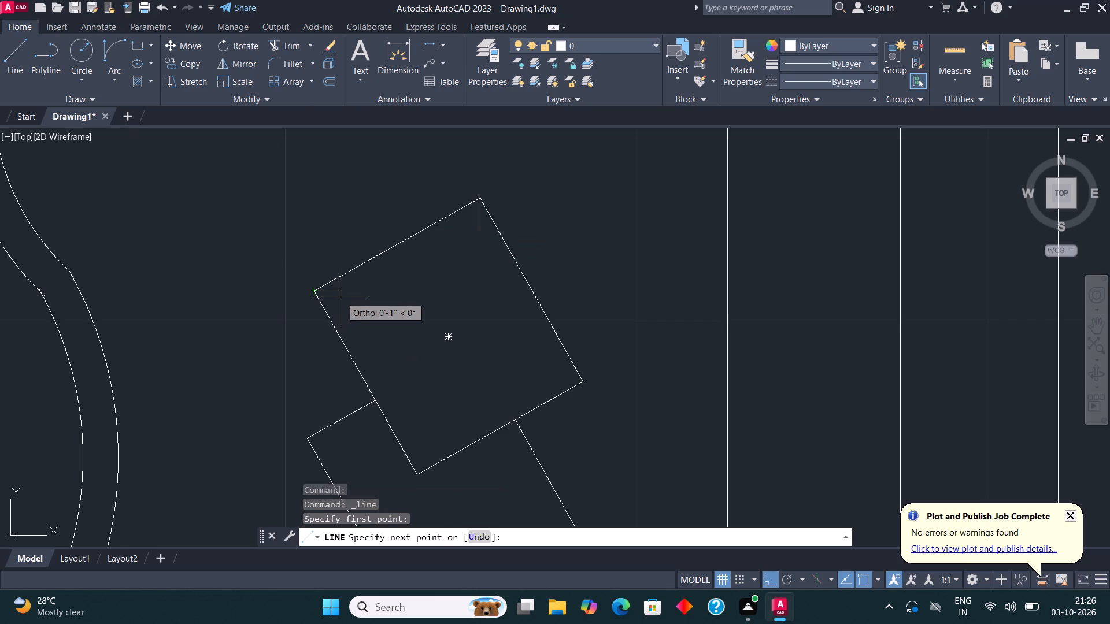
left_click(342, 296)
Draw short lines inward from the same pillow's bottom and right corners, one vertical and one horizontal.
left_click(23, 47)
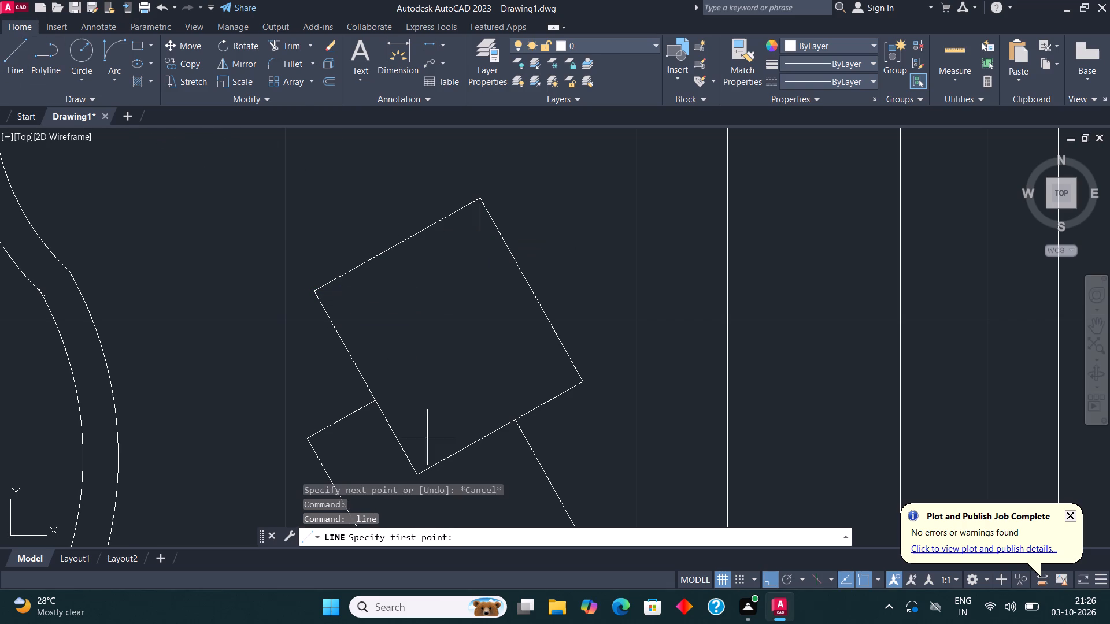
left_click(417, 470)
left_click(421, 445)
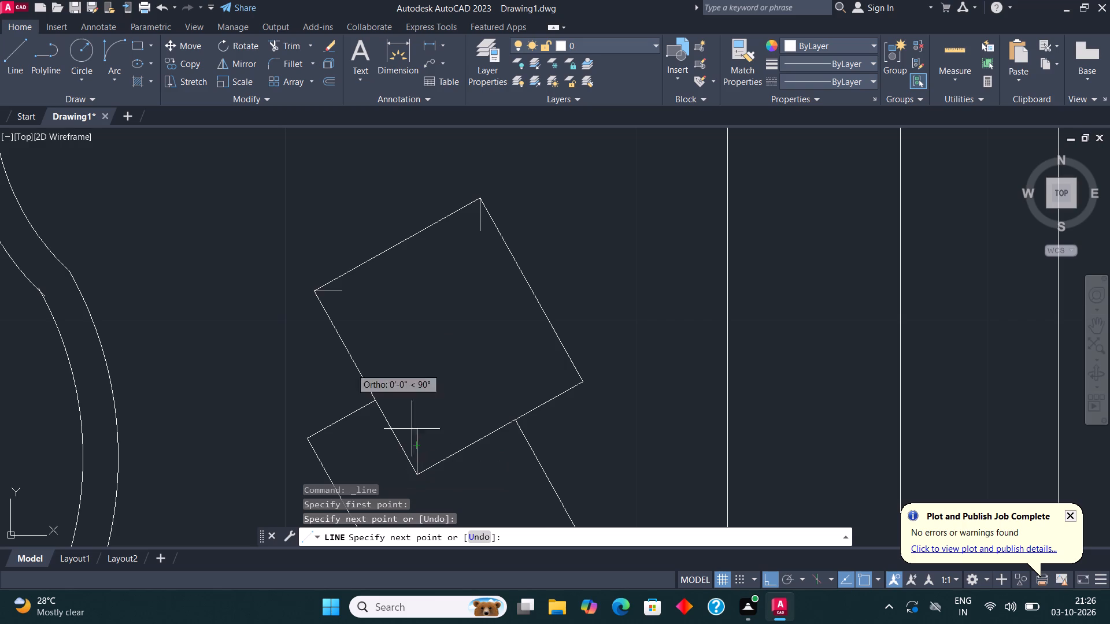
left_click(4, 49)
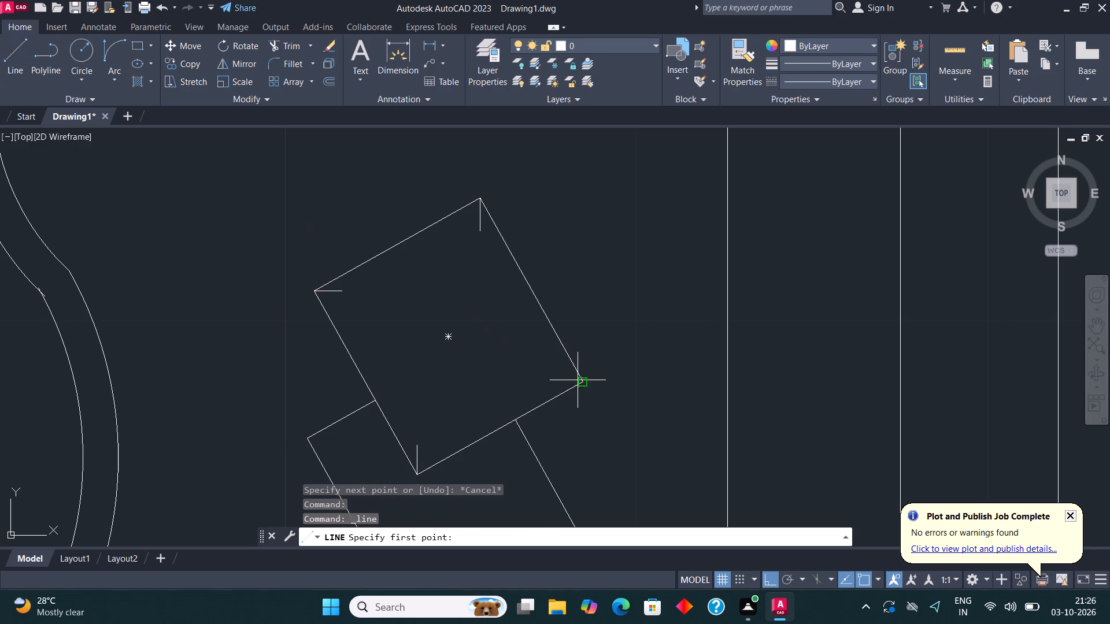
left_click(578, 381)
left_click(550, 378)
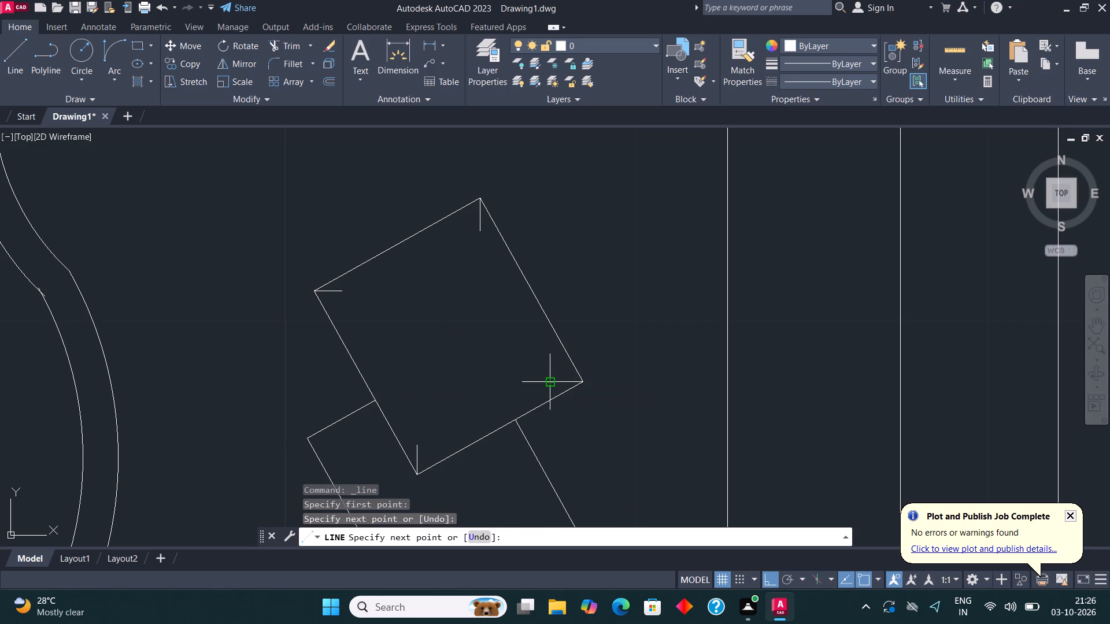
scroll(590, 263, "down", 2)
key("Escape")
Draw horizontal lines about 1" long inward from the left and right corners of the upper pair's back pillow.
middle_click_drag(567, 340, 520, 349)
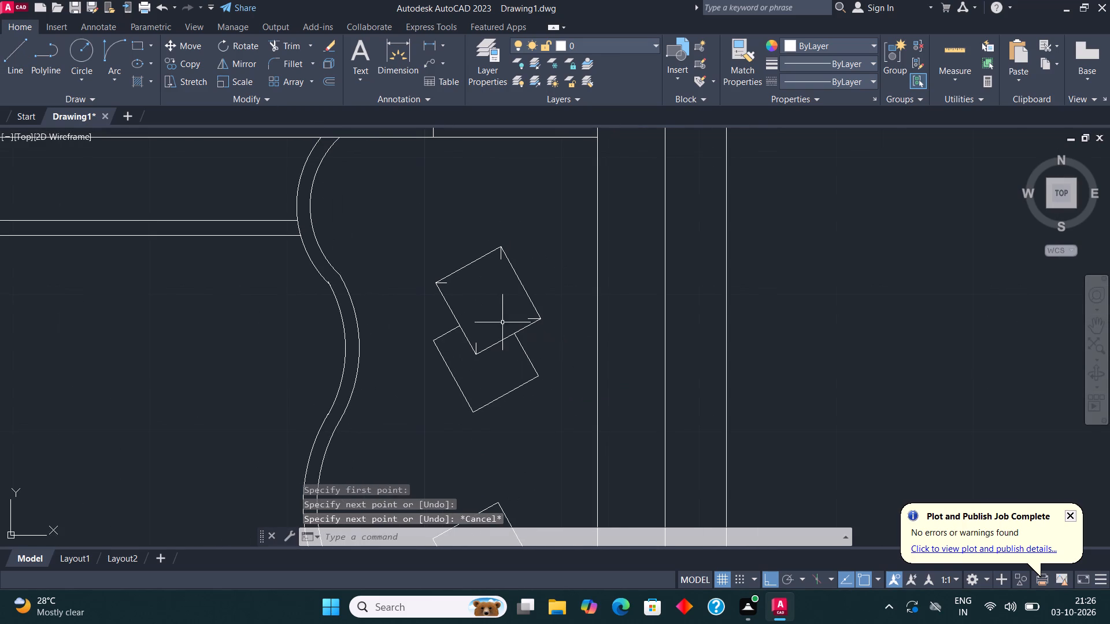
left_click(13, 42)
scroll(436, 347, "up", 3)
left_click(411, 325)
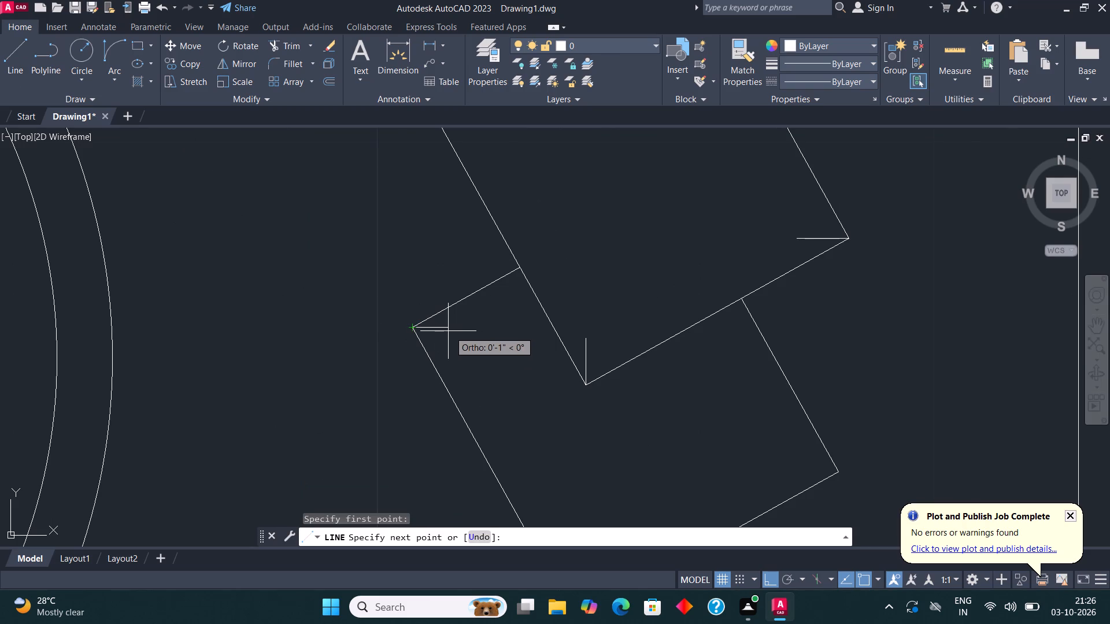
left_click(447, 331)
left_click(23, 44)
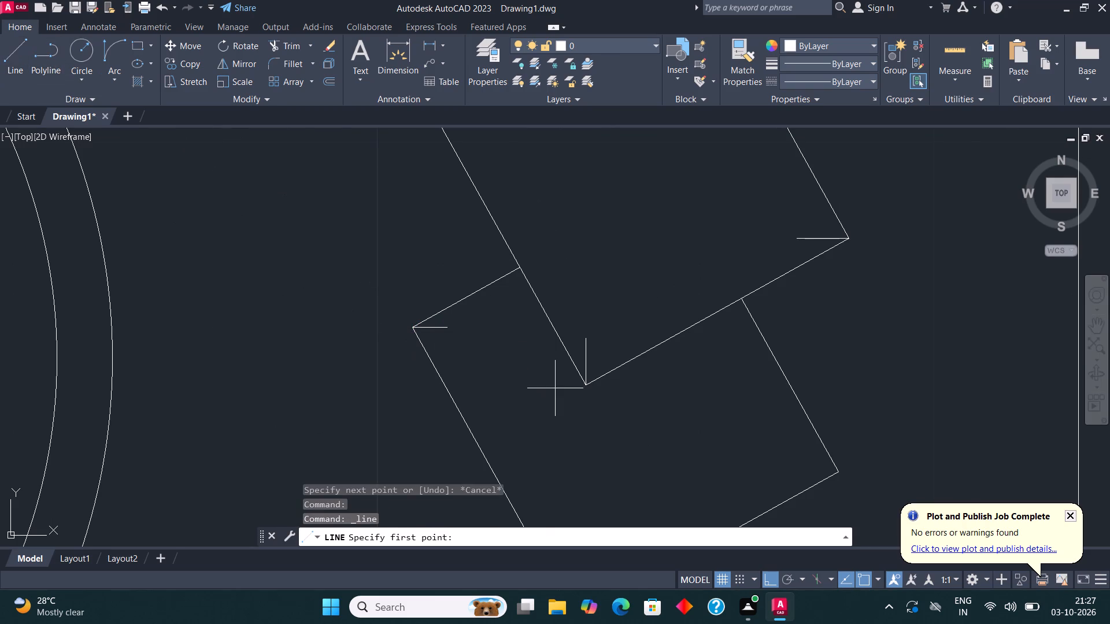
scroll(616, 355, "down", 2)
scroll(699, 408, "up", 1)
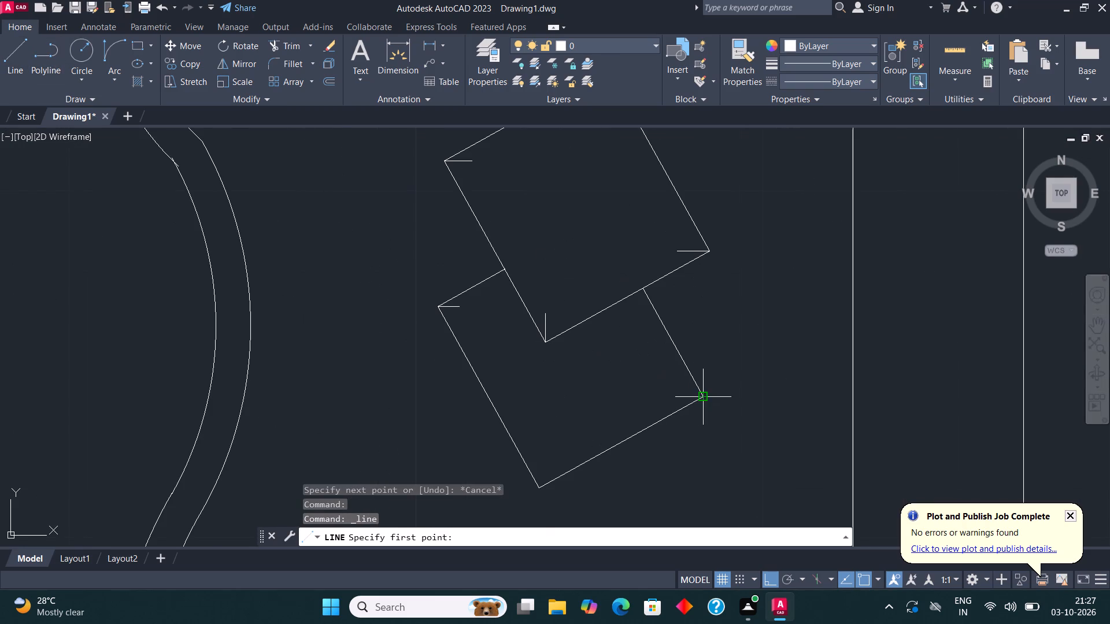
left_click(701, 398)
left_click(675, 395)
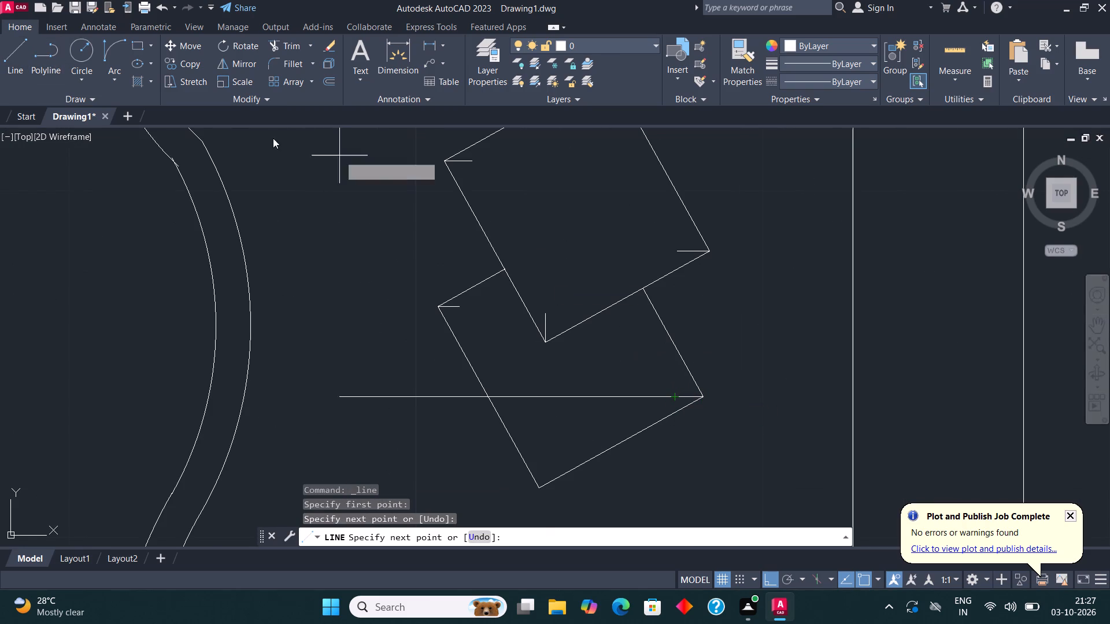
Draw a short vertical line inward from the bottom corner of the upper pair's back pillow.
left_click(16, 50)
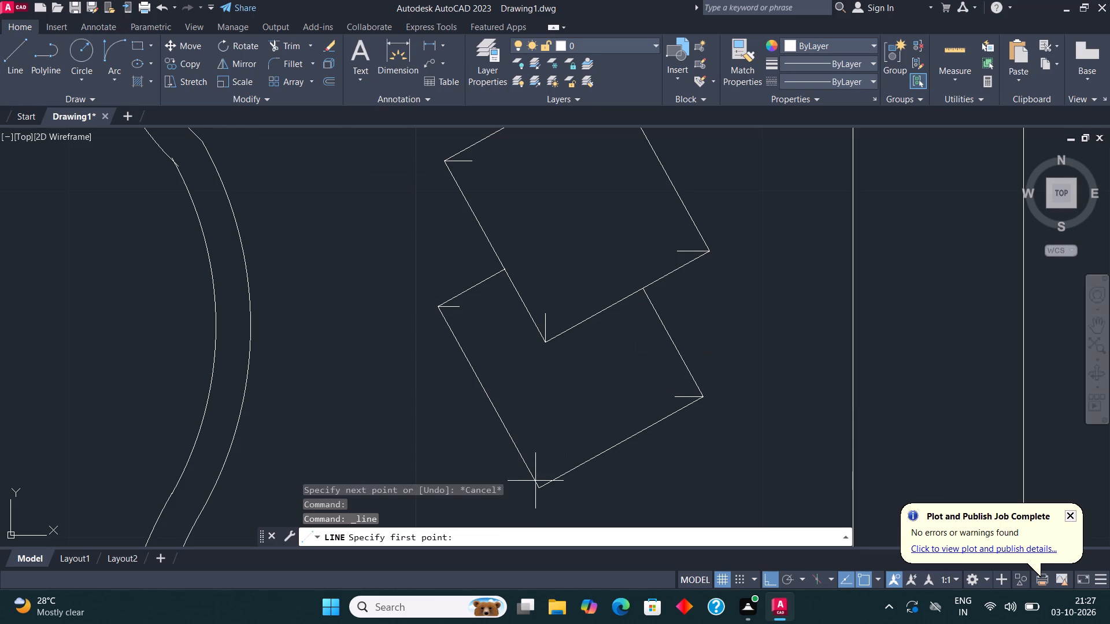
scroll(535, 481, "up", 1)
left_click(539, 491)
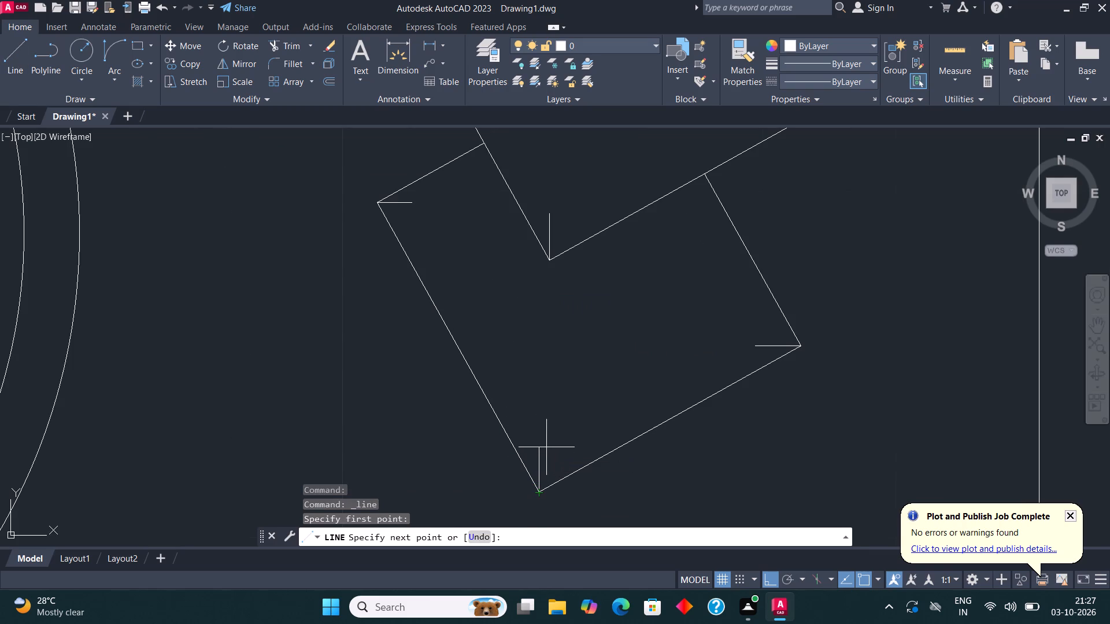
left_click(546, 447)
key("Escape")
Copy the upper pair's seven corner lines to the lower pillow pair, from the back pillow's bottom corner to the matching corner.
scroll(600, 361, "down", 3)
middle_click_drag(701, 336, 637, 281)
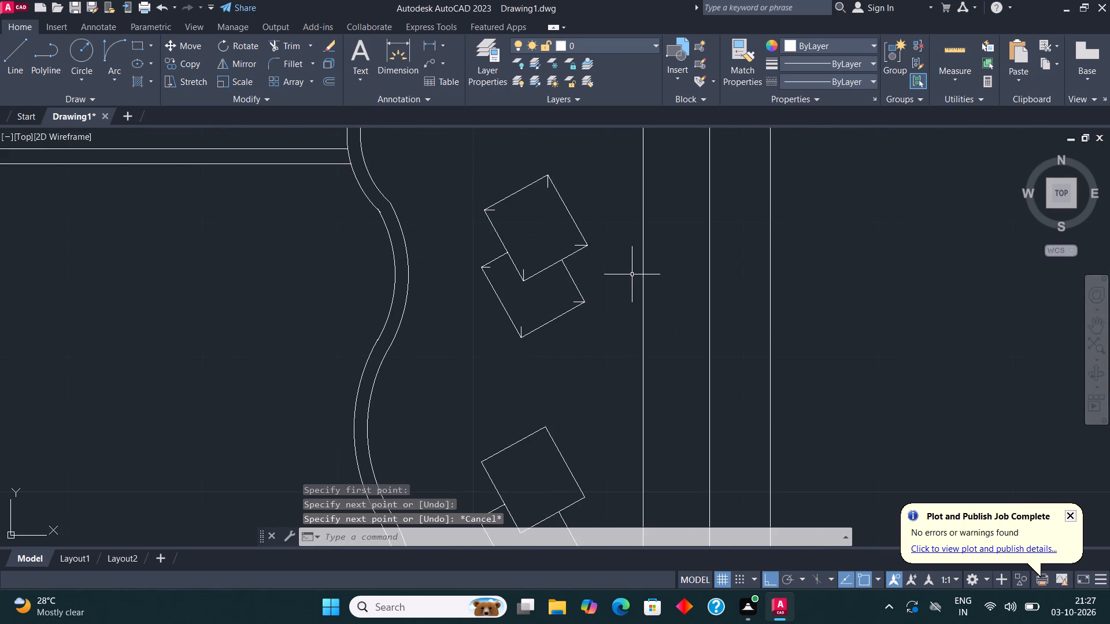
scroll(632, 274, "down", 2)
scroll(601, 234, "up", 4)
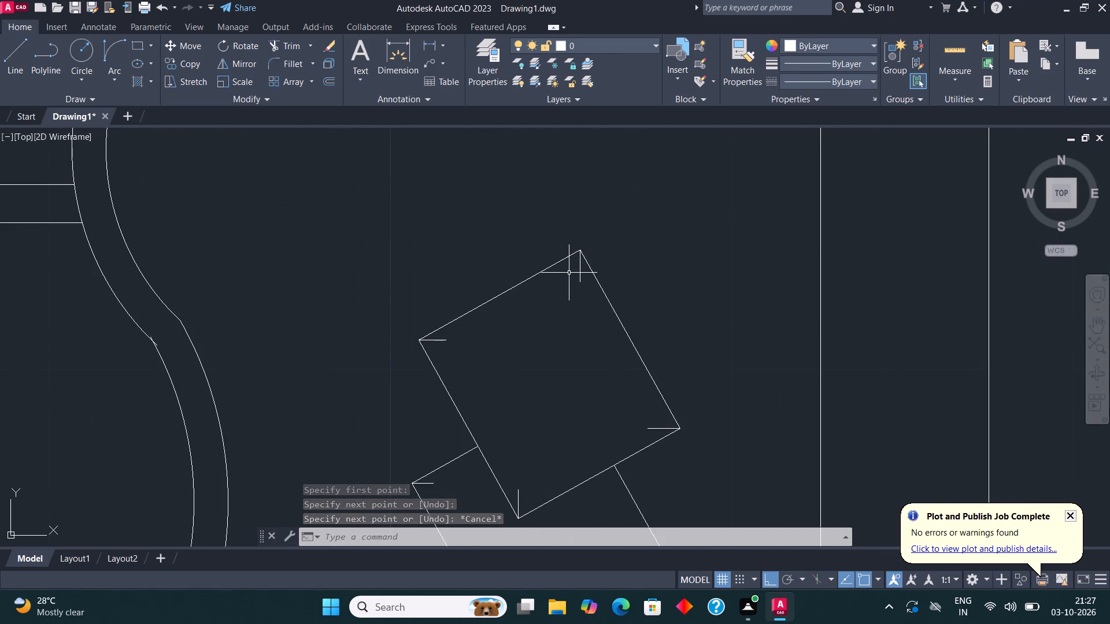
scroll(572, 274, "up", 1)
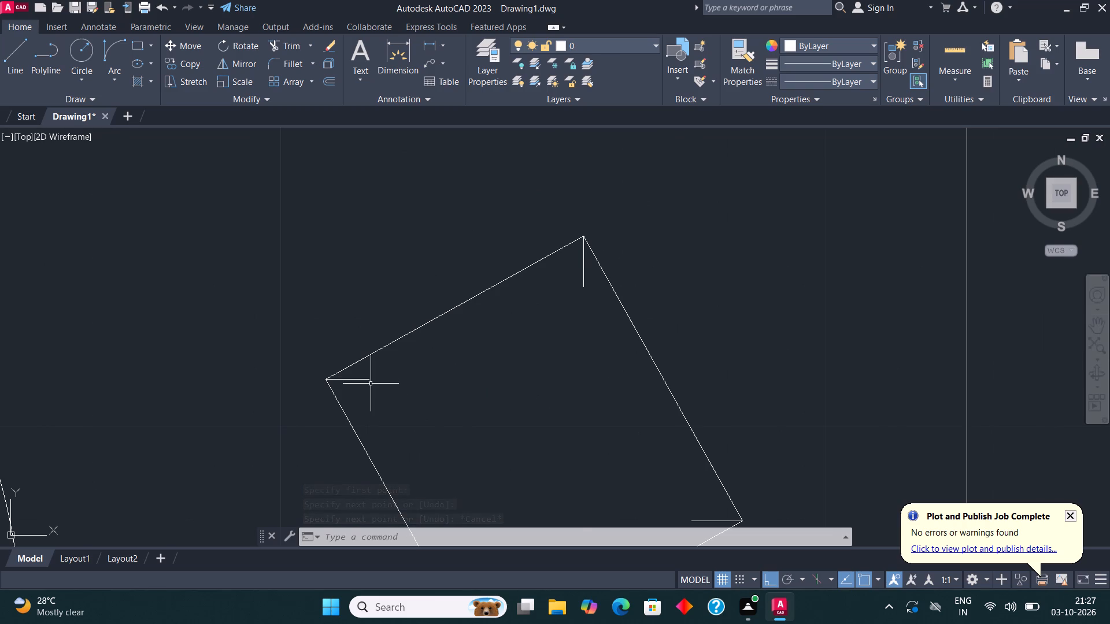
left_click(379, 395)
left_click(361, 376)
left_click(592, 304)
left_click(561, 281)
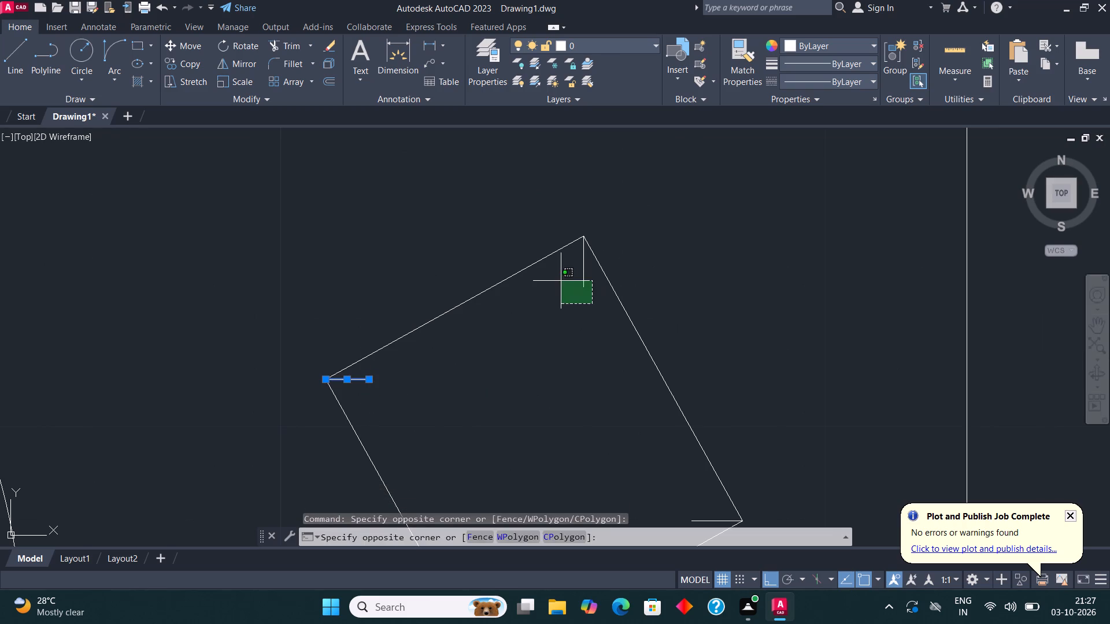
scroll(617, 221, "down", 1)
scroll(556, 486, "up", 1)
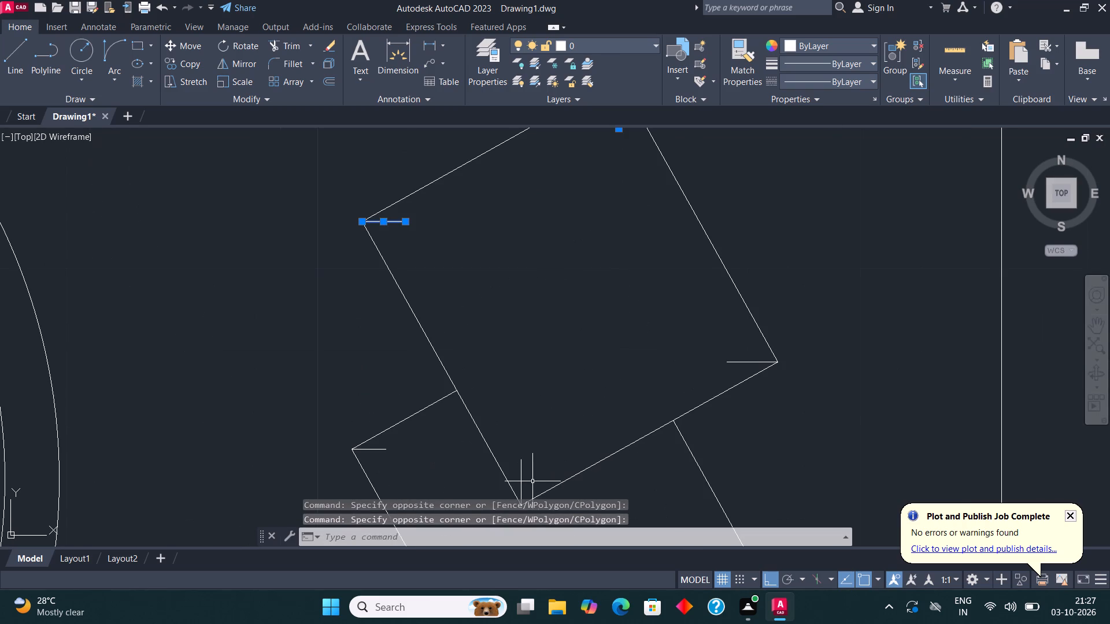
left_click_drag(531, 481, 528, 475)
left_click(515, 451)
left_click(740, 367)
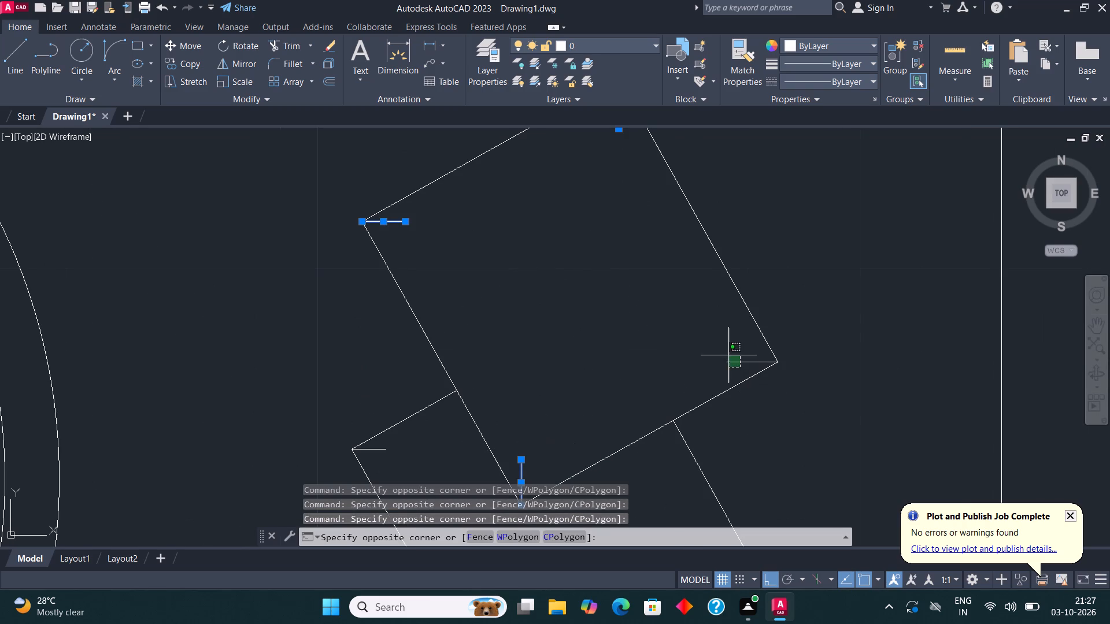
left_click(720, 354)
scroll(642, 280, "down", 2)
scroll(531, 358, "up", 3)
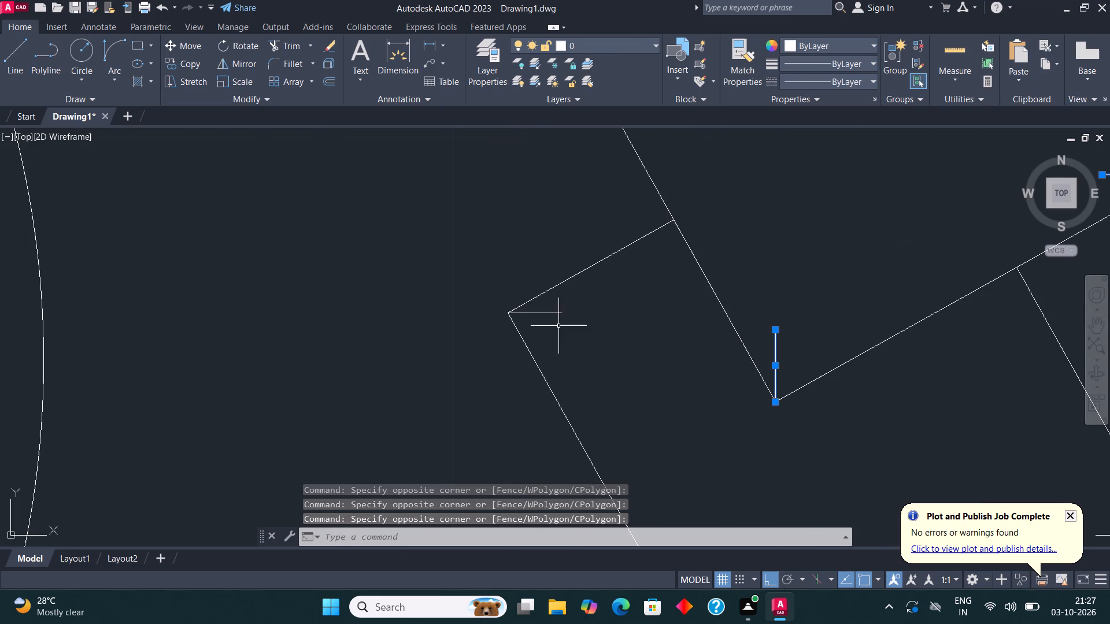
left_click(558, 326)
left_click(553, 311)
scroll(553, 307, "down", 2)
scroll(662, 458, "up", 2)
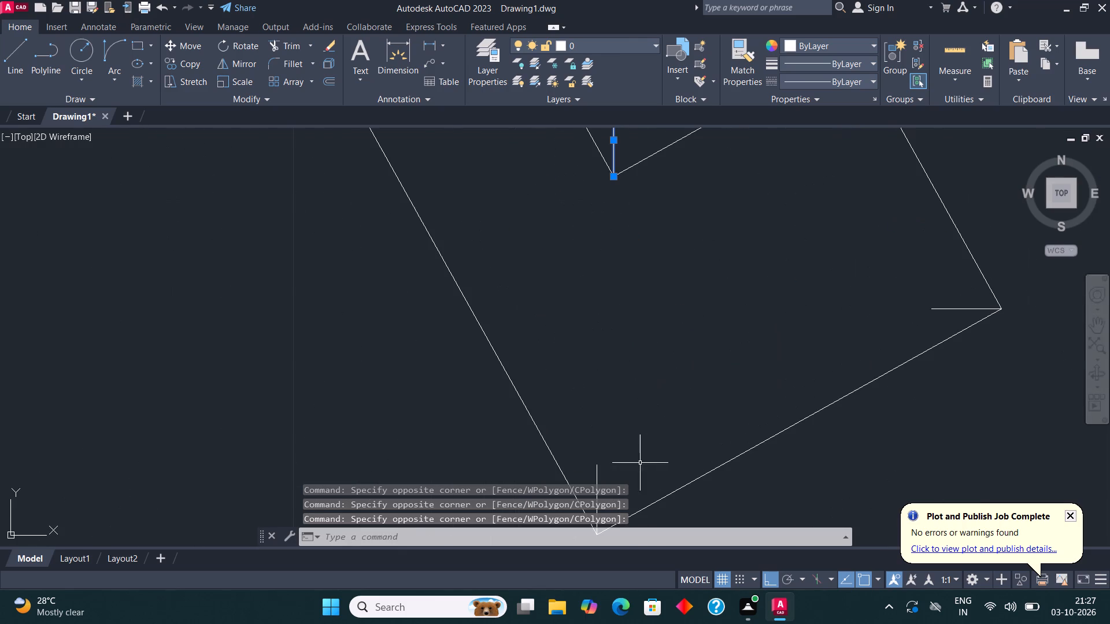
left_click(614, 480)
left_click(592, 447)
scroll(590, 404, "down", 2)
scroll(759, 350, "up", 1)
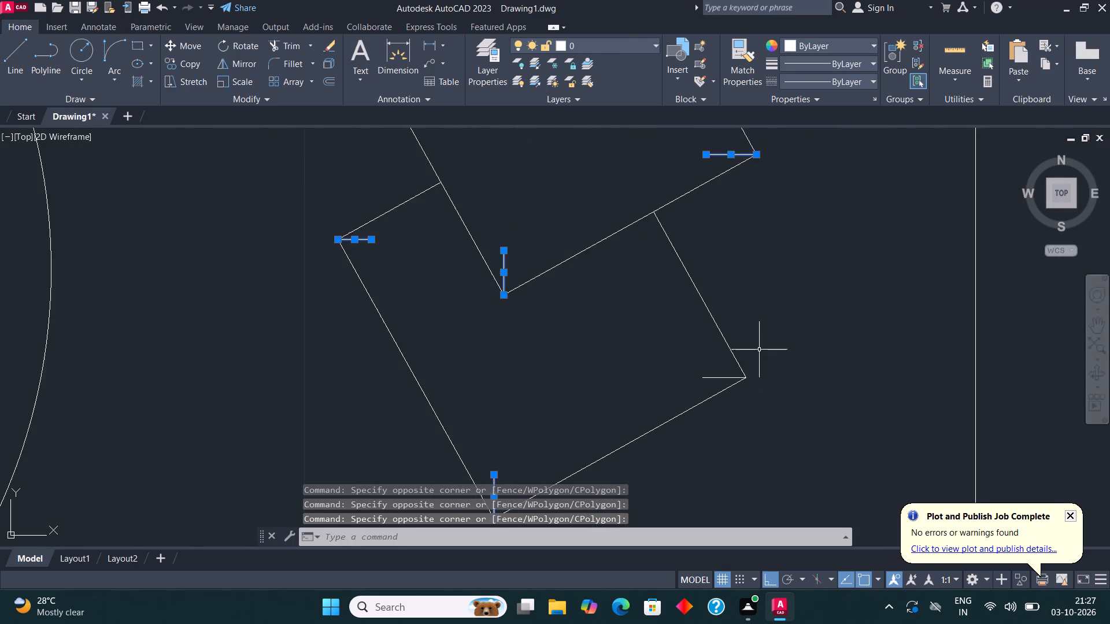
scroll(759, 350, "up", 1)
left_click(690, 399)
left_click(674, 376)
scroll(644, 268, "down", 3)
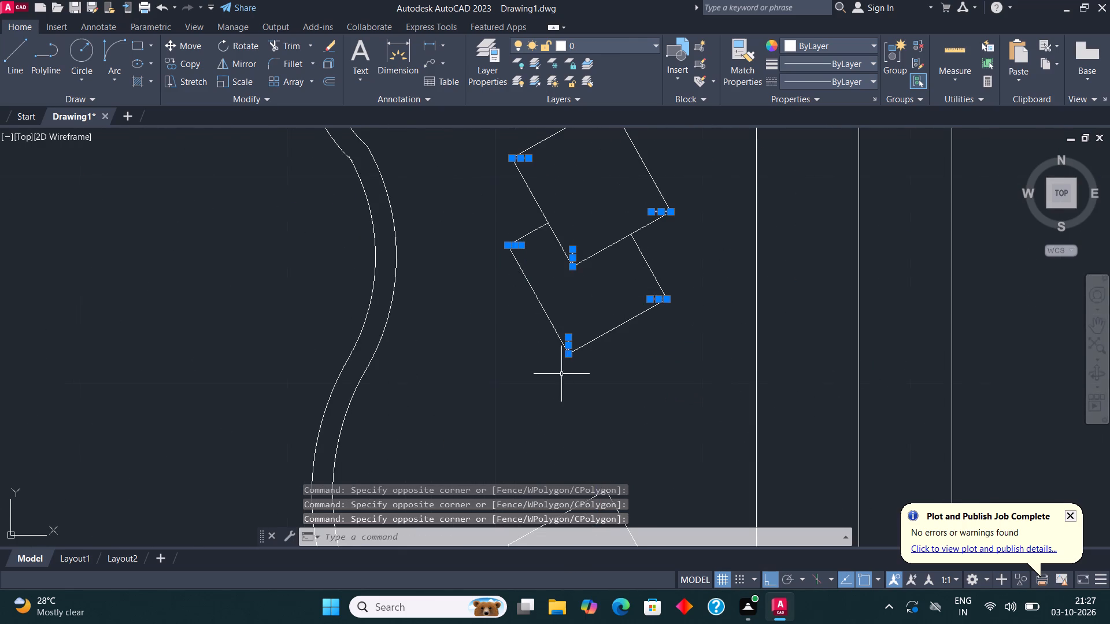
scroll(557, 374, "up", 3)
scroll(642, 279, "up", 4)
scroll(631, 281, "down", 3)
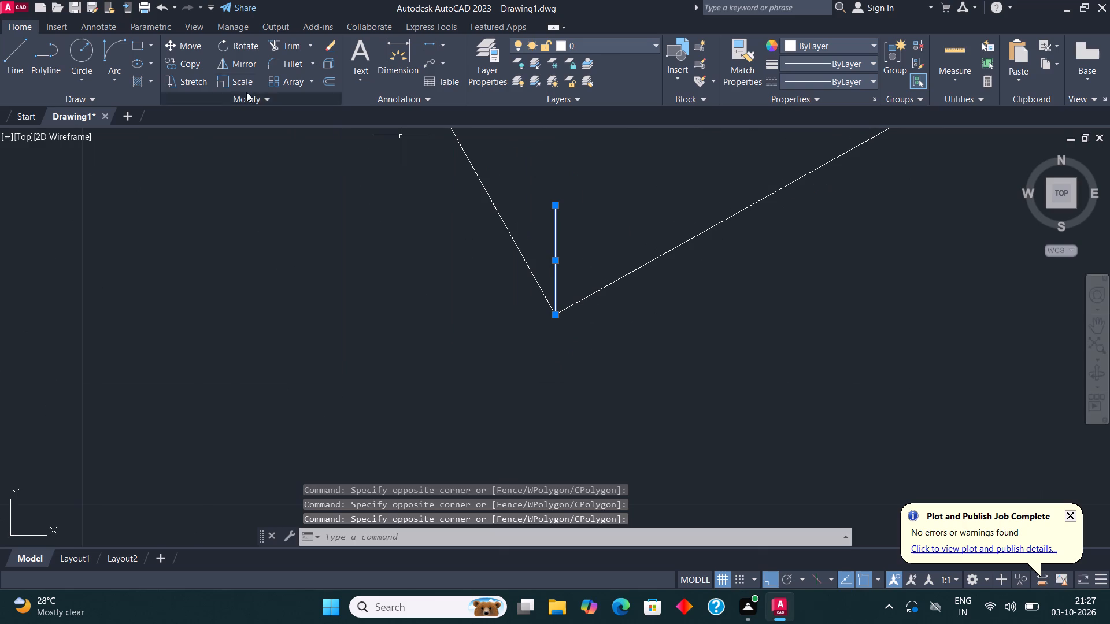
left_click(188, 66)
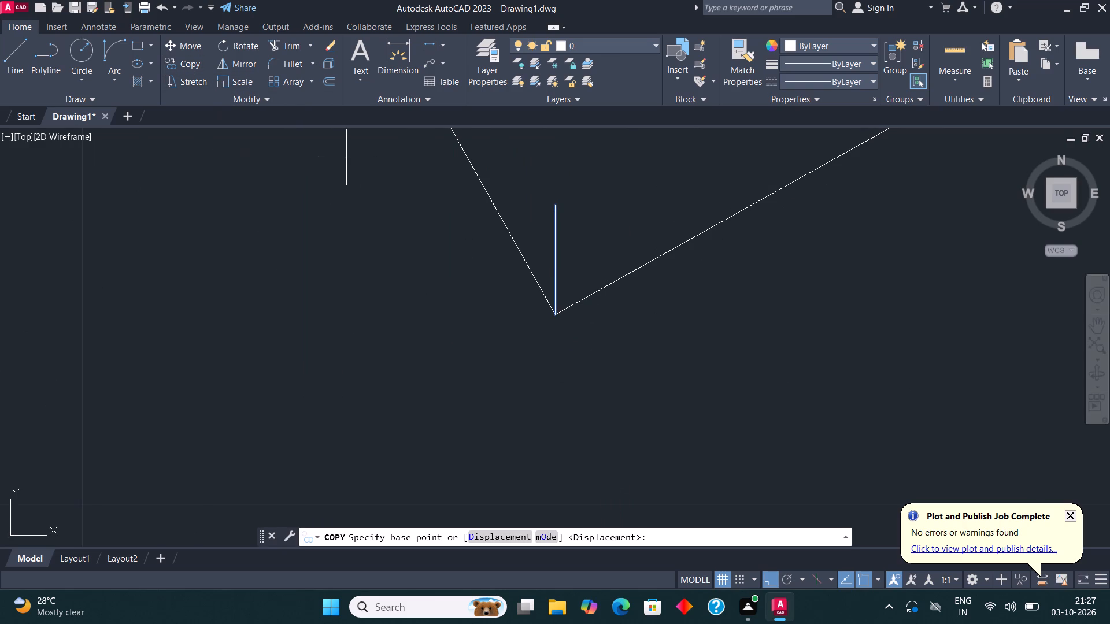
left_click(554, 312)
scroll(583, 252, "down", 1)
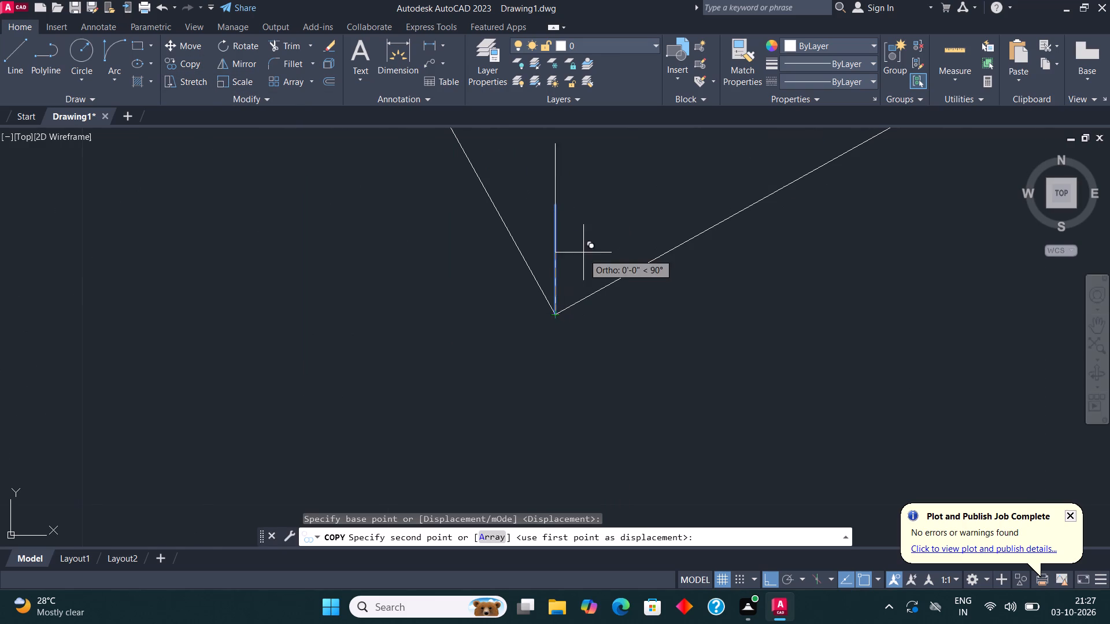
scroll(583, 252, "down", 3)
scroll(584, 330, "down", 3)
scroll(582, 400, "up", 3)
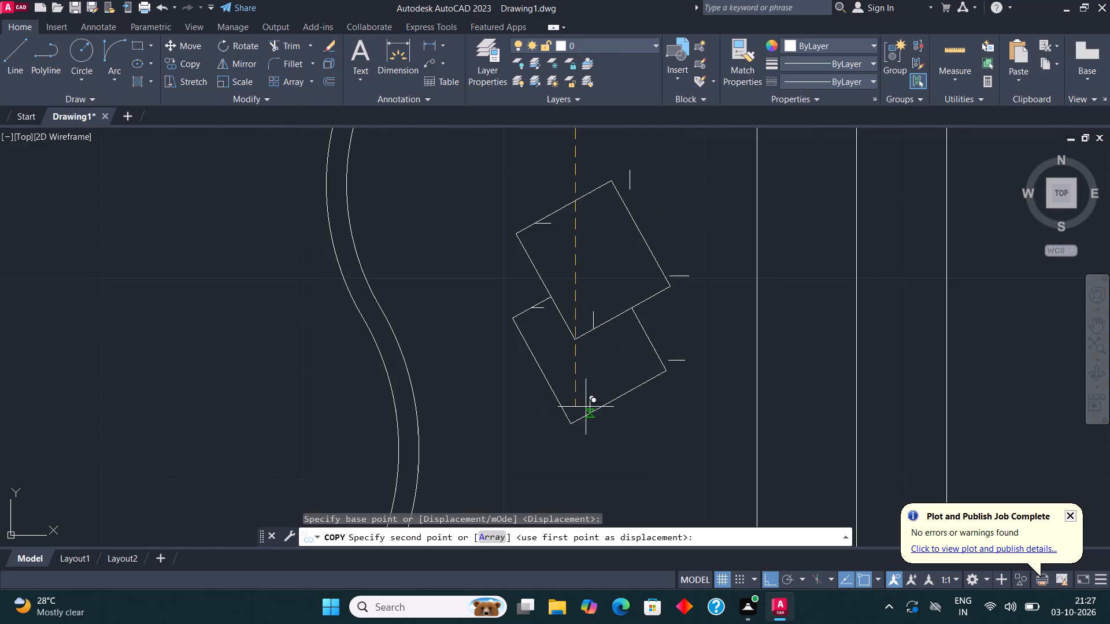
key("F8")
scroll(572, 428, "up", 3)
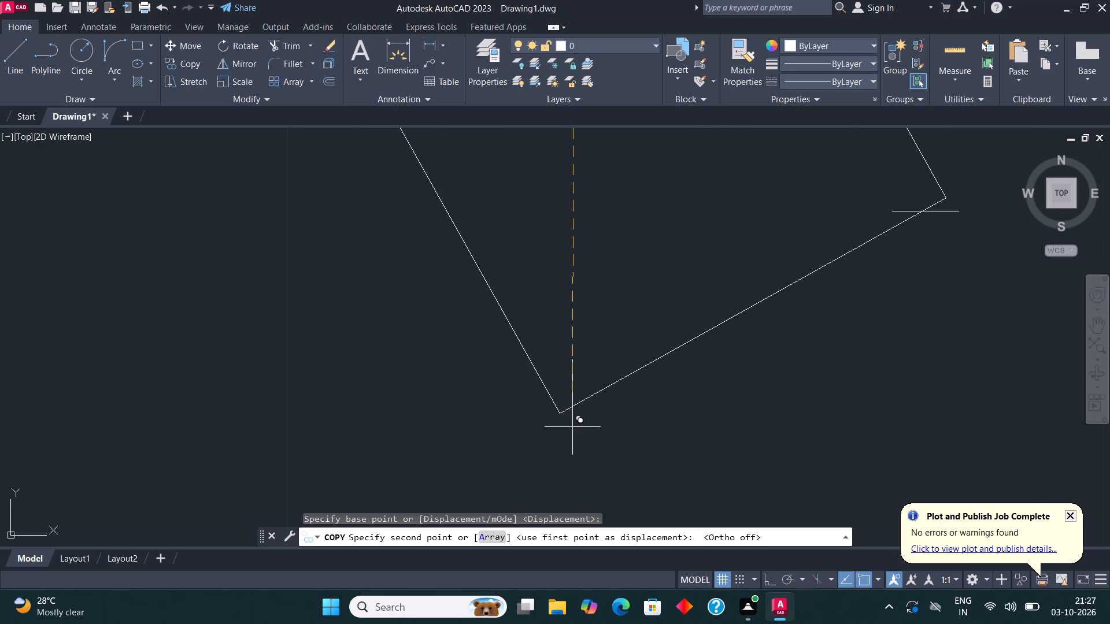
left_click(558, 414)
scroll(523, 457, "down", 2)
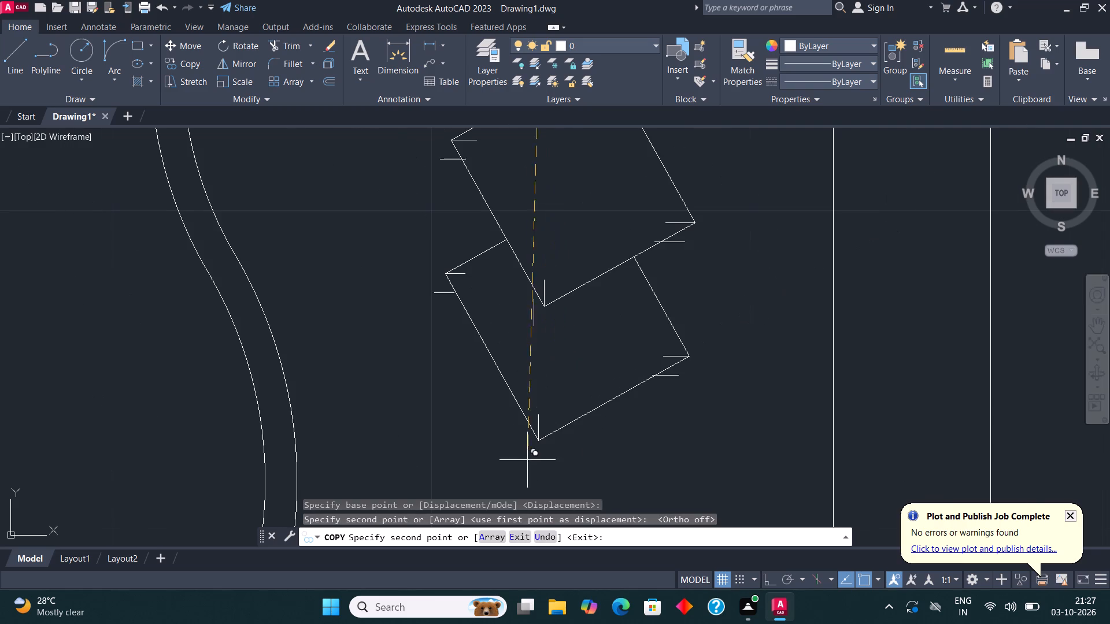
key("Escape")
Draw a circle centred in the bedside table below the bed, leaving a margin to the table's edges.
scroll(641, 447, "down", 2)
scroll(601, 313, "down", 1)
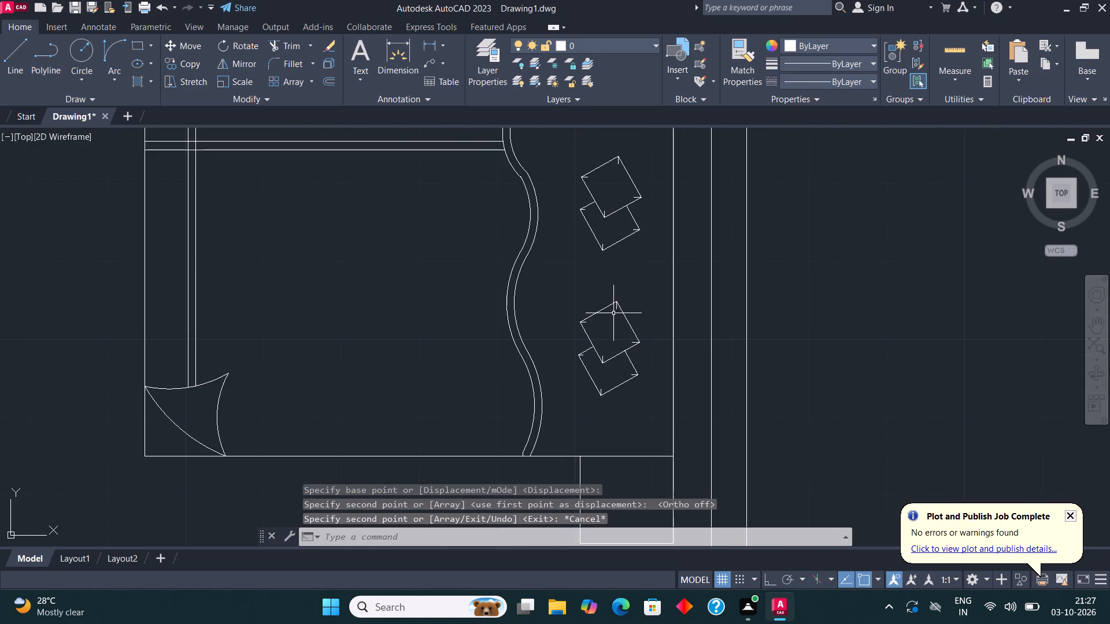
middle_click_drag(651, 299, 676, 274)
scroll(673, 280, "down", 2)
middle_click_drag(675, 306, 675, 307)
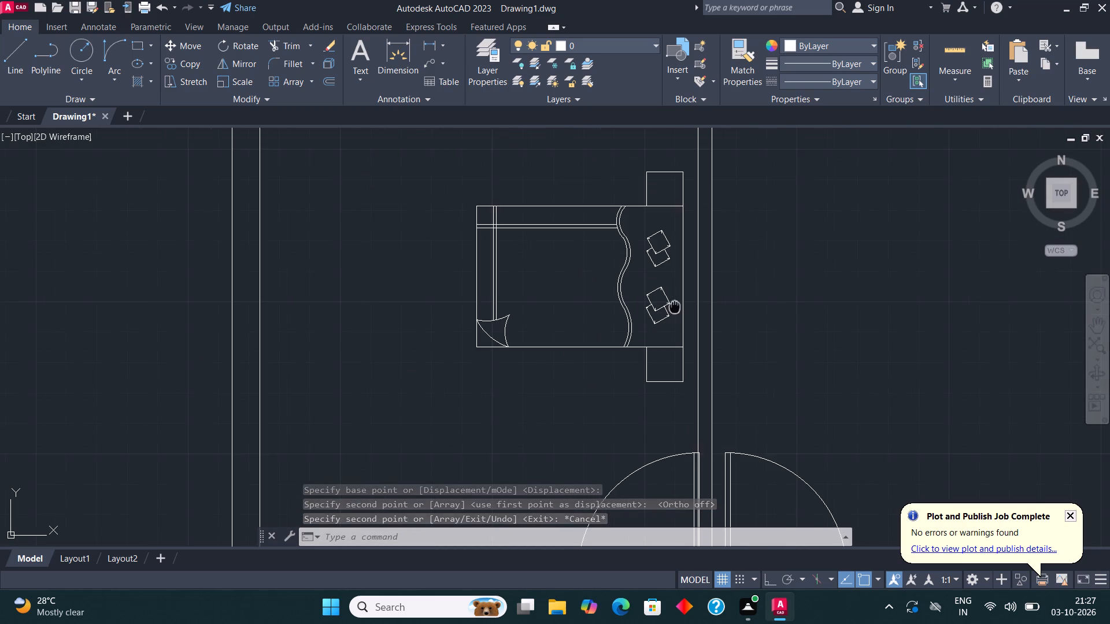
middle_click_drag(675, 307, 621, 380)
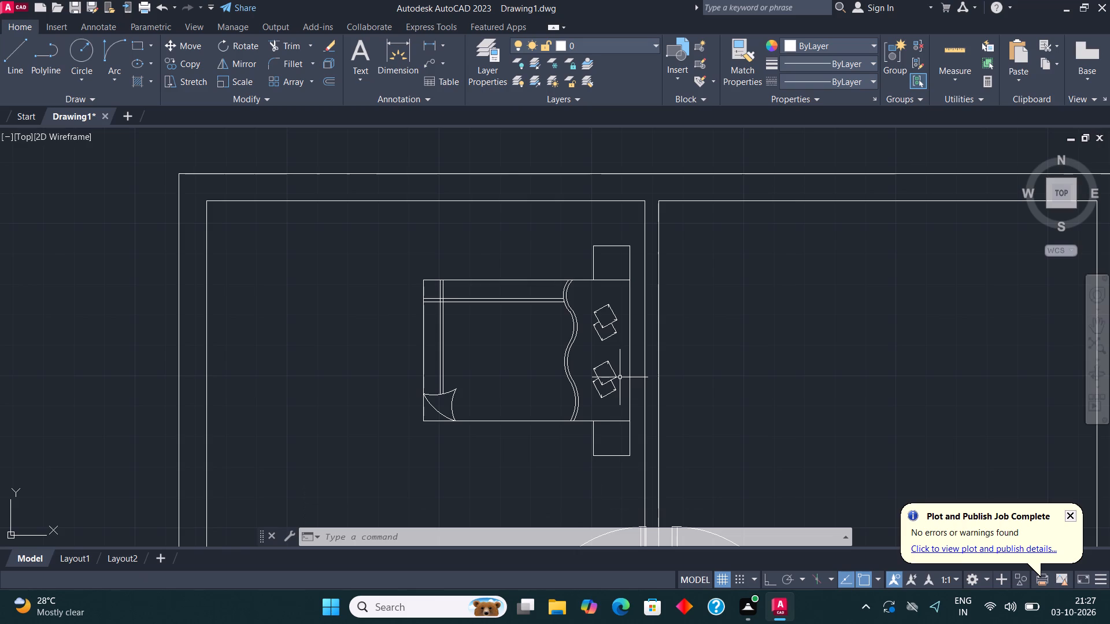
left_click(70, 49)
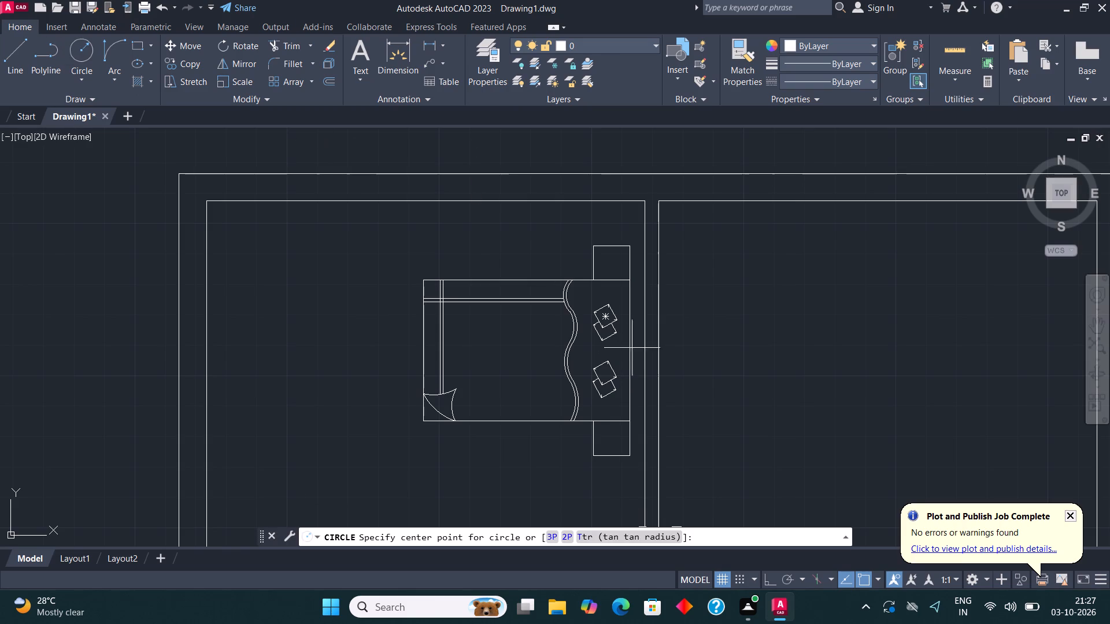
scroll(635, 467, "up", 2)
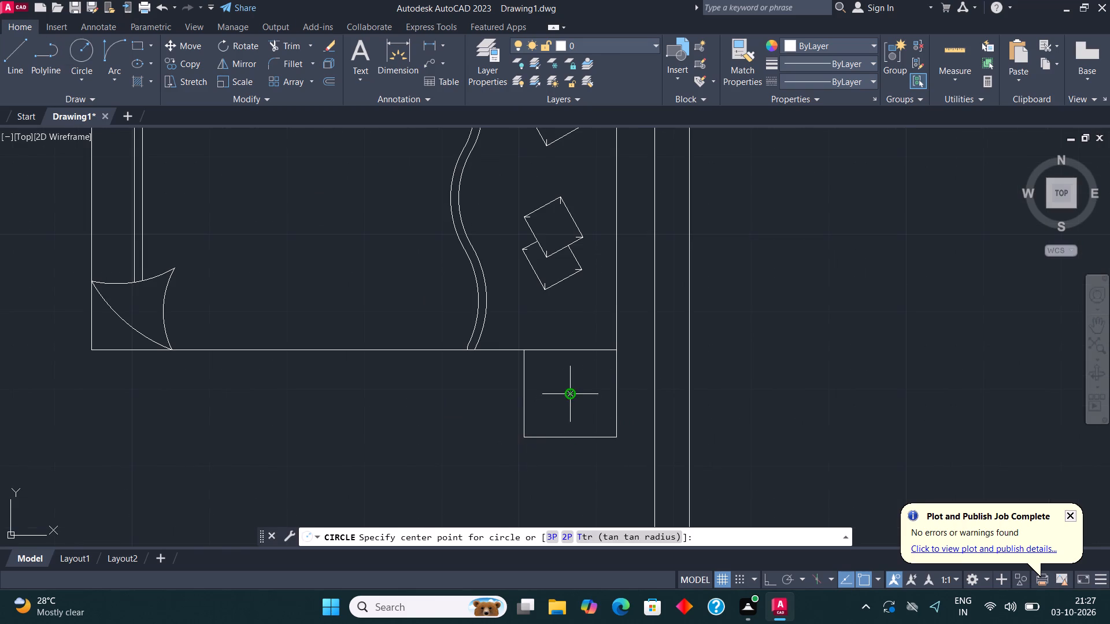
left_click(567, 396)
left_click(589, 413)
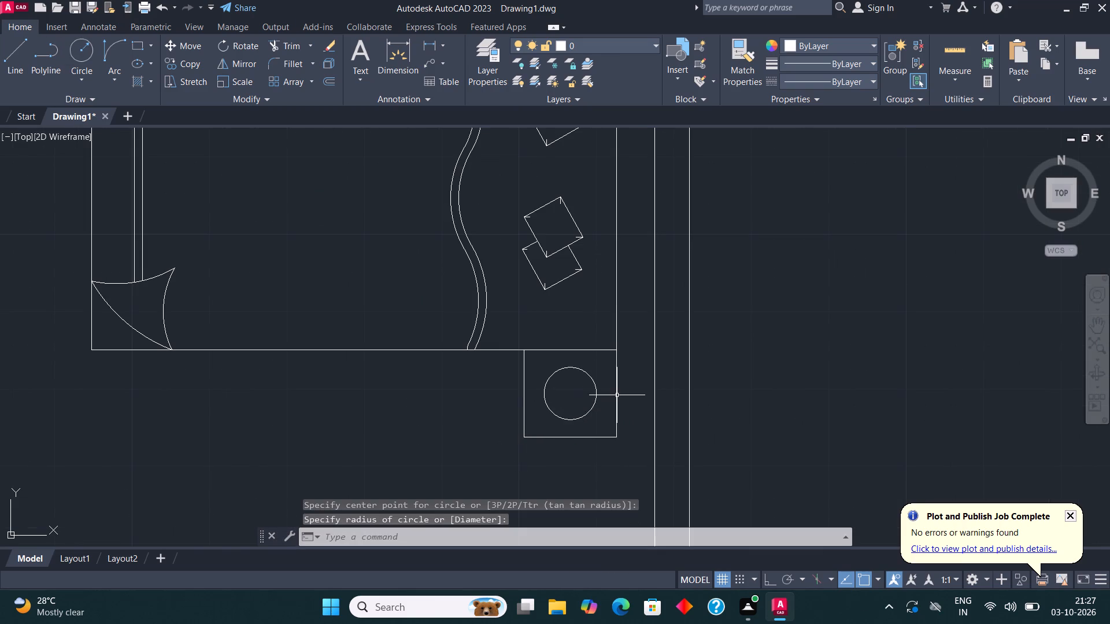
Draw short vertical lines outward from the top and bottom quadrants of the bedside table's circle.
scroll(583, 415, "up", 3)
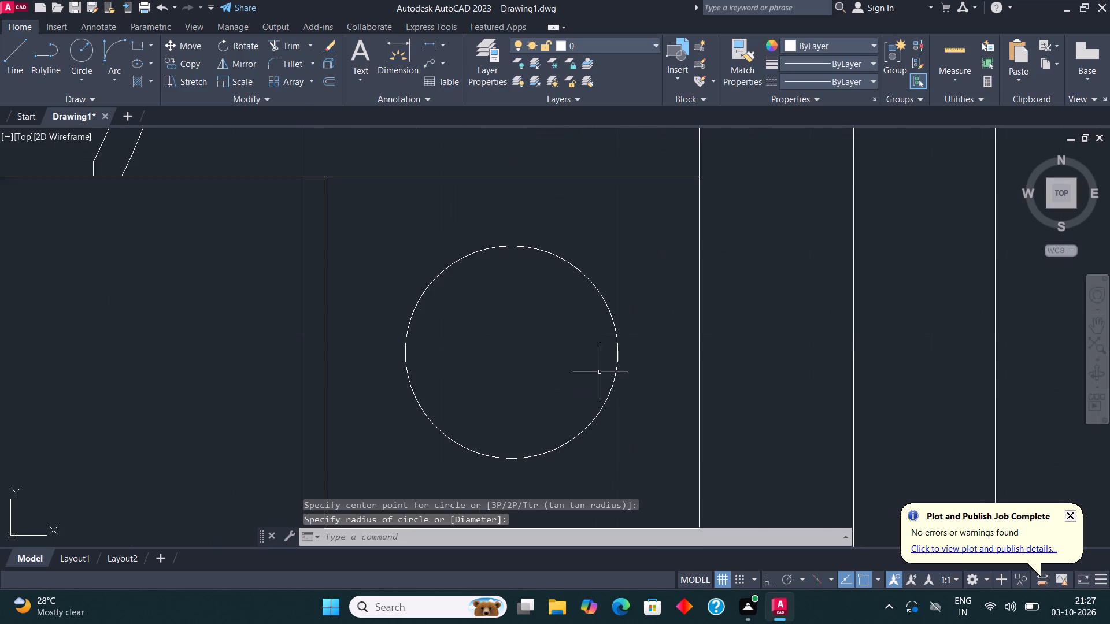
left_click(13, 52)
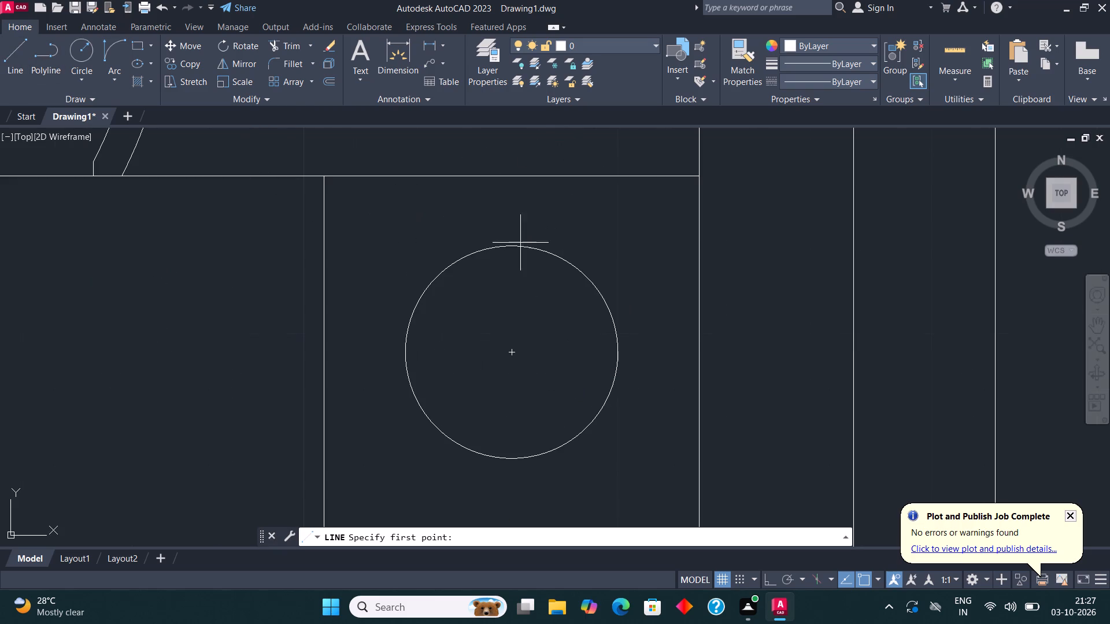
left_click(514, 244)
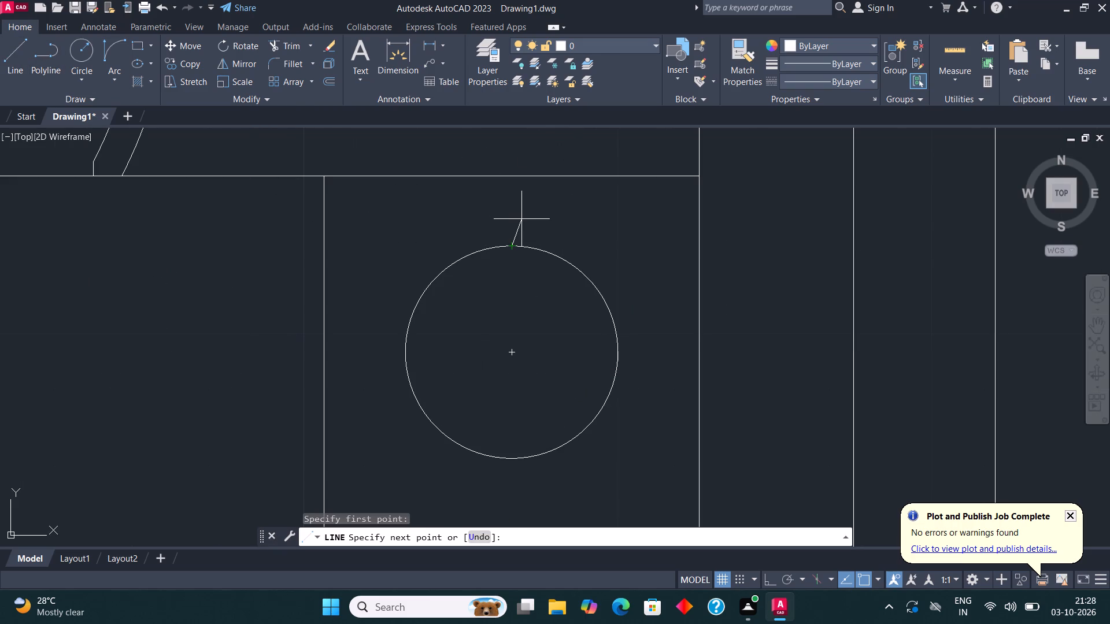
key("F8")
left_click(508, 219)
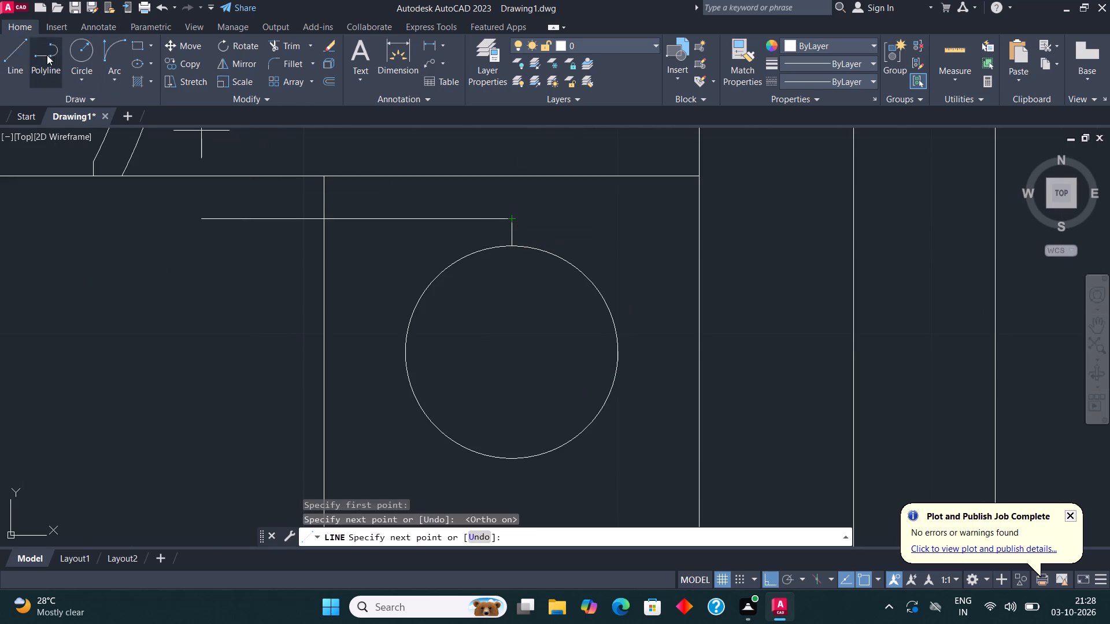
left_click(19, 41)
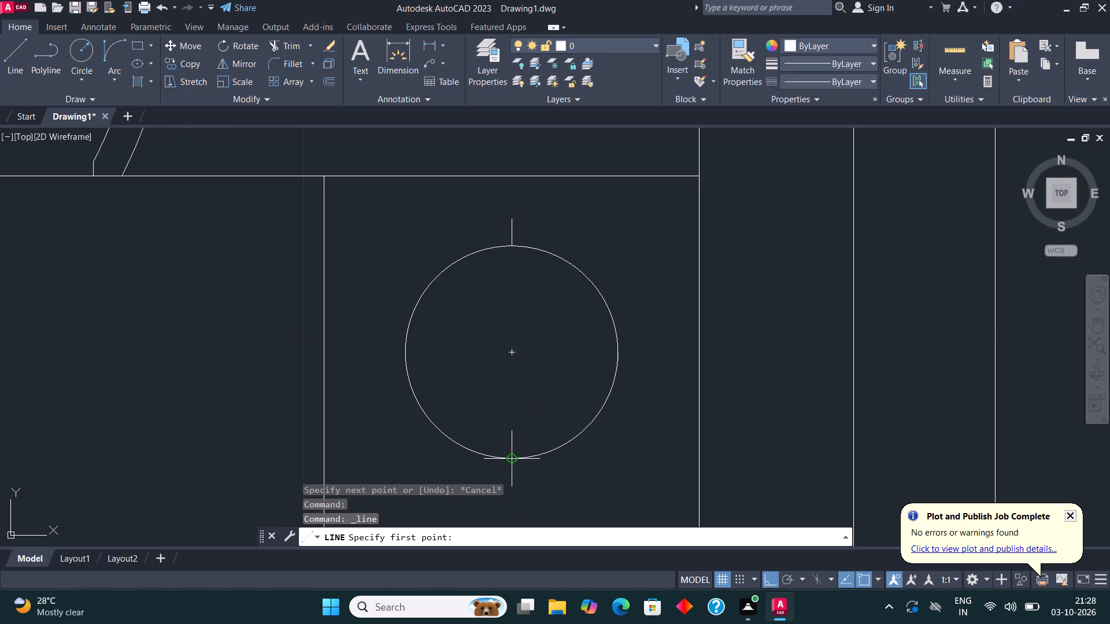
left_click(508, 462)
left_click(510, 484)
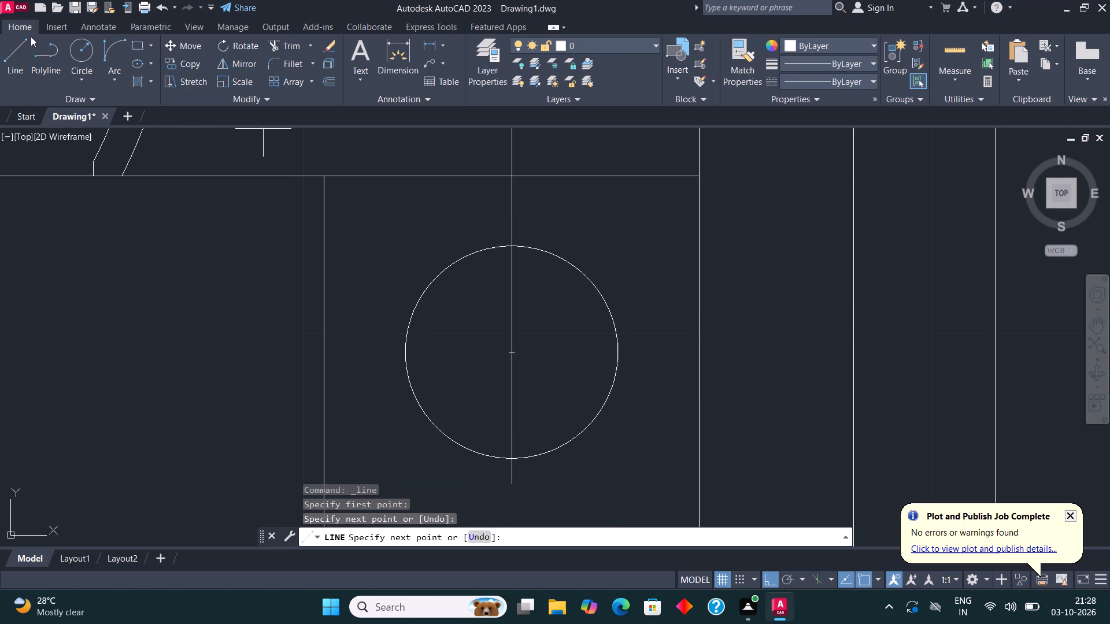
Draw horizontal lines about 1" long outward from the right and left quadrants of the lower bedside table's circle.
left_click(22, 46)
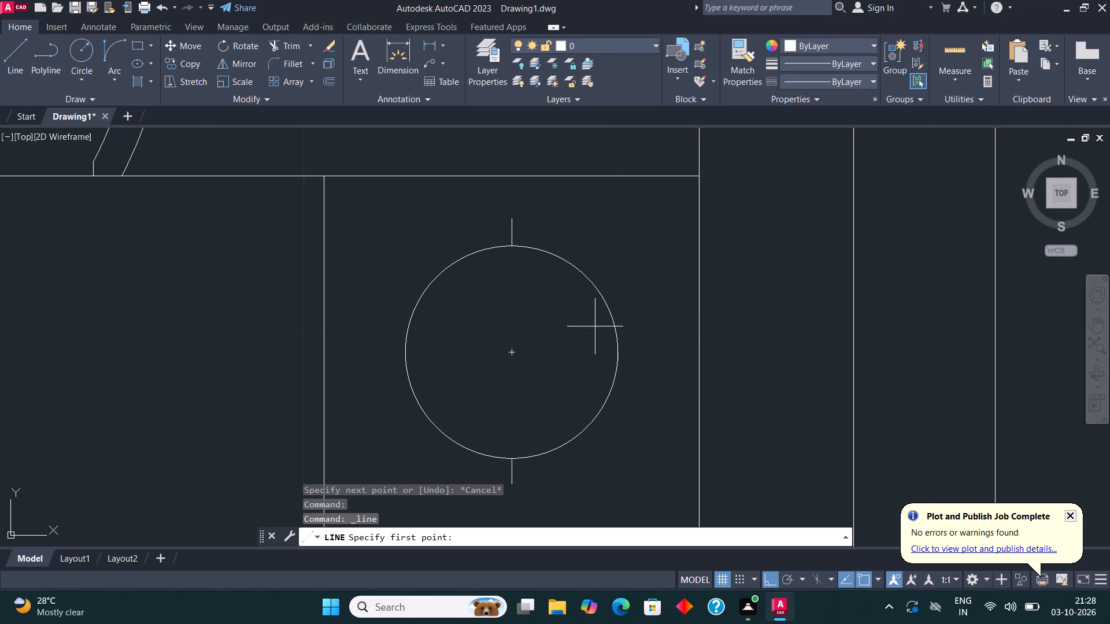
left_click(619, 355)
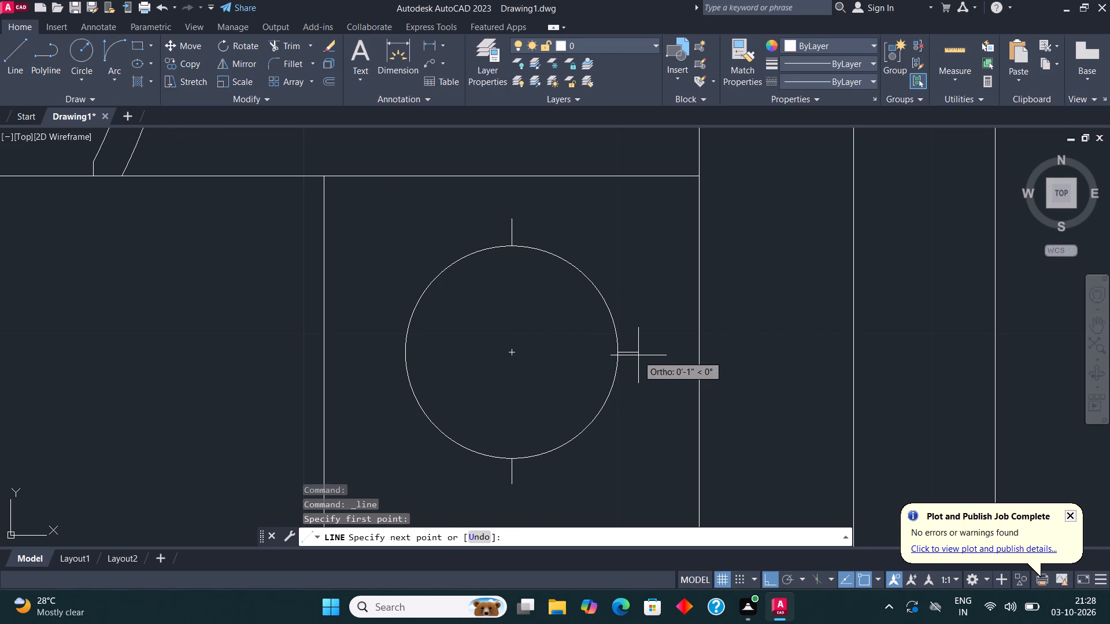
left_click(643, 355)
left_click(12, 44)
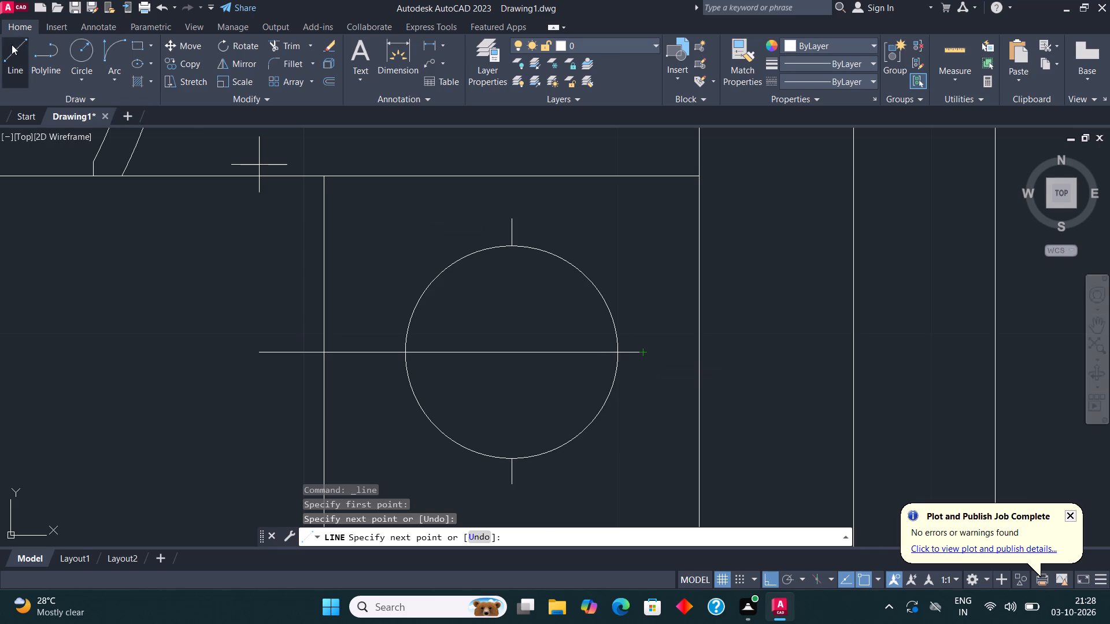
left_click(408, 352)
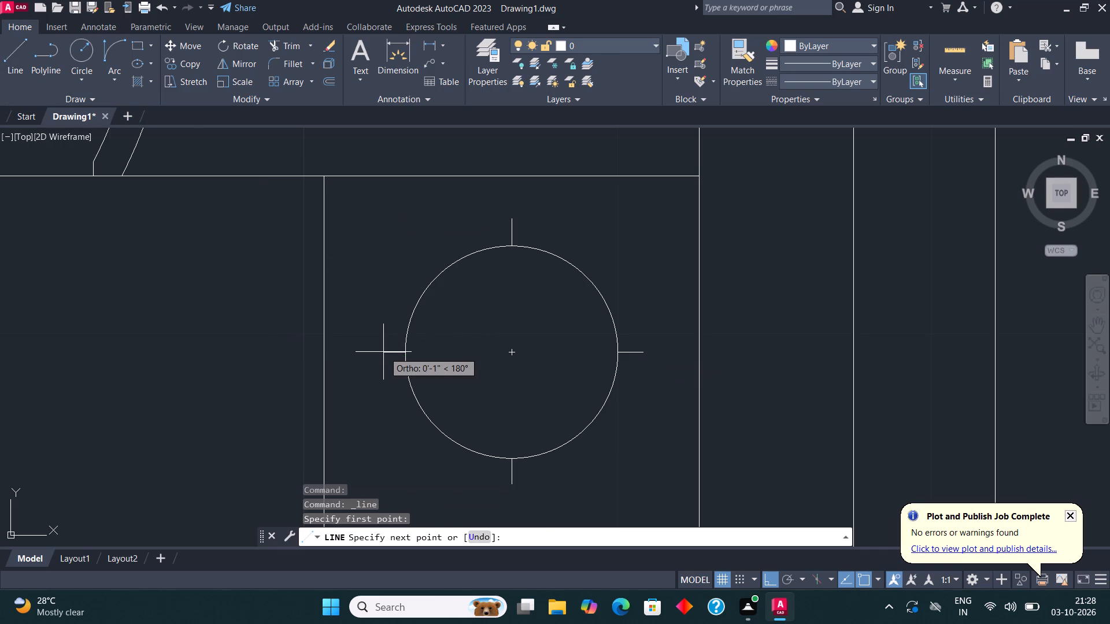
left_click(379, 351)
key("Escape")
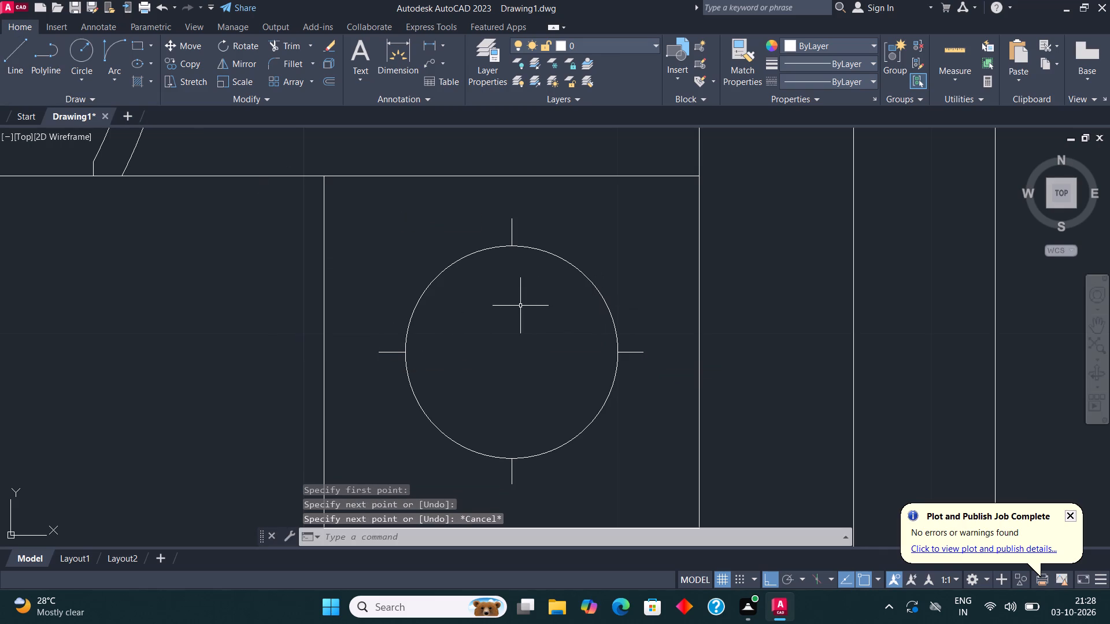
Draw short lines about 1" long inward from the left and top quadrants of the lower bedside table's circle.
scroll(518, 309, "down", 1)
middle_click_drag(544, 310, 484, 344)
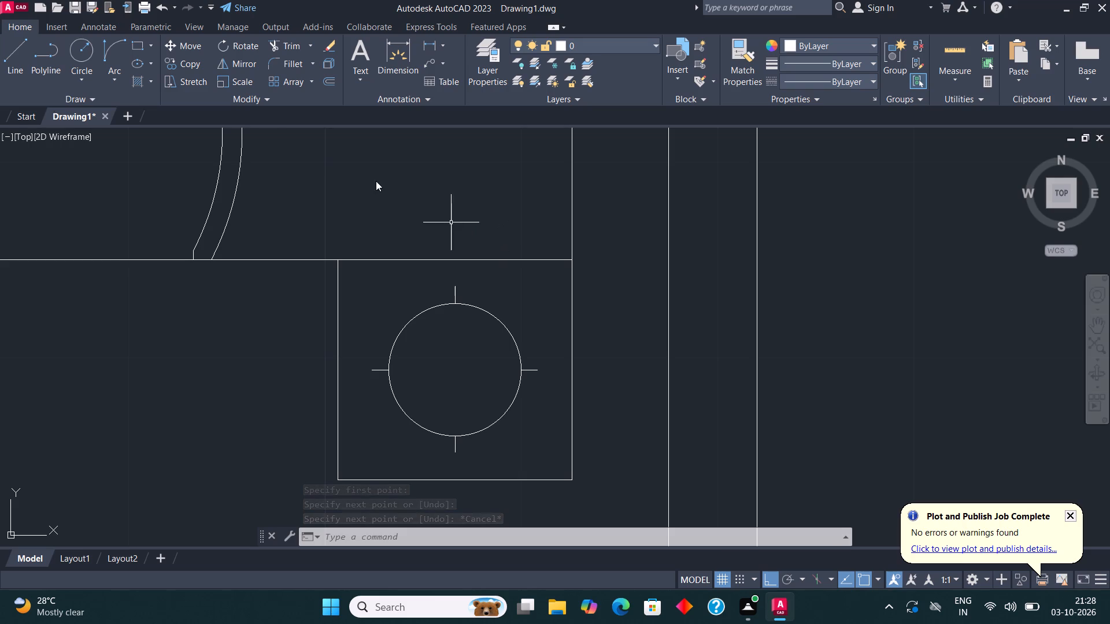
left_click(10, 58)
scroll(368, 373, "up", 1)
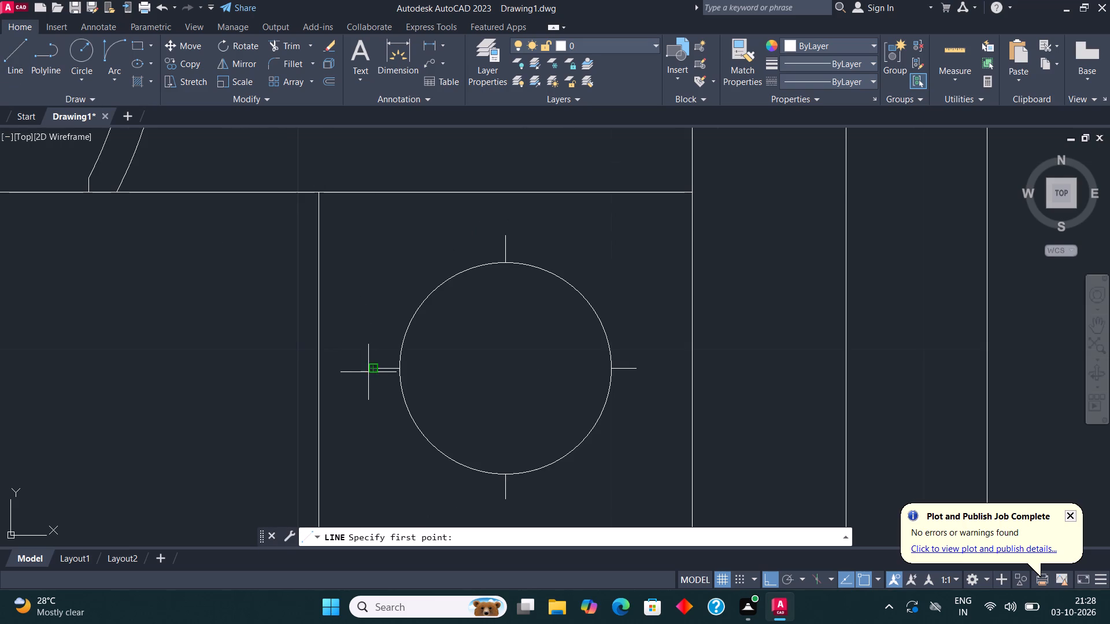
left_click(397, 370)
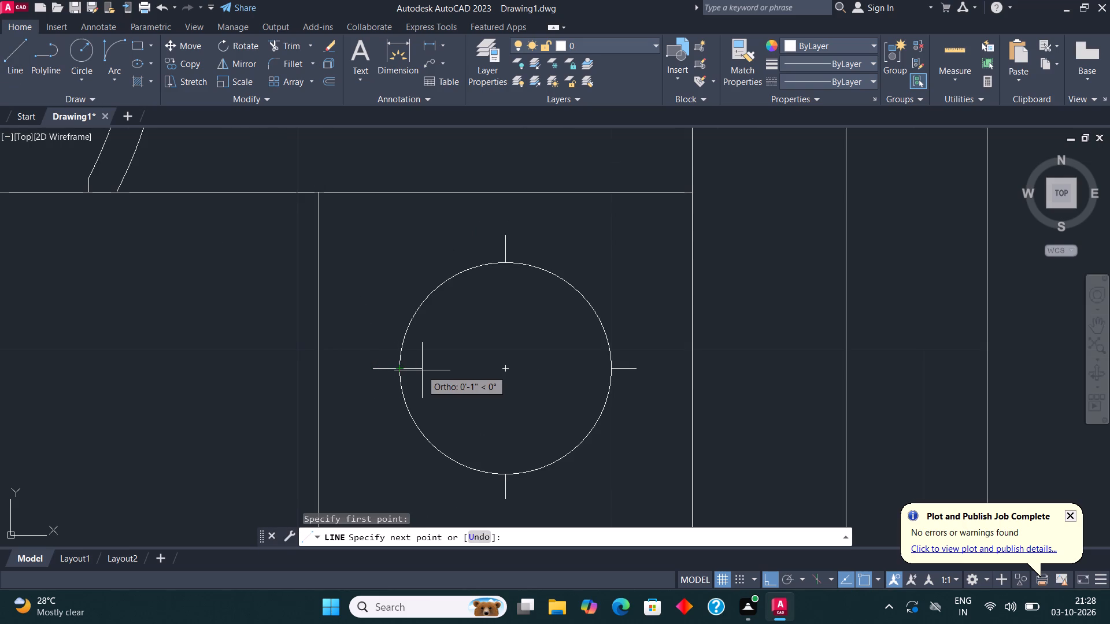
left_click(423, 370)
key("Escape")
left_click(8, 46)
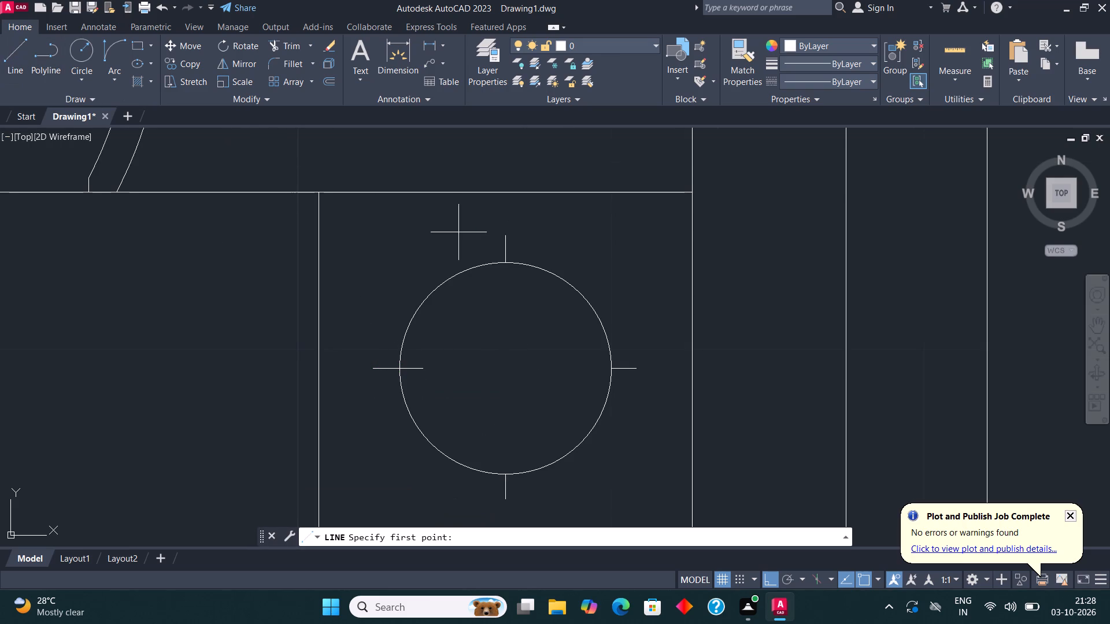
scroll(509, 273, "up", 1)
left_click(499, 254)
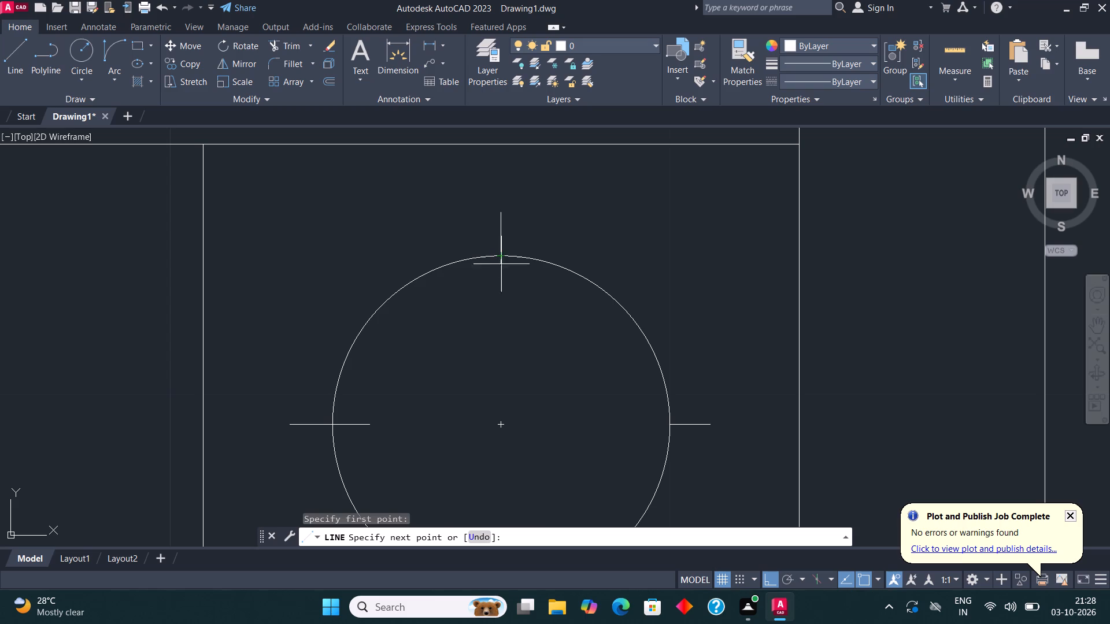
left_click(502, 291)
Draw short lines inward from the right and bottom quadrants of the lower bedside table's circle.
left_click(10, 61)
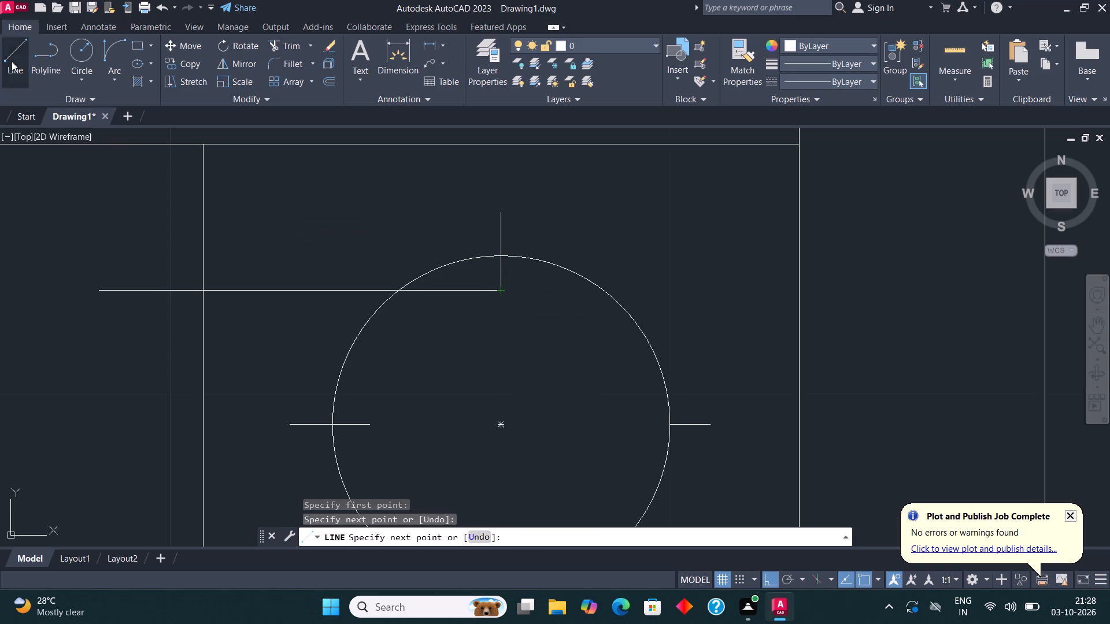
left_click(671, 428)
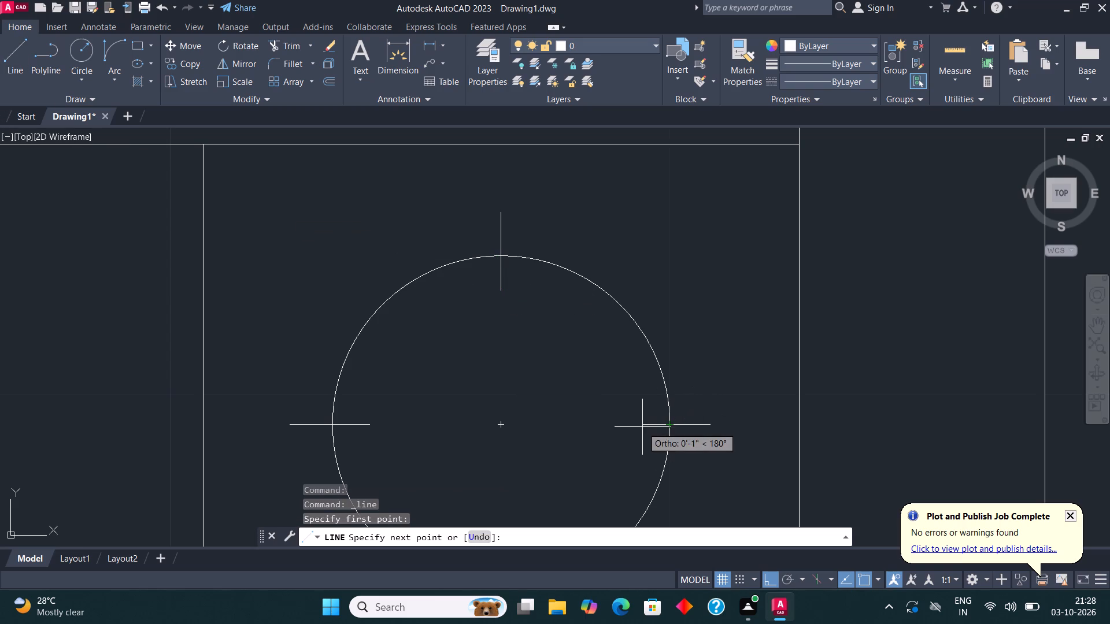
left_click(634, 427)
left_click(14, 59)
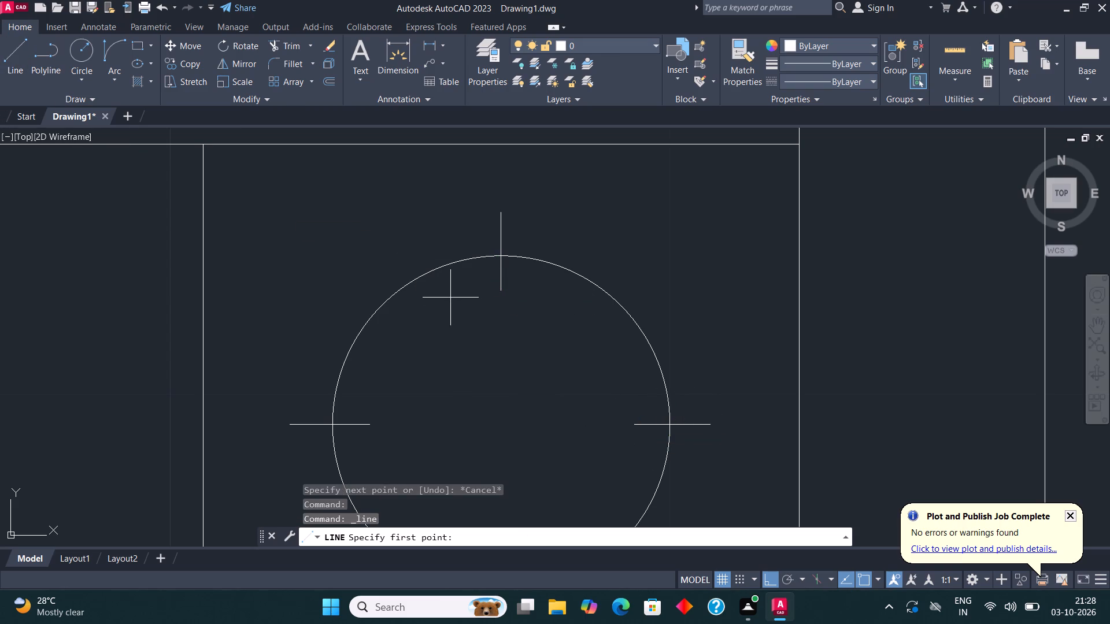
scroll(461, 299, "down", 1)
scroll(518, 393, "down", 1)
scroll(507, 432, "up", 1)
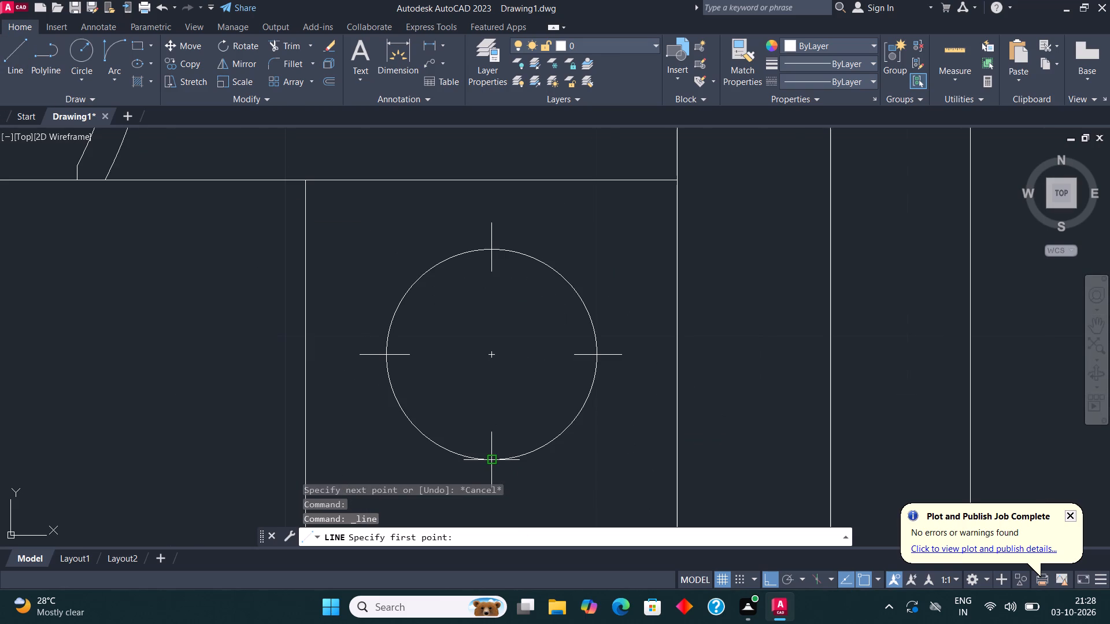
left_click(491, 460)
left_click(494, 437)
key("Escape")
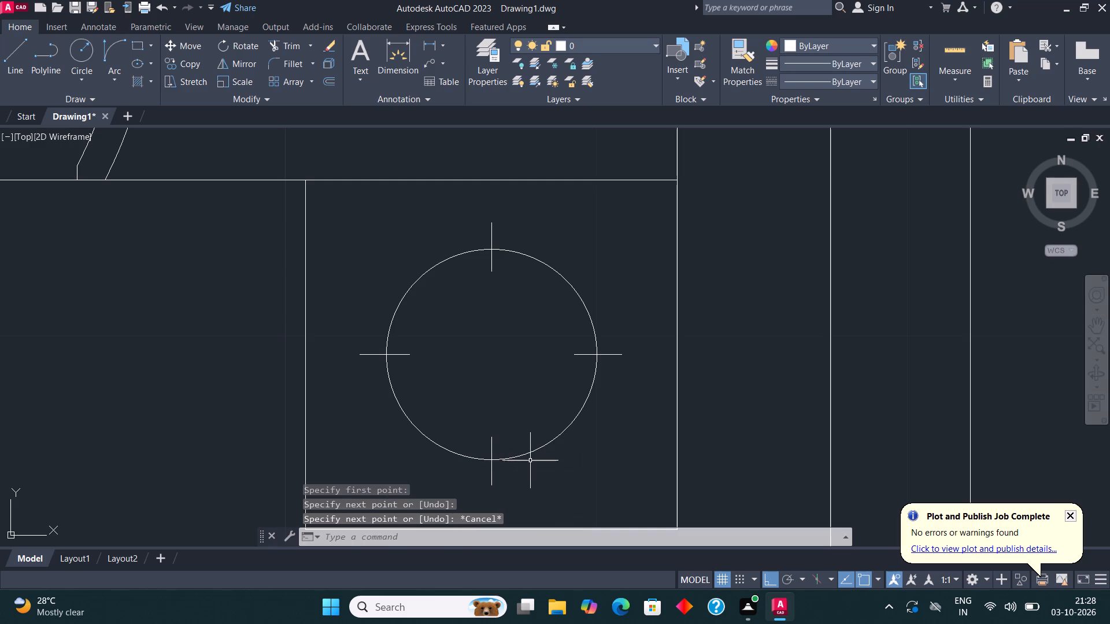
Copy the circle and its quadrant lines from the lower bedside table about 4'-9" straight up onto the upper bedside table.
left_click(606, 466)
left_click(364, 221)
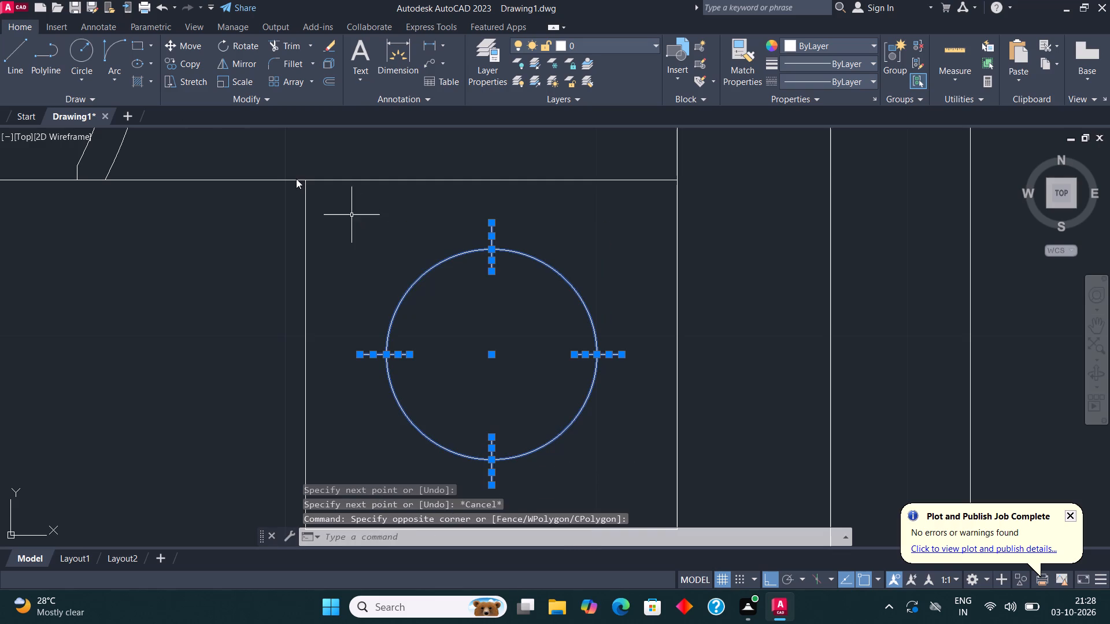
left_click(183, 68)
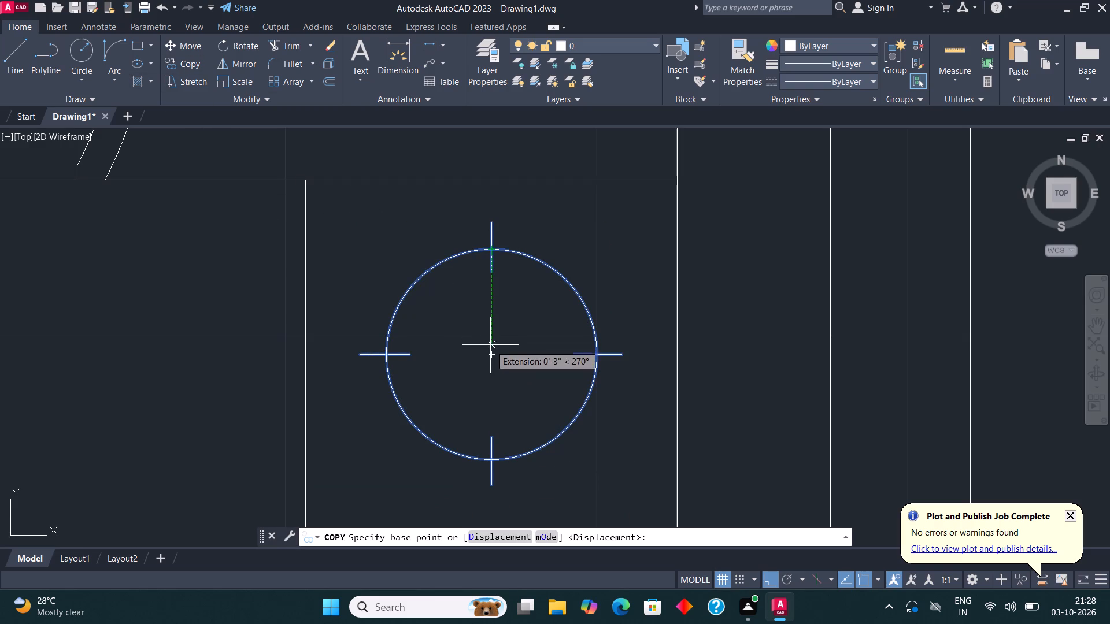
left_click(490, 354)
scroll(497, 426, "down", 6)
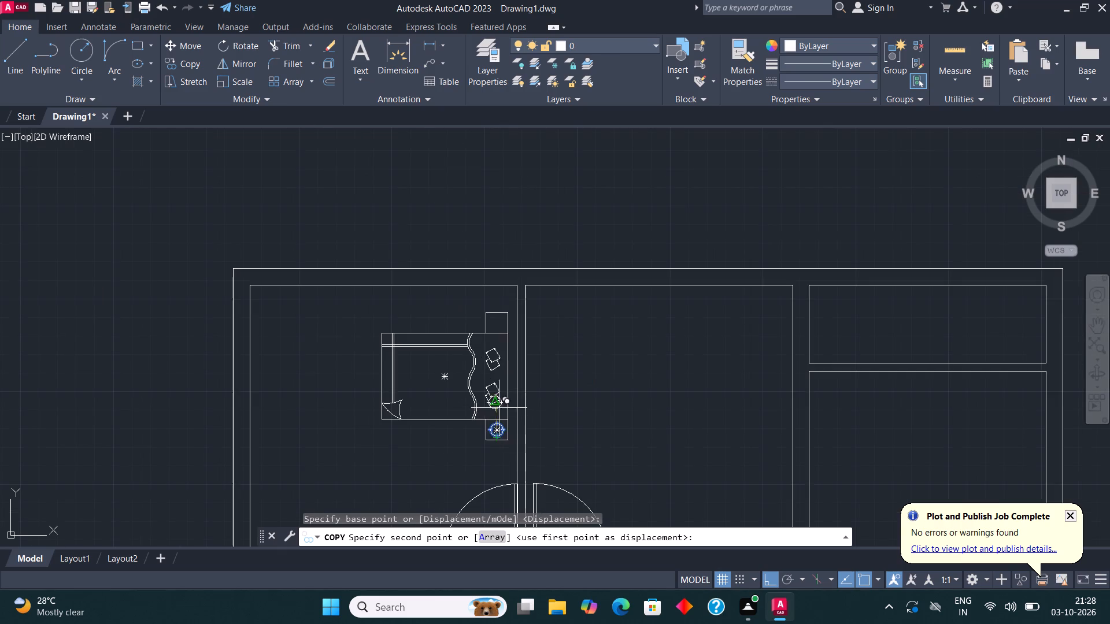
scroll(504, 329, "up", 3)
scroll(455, 314, "up", 2)
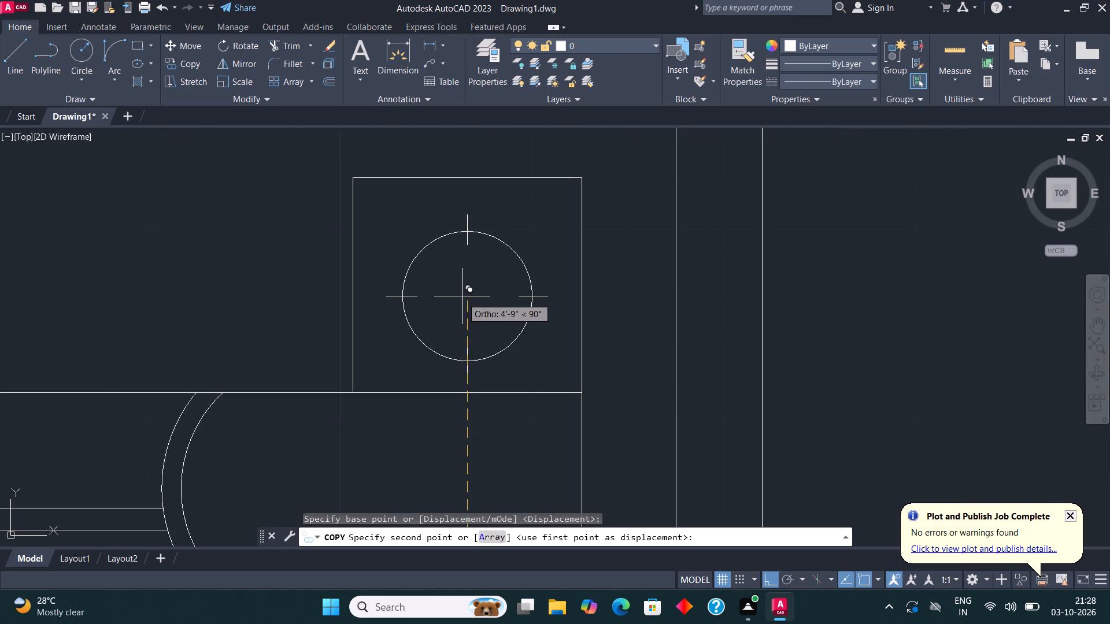
left_click(465, 287)
key("Escape")
Draw a thin vertical rectangle against the inner face of the bedroom's left wall, opposite the bed.
scroll(597, 303, "down", 2)
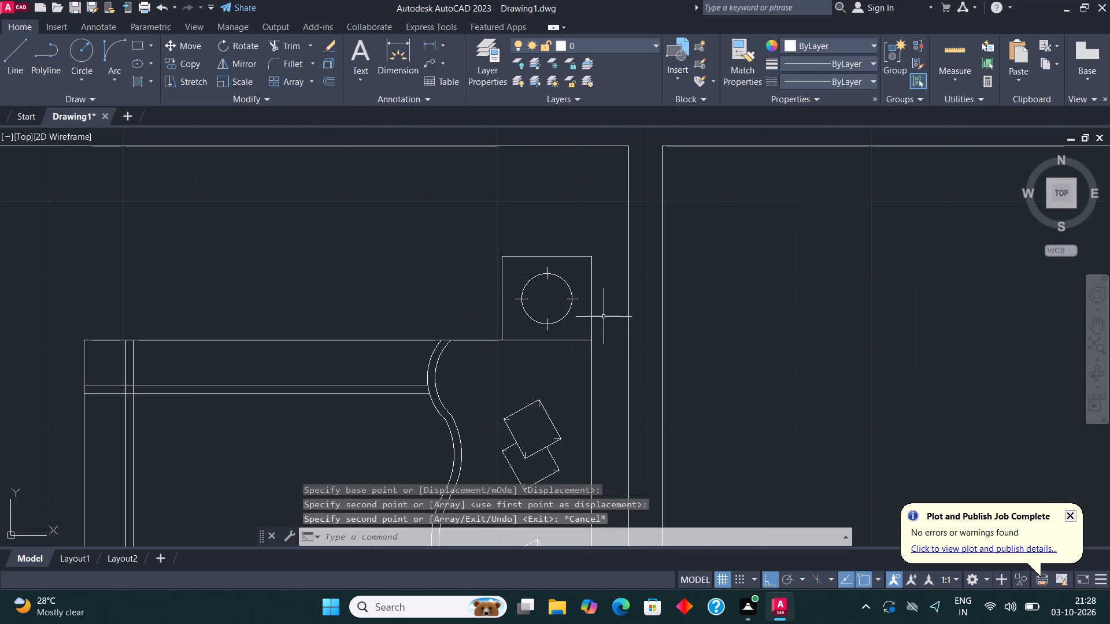
scroll(601, 313, "down", 2)
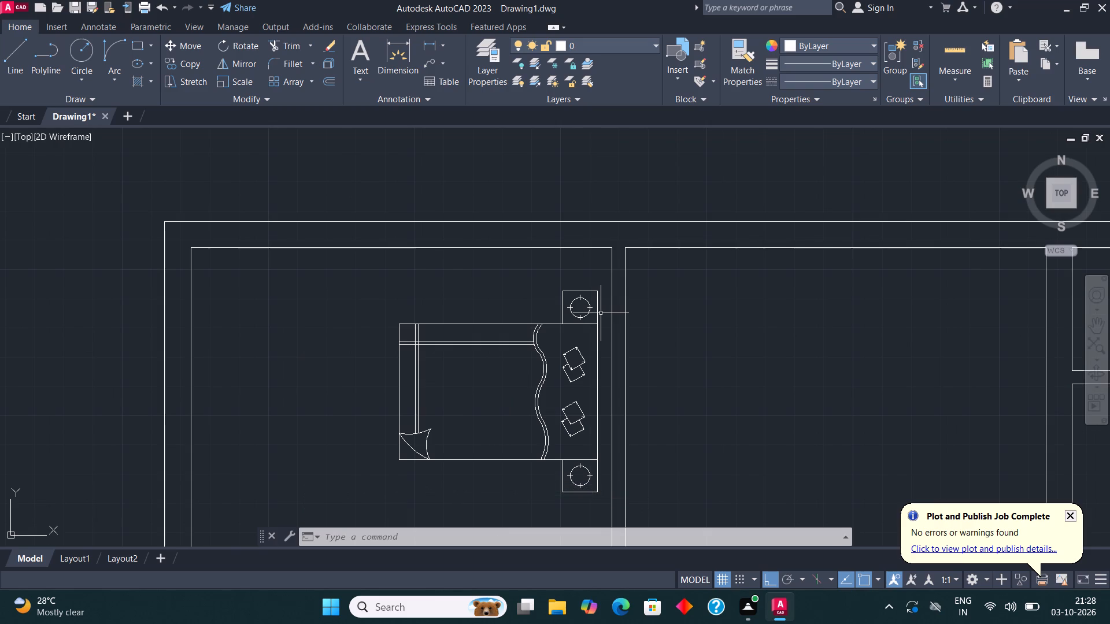
scroll(601, 313, "down", 2)
middle_click_drag(794, 381, 711, 387)
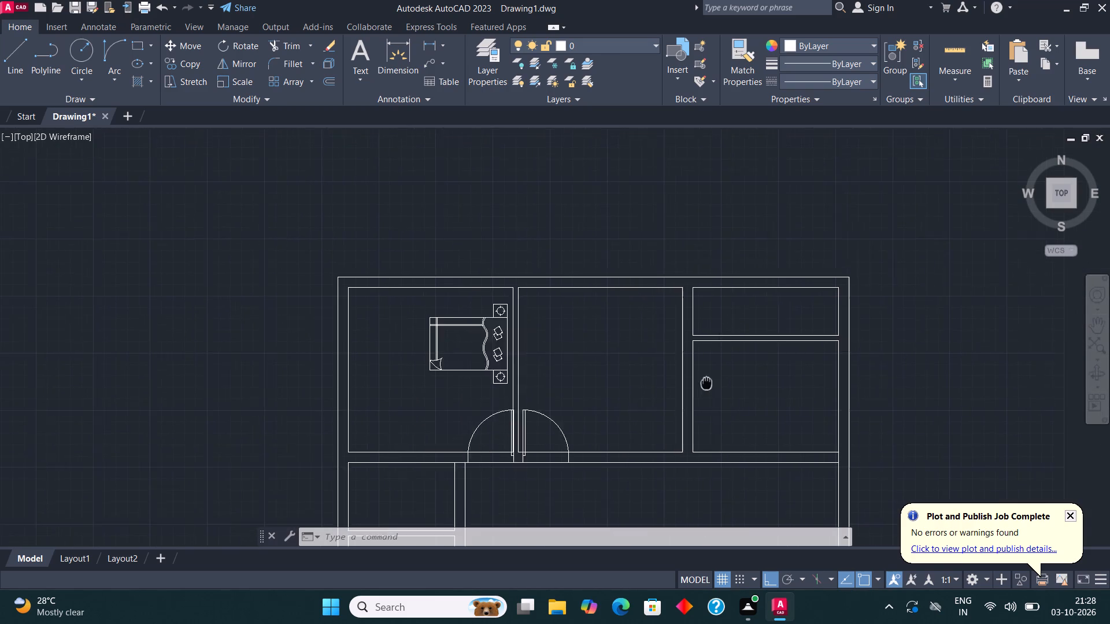
middle_click_drag(711, 387, 715, 390)
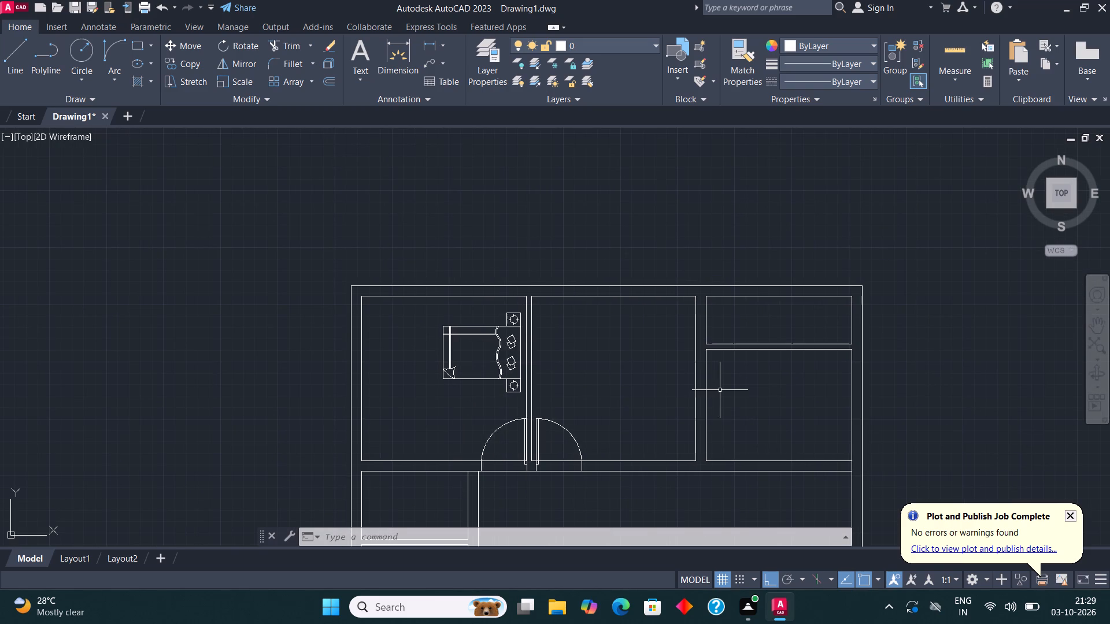
scroll(358, 392, "up", 2)
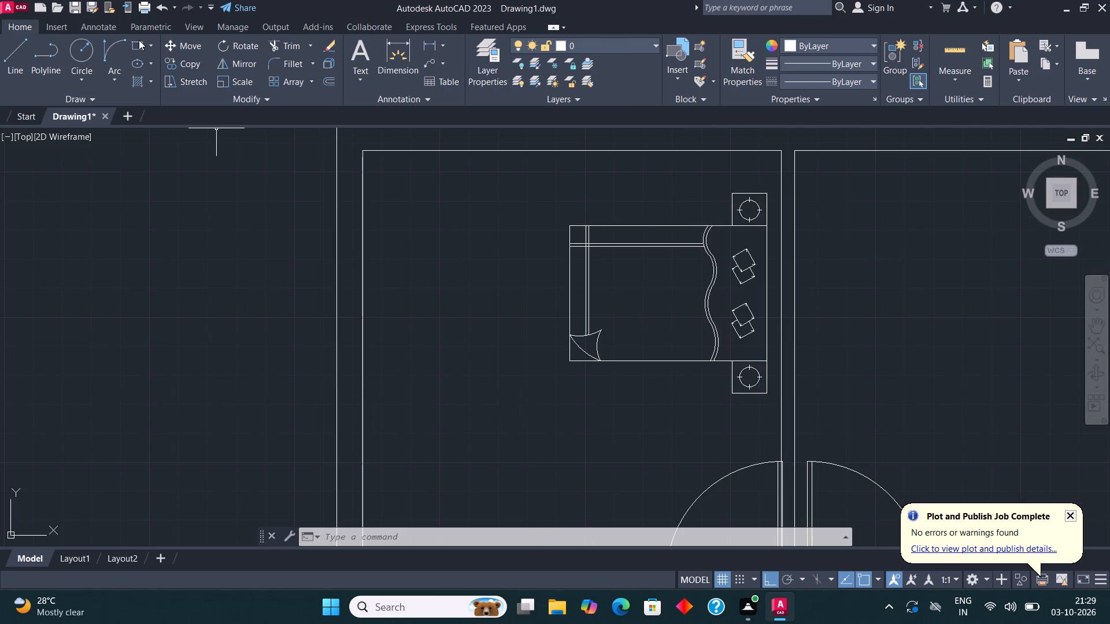
left_click(139, 40)
scroll(479, 280, "up", 1)
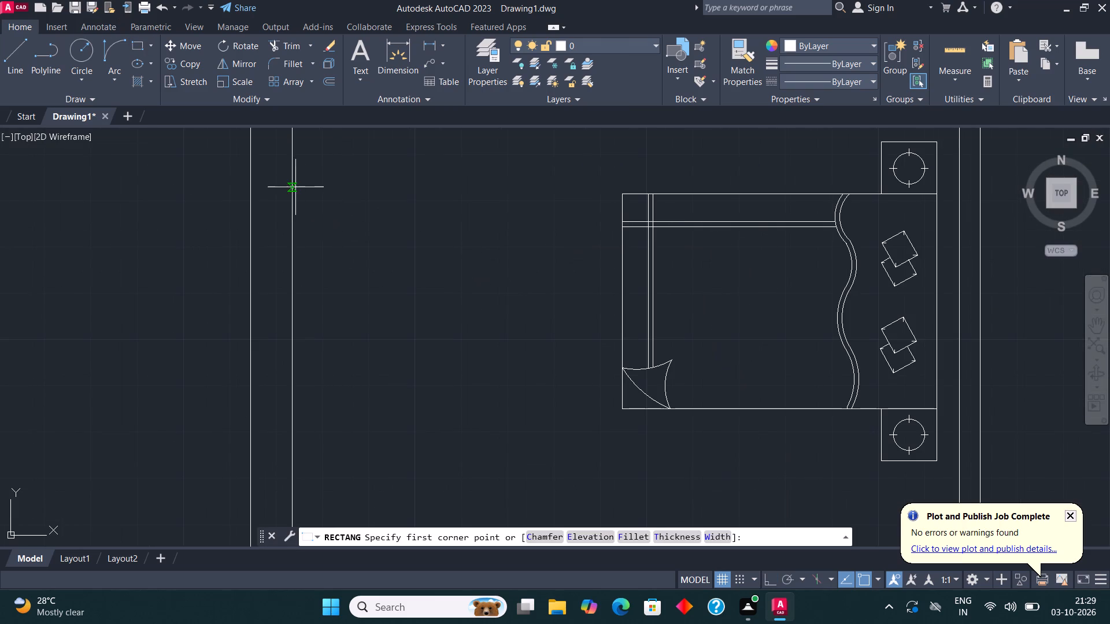
left_click(293, 184)
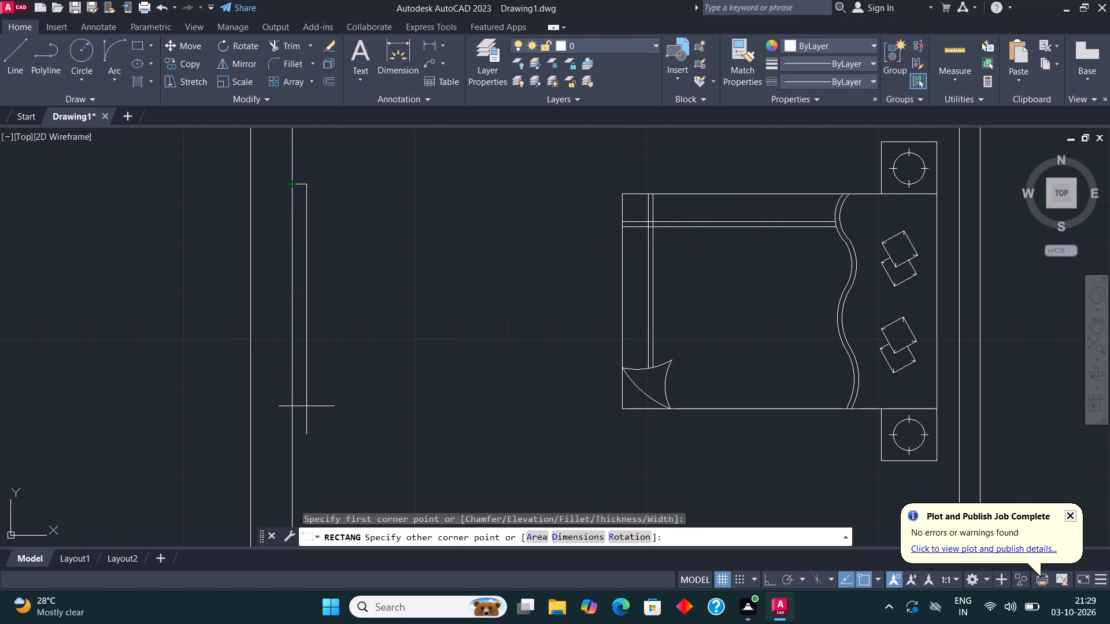
left_click(305, 412)
Move the thin rectangle slightly down along the bedroom's left wall.
scroll(358, 417, "down", 3)
middle_click_drag(612, 322, 595, 283)
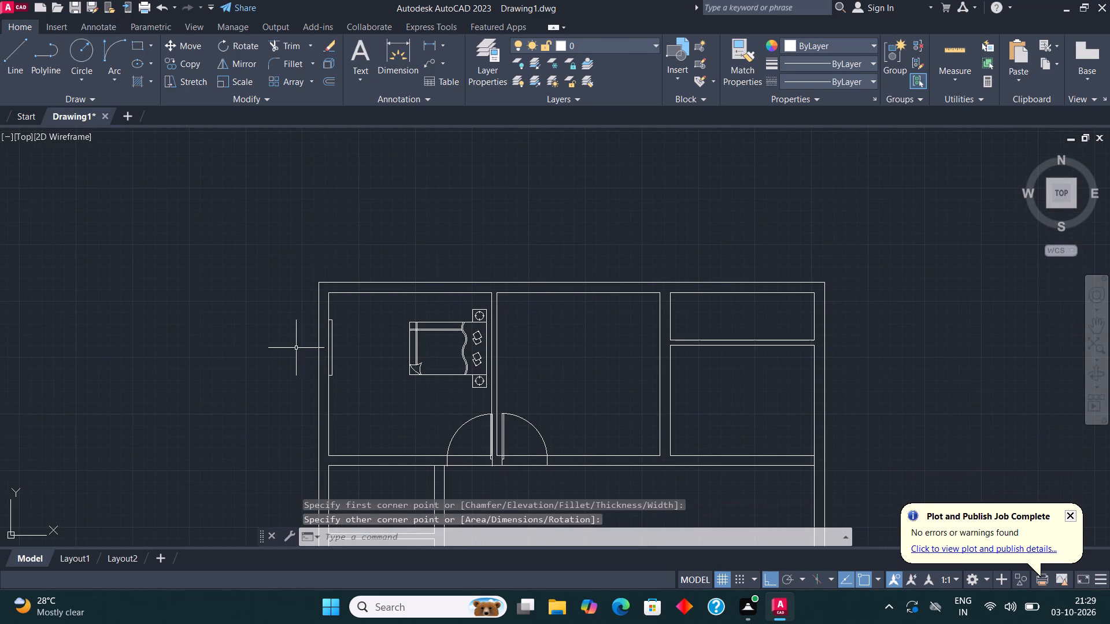
scroll(334, 359, "up", 2)
left_click(328, 357)
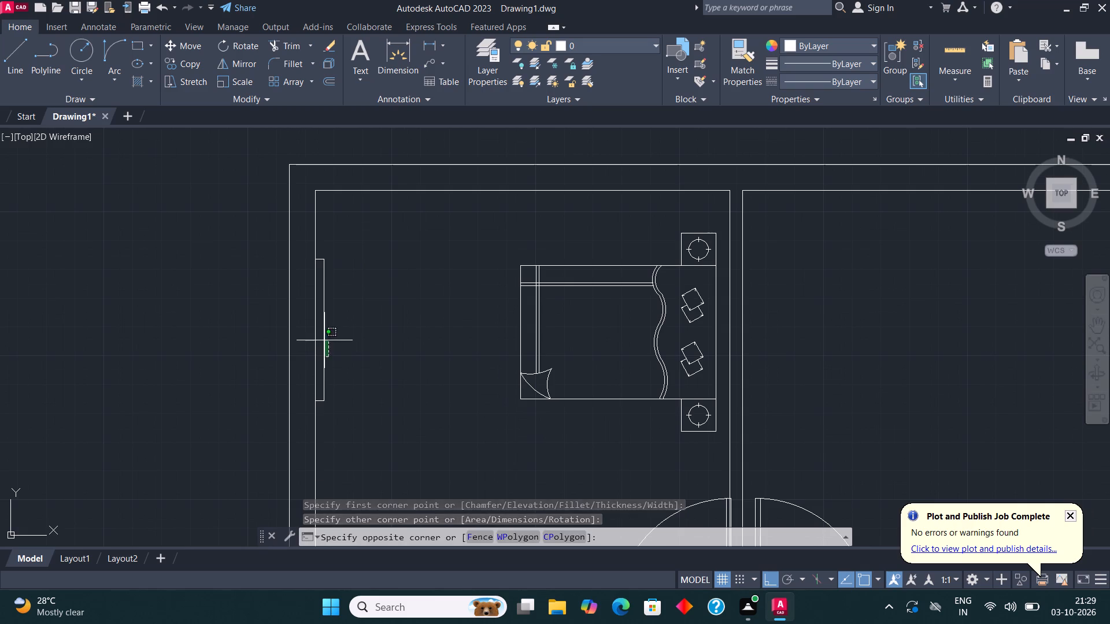
left_click(324, 340)
left_click(321, 332)
left_click(327, 347)
left_click(326, 343)
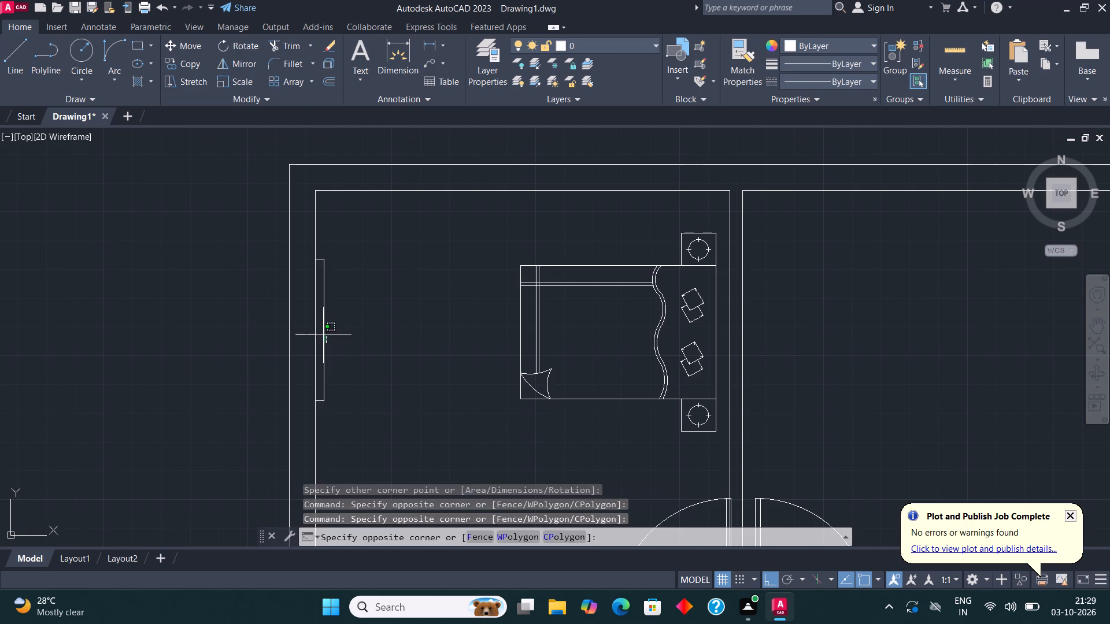
left_click(323, 335)
left_click(186, 43)
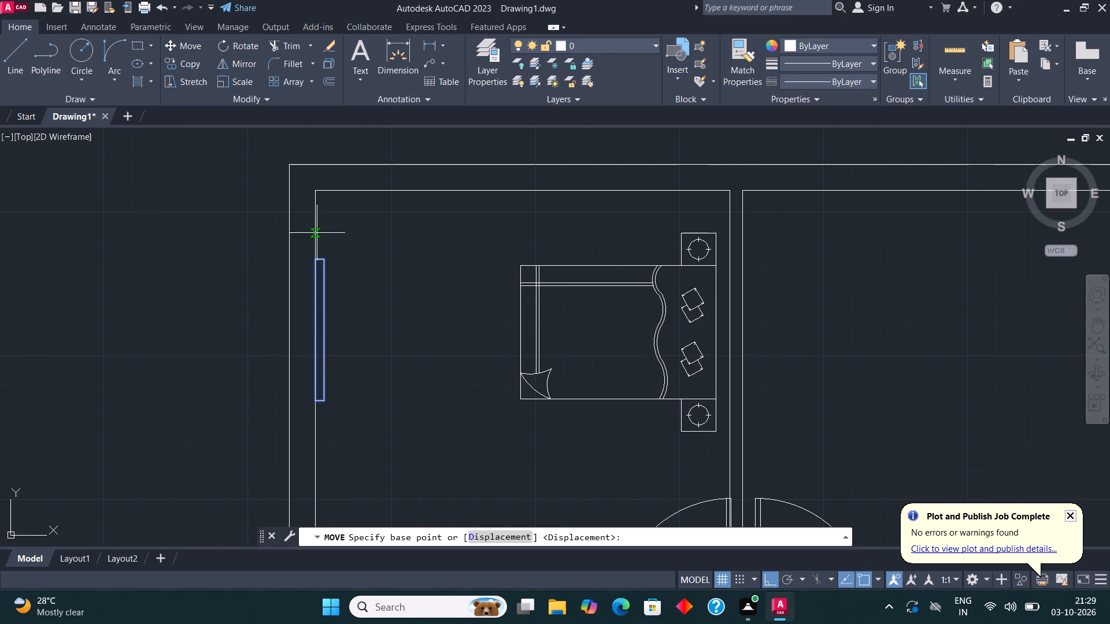
scroll(320, 259, "up", 4)
left_click(284, 257)
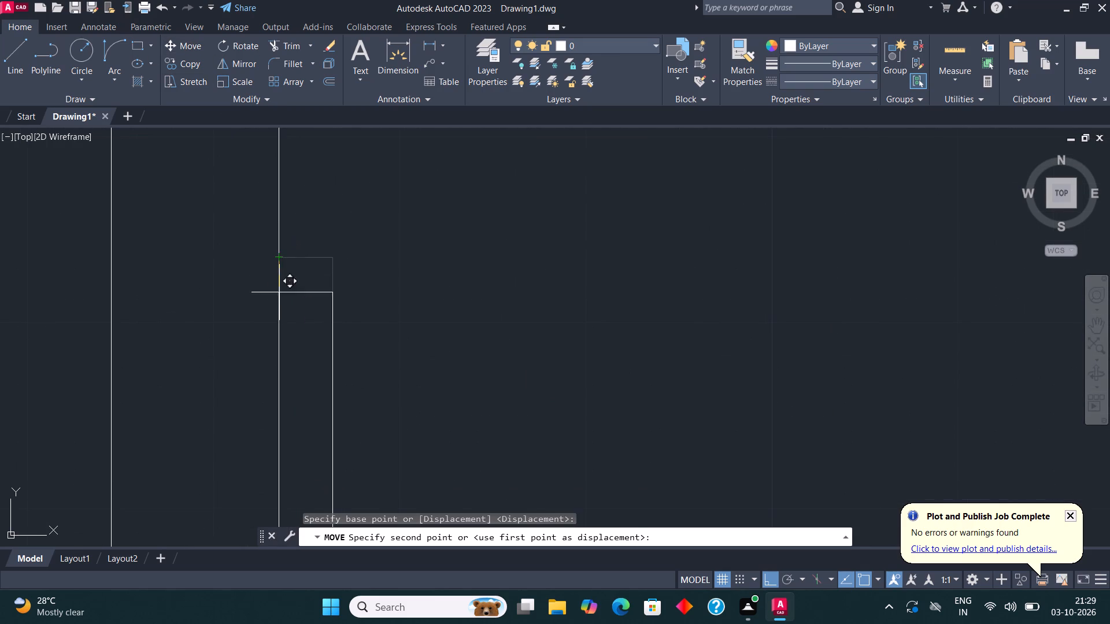
left_click(279, 307)
Draw a tall wardrobe rectangle in the top-left corner of the room adjoining the furnished bedroom, against its left and top walls.
scroll(407, 202, "down", 4)
middle_click_drag(599, 265, 561, 272)
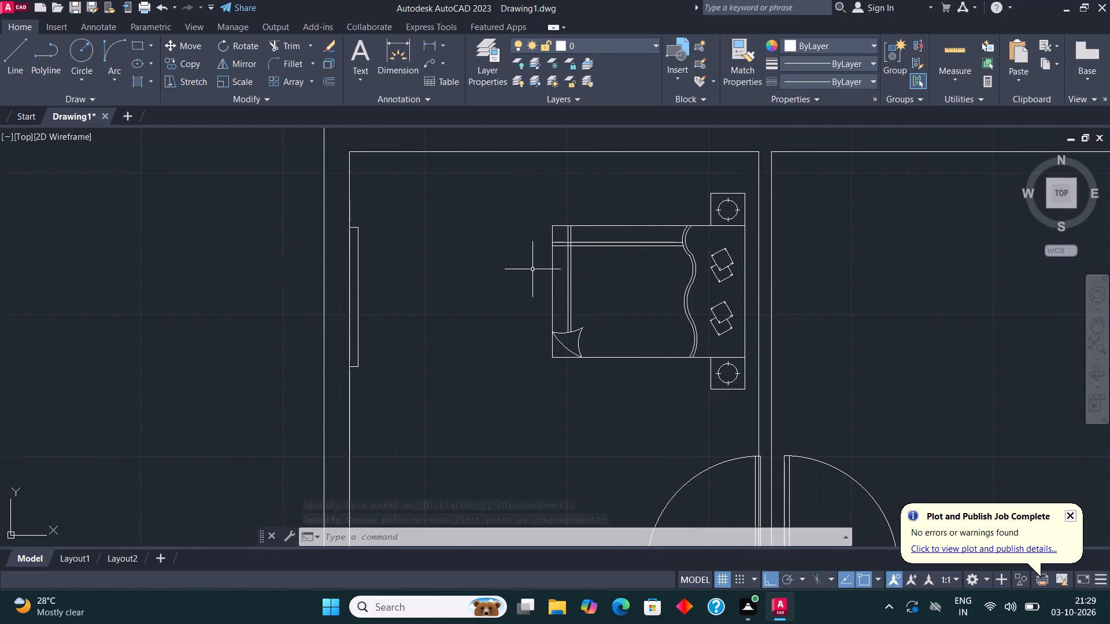
scroll(606, 303, "down", 1)
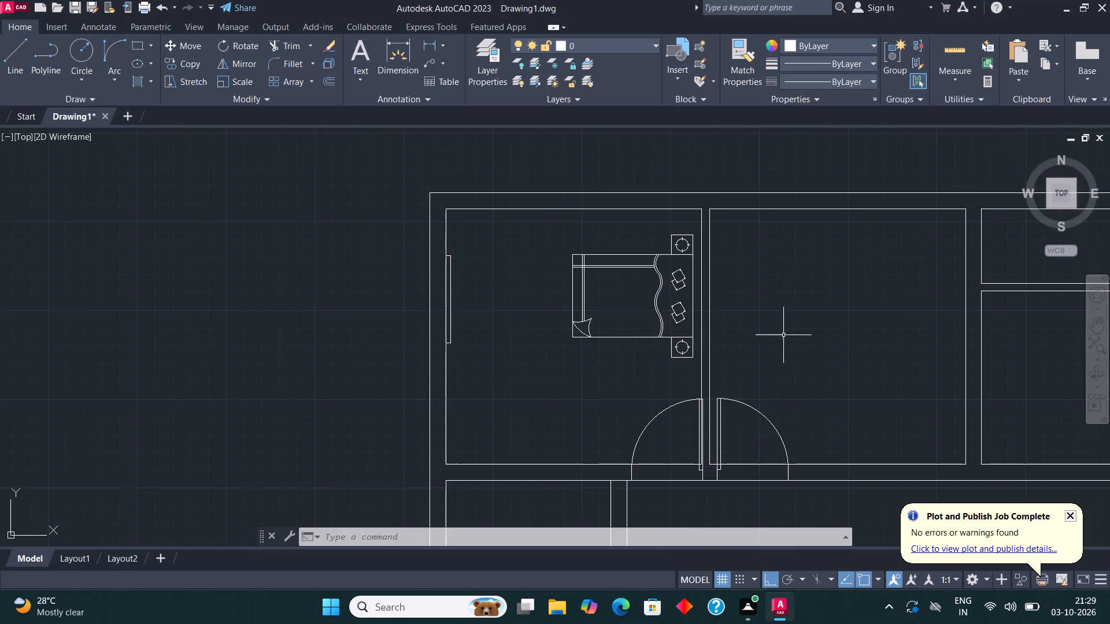
middle_click_drag(780, 335, 550, 362)
scroll(533, 292, "up", 2)
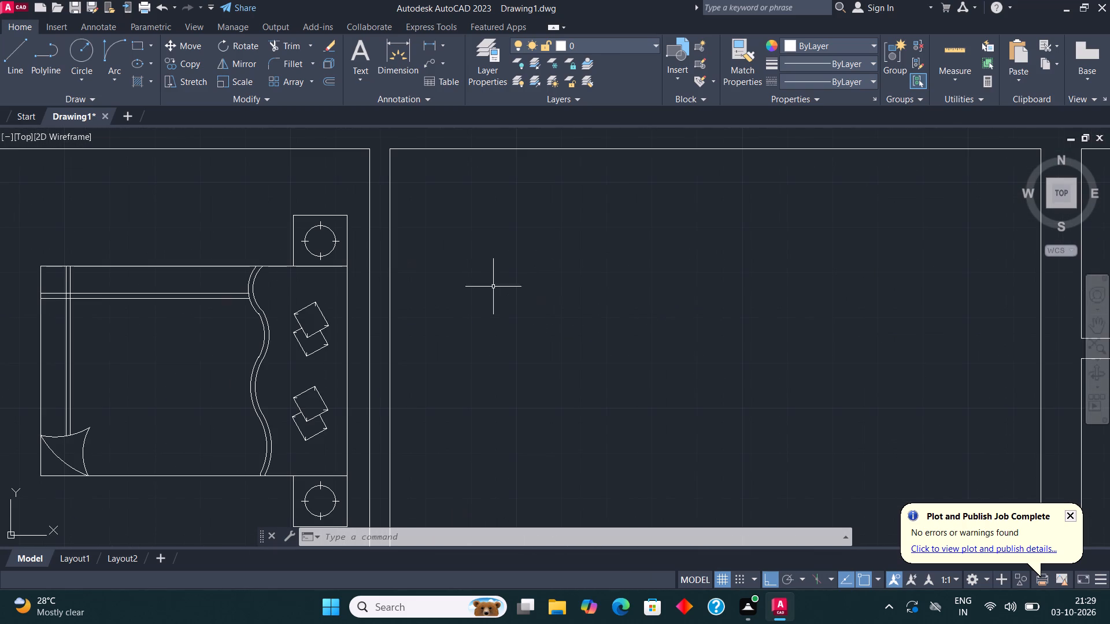
left_click(139, 42)
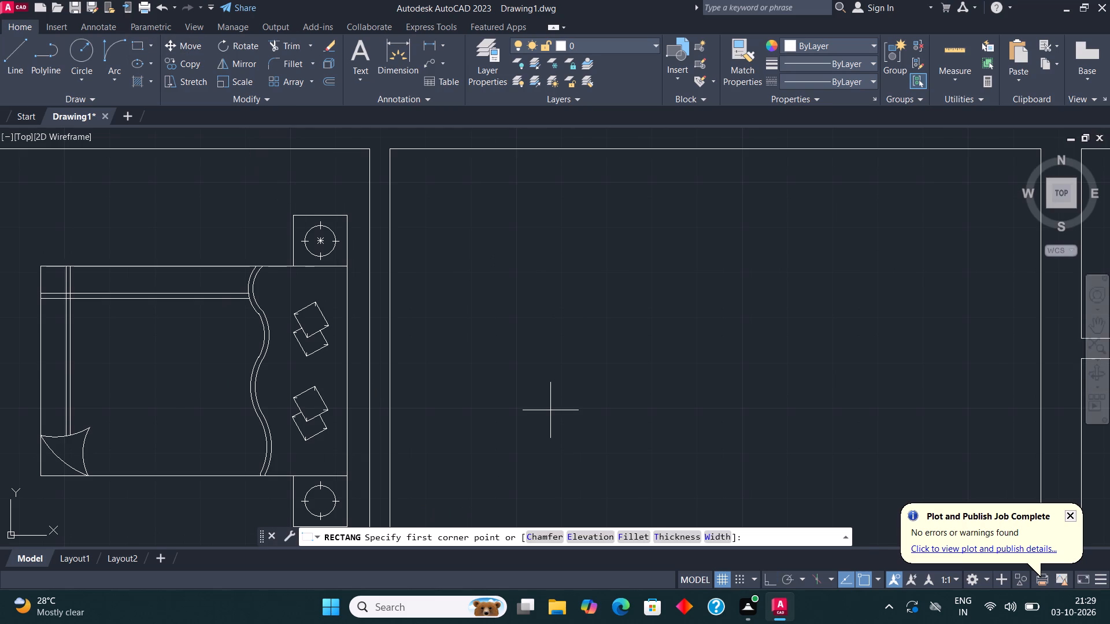
left_click(391, 403)
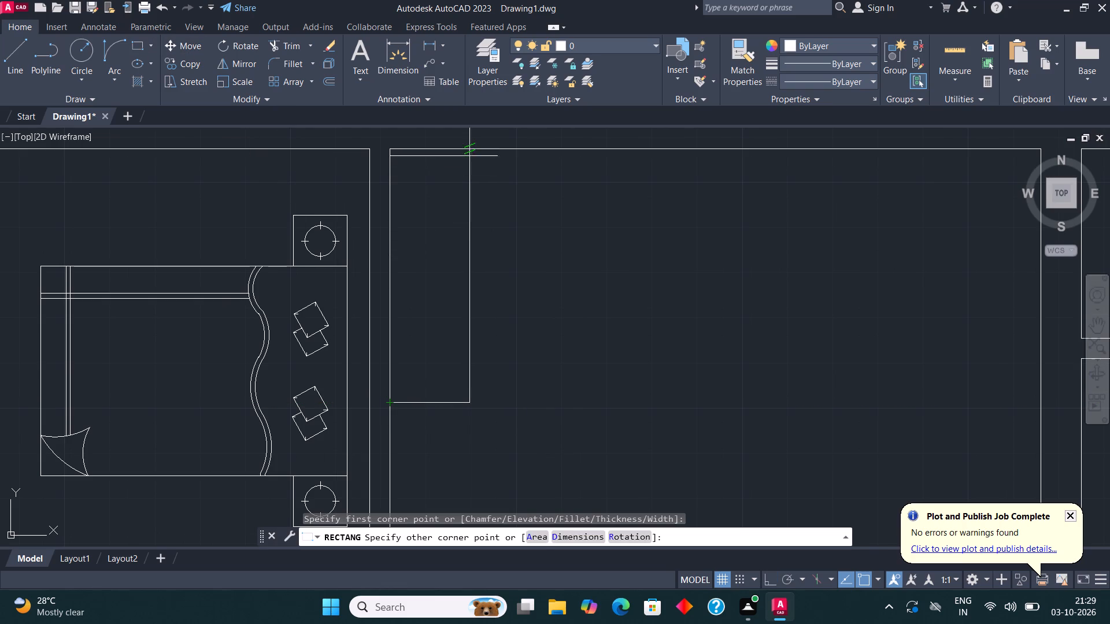
left_click(472, 151)
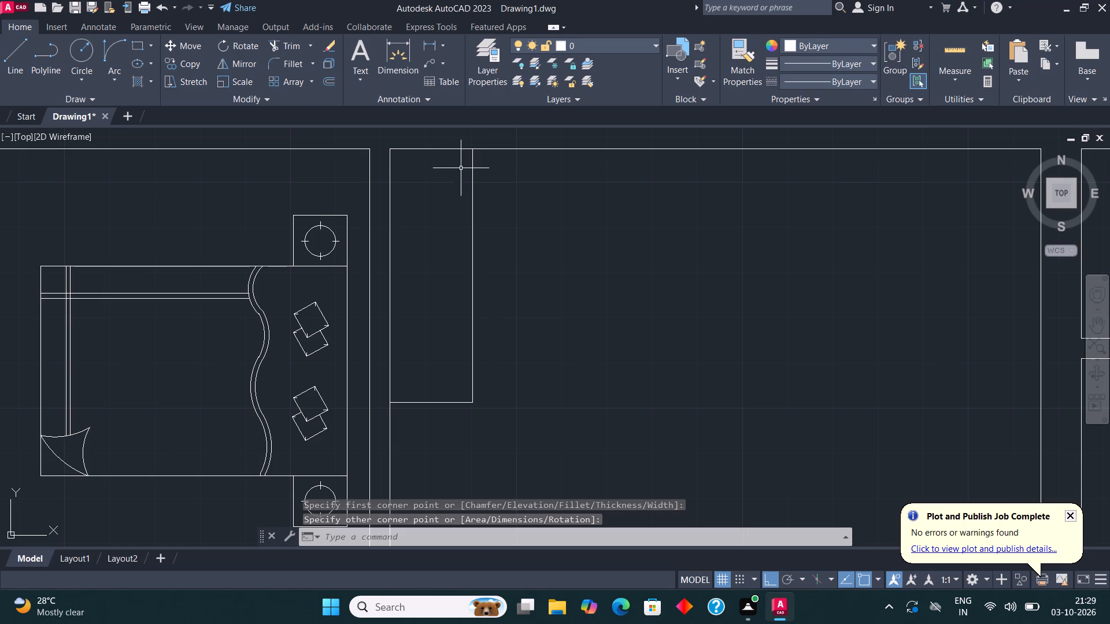
Offset the wardrobe rectangle 1" inward.
left_click_drag(503, 278, 496, 273)
left_click(425, 226)
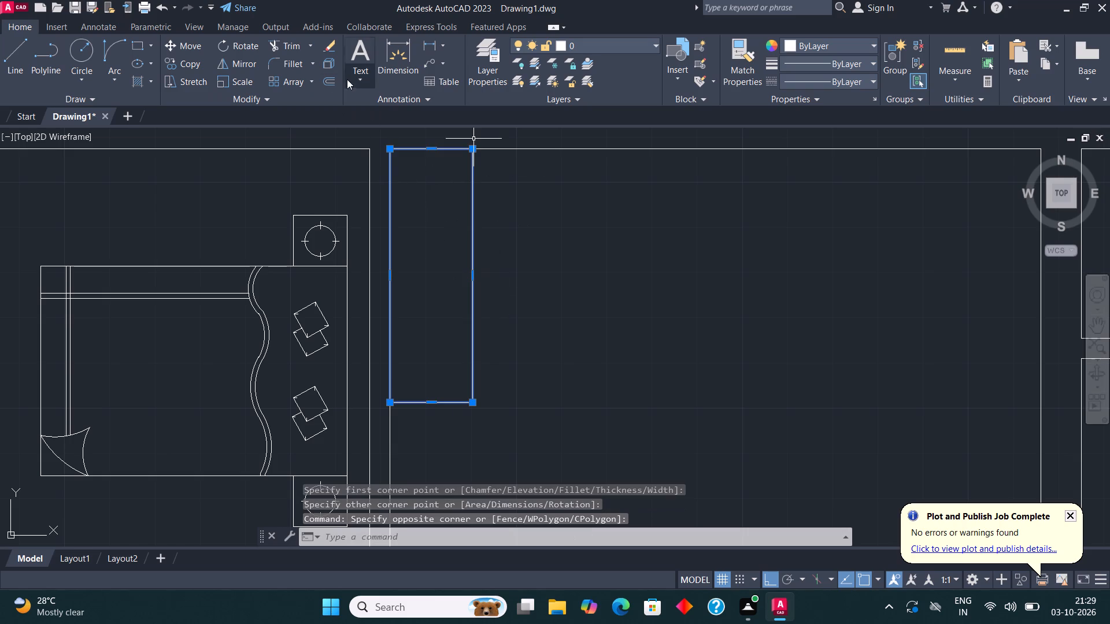
left_click(327, 80)
left_click(475, 281)
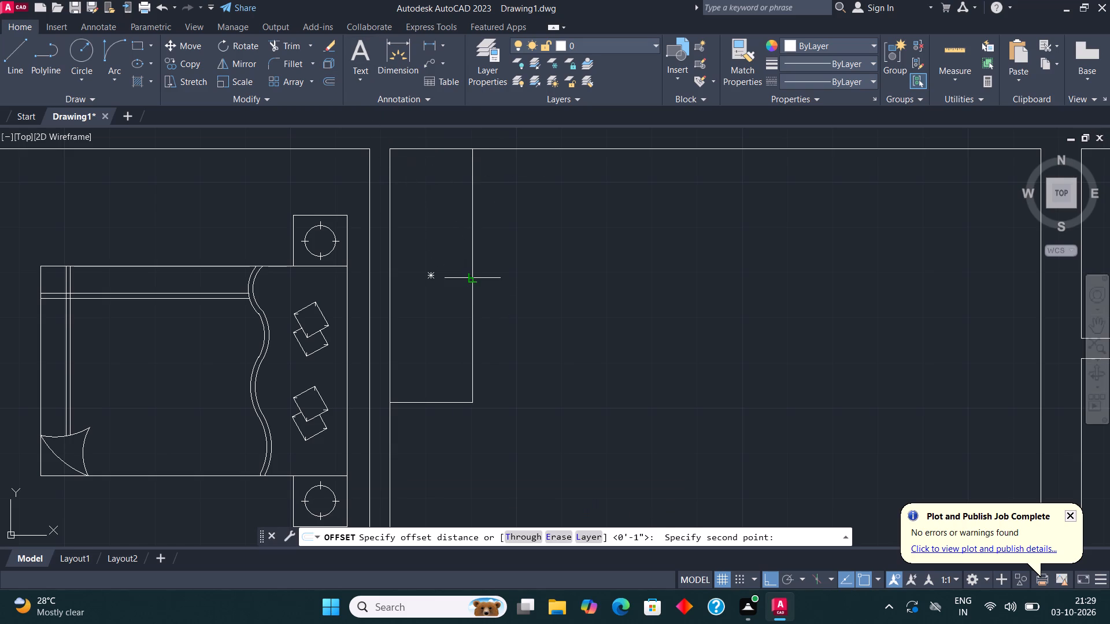
key("1")
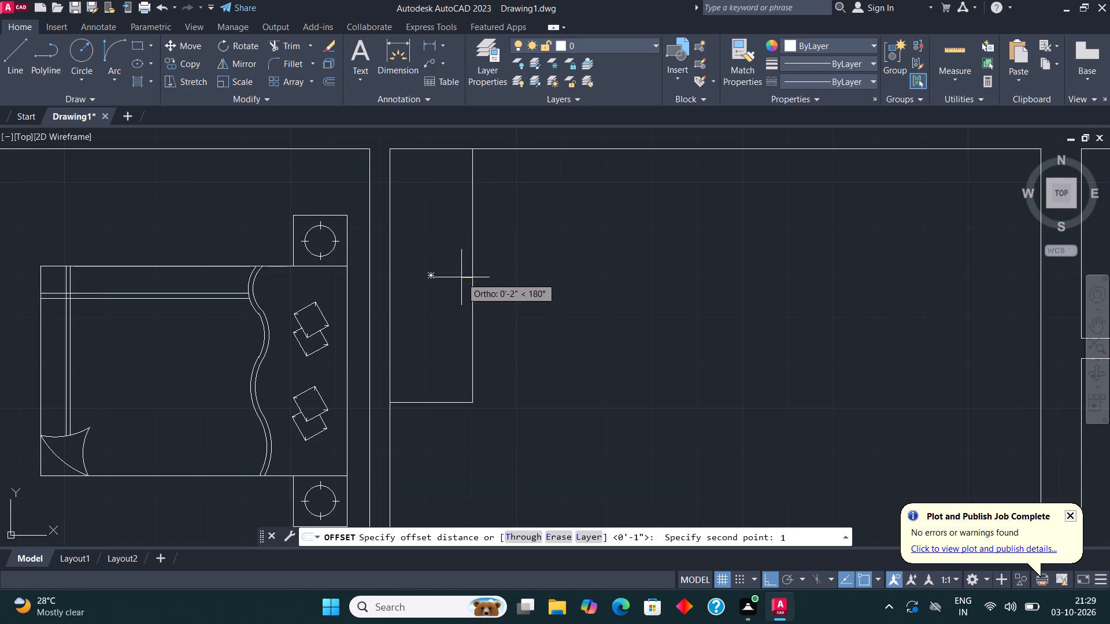
key("shift+quotedbl")
key("Return")
left_click(441, 277)
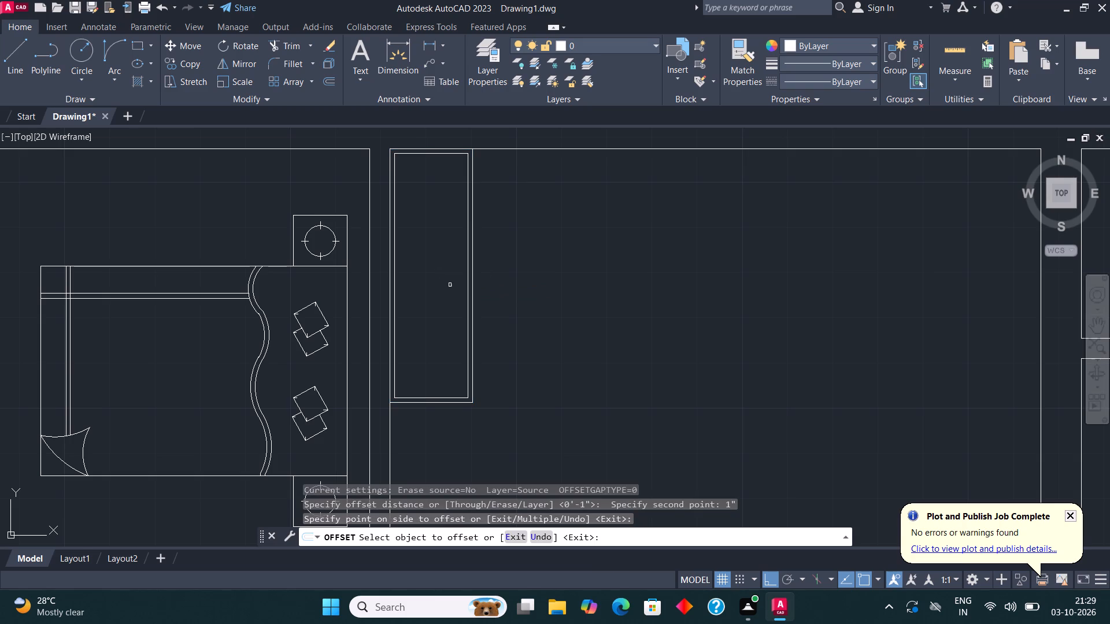
key("Escape")
Hatch the inside of the wardrobe's inner rectangle with the ANSI31 pattern.
key("h")
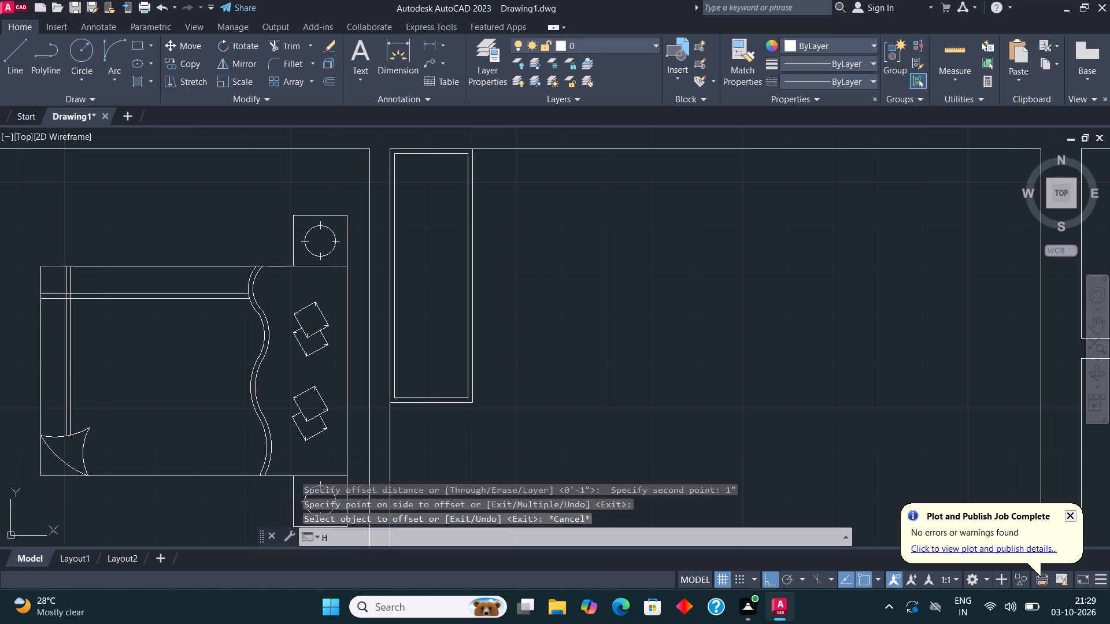
key("Return")
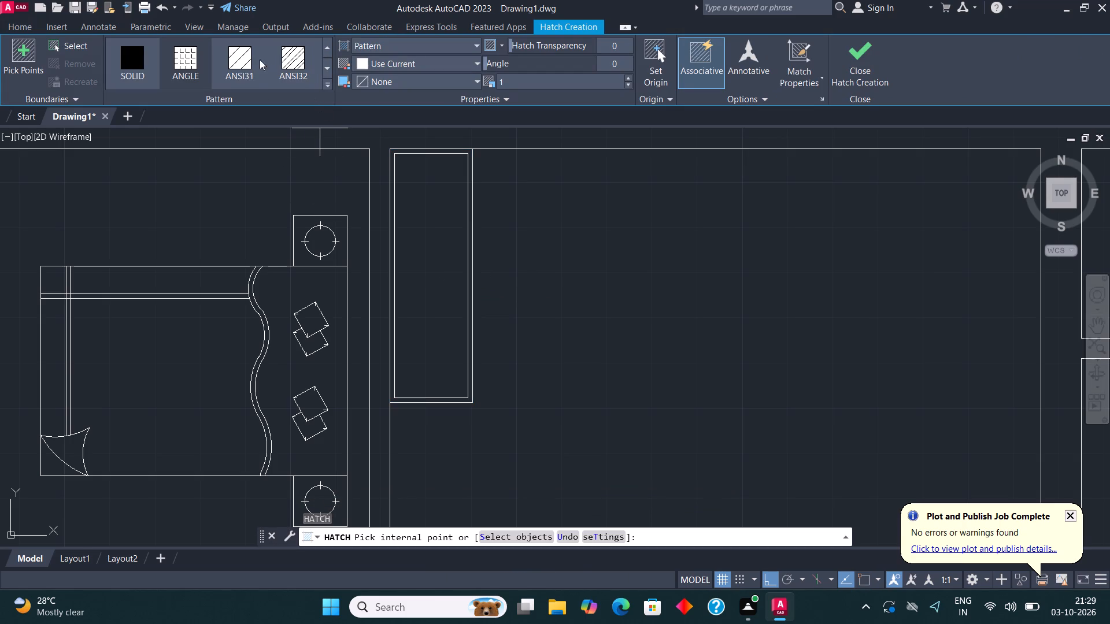
left_click(247, 54)
left_click(434, 280)
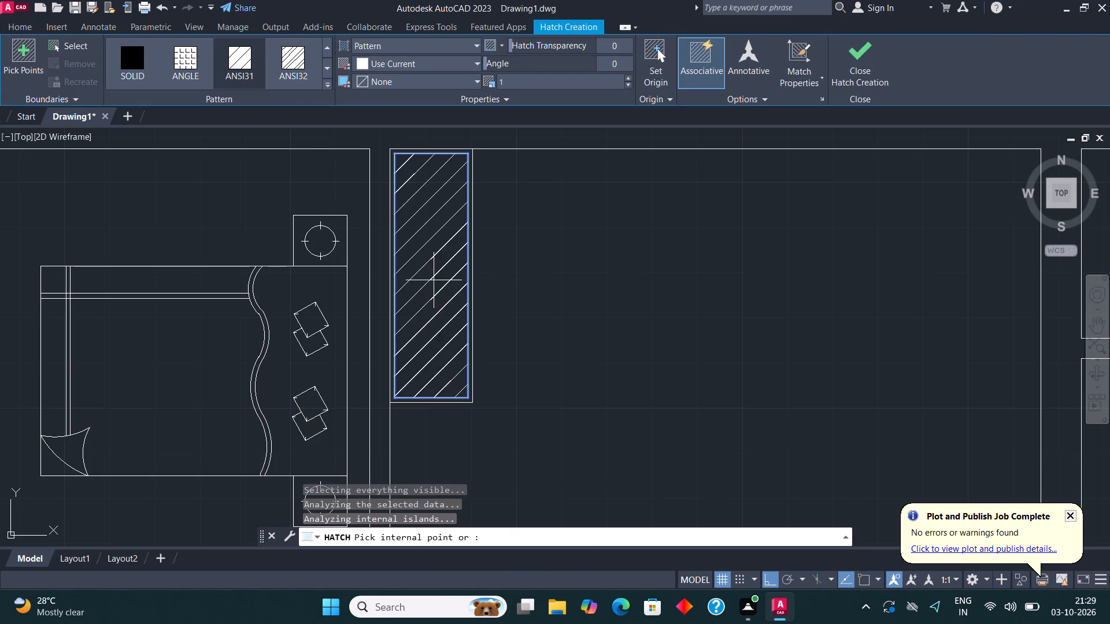
left_click(858, 58)
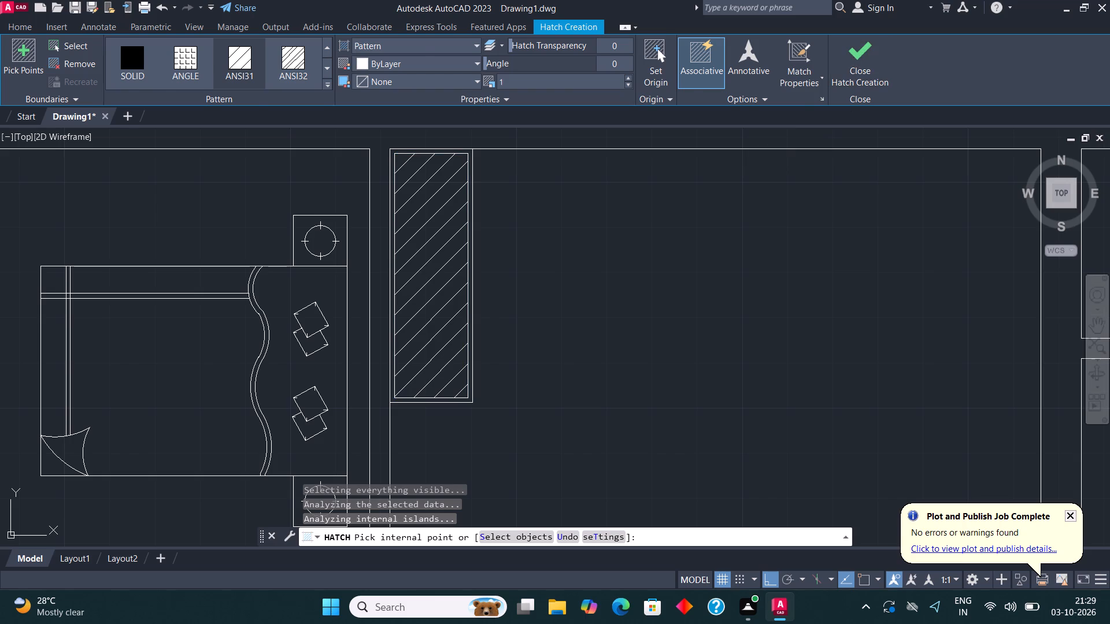
Copy the first bedroom's bed and both bedside tables horizontally into the empty space to the right of the floor plan.
scroll(353, 281, "down", 2)
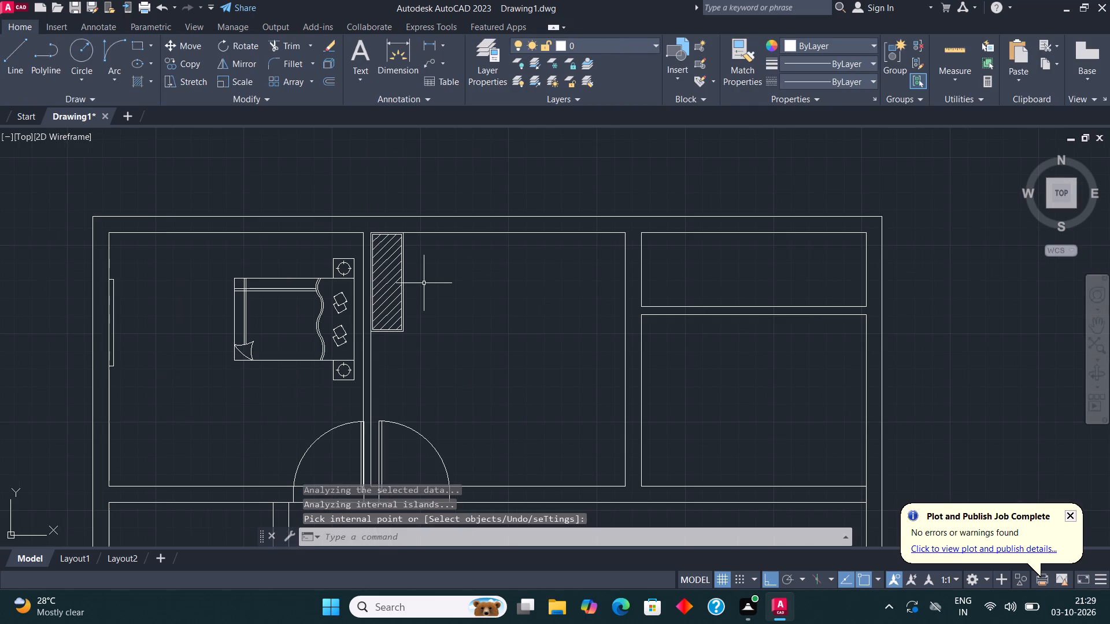
middle_click_drag(254, 287, 391, 314)
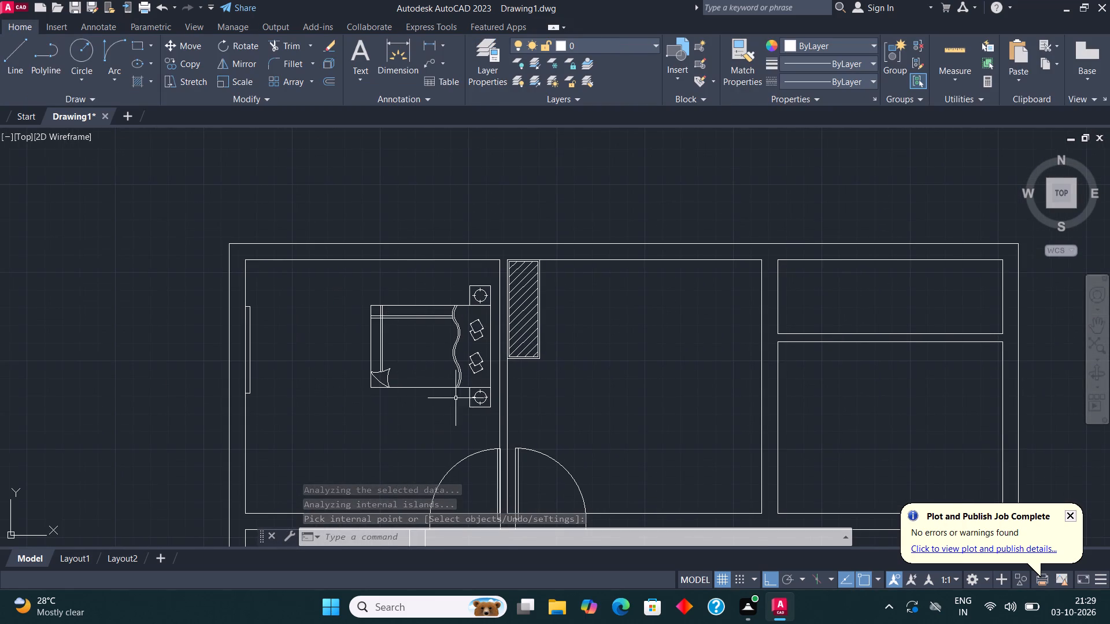
scroll(480, 415, "up", 1)
left_click(501, 418)
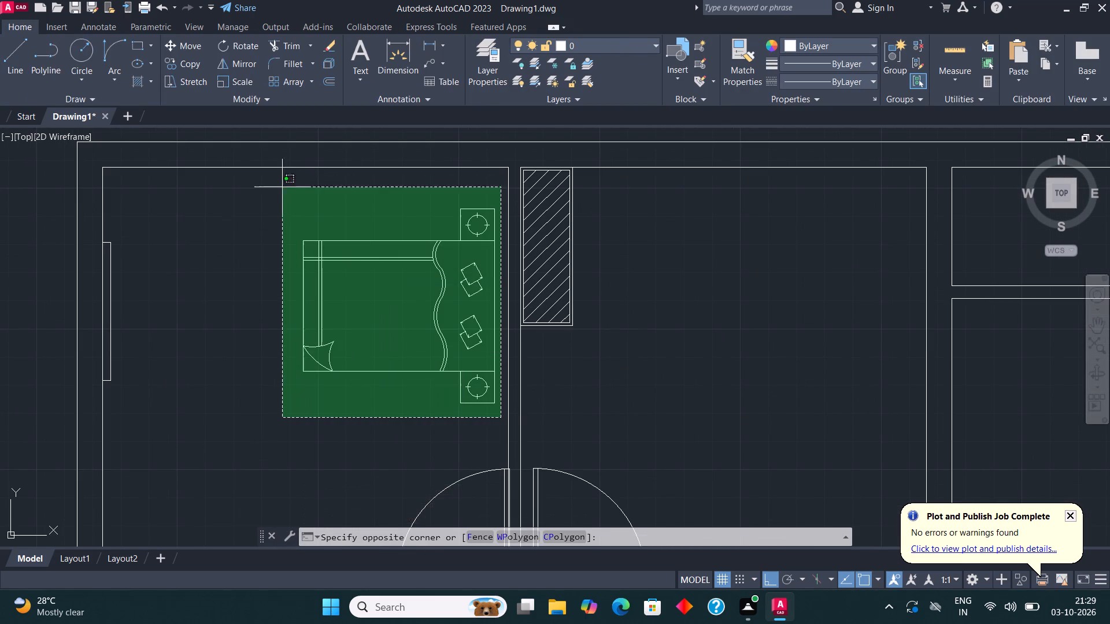
left_click(265, 200)
left_click(187, 60)
left_click(400, 291)
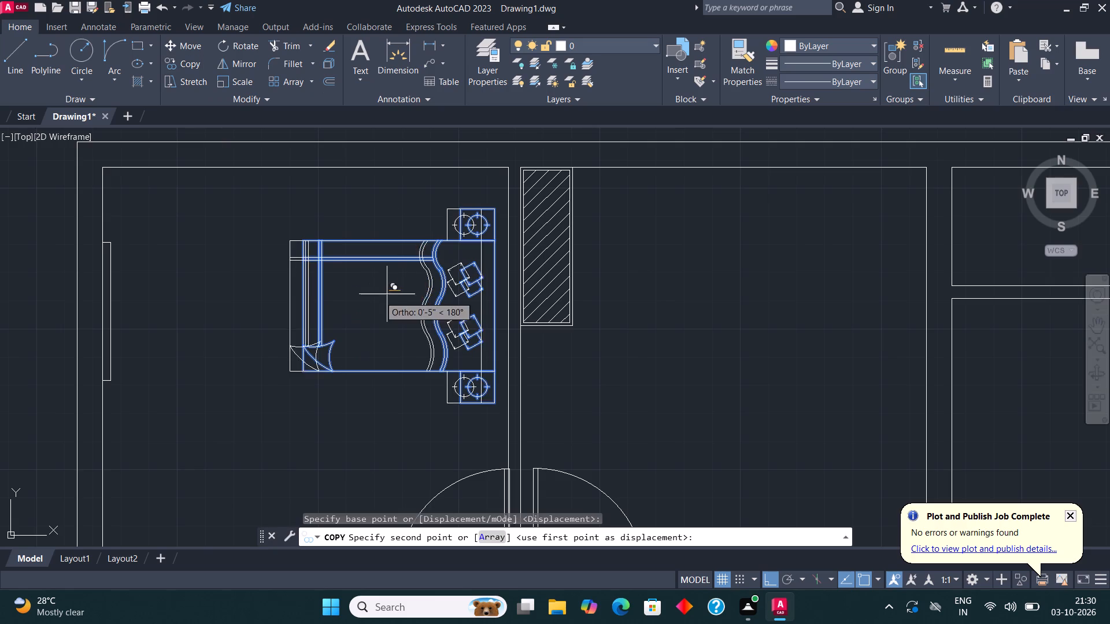
scroll(298, 309, "down", 4)
scroll(526, 306, "up", 2)
left_click(524, 304)
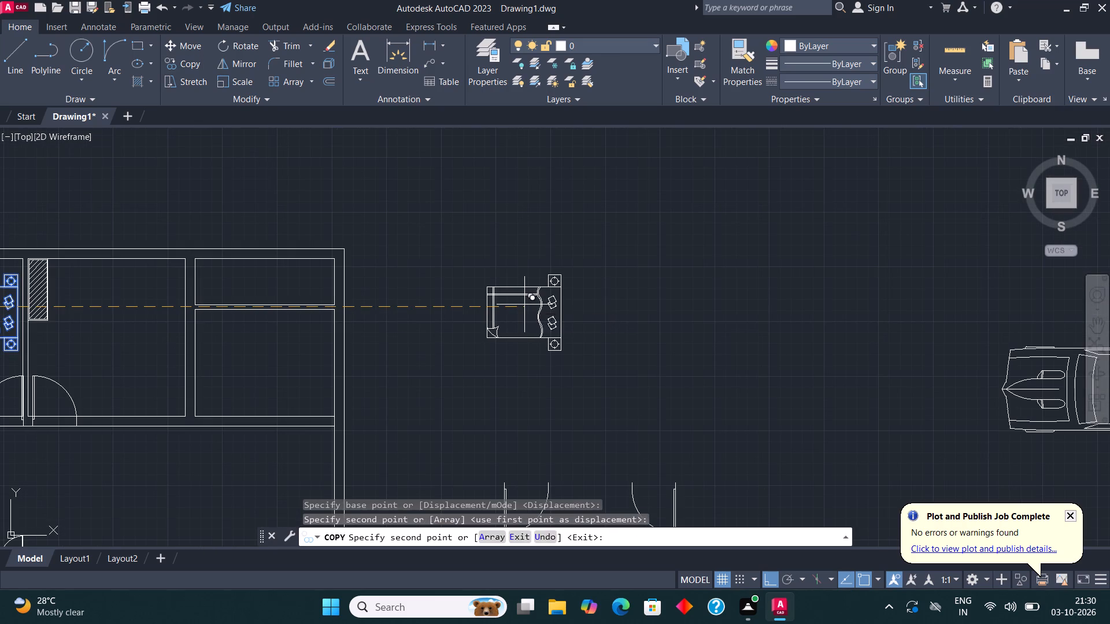
key("Escape")
Rotate the copied bed set outside the plan by 90° so its pillows and bedside tables face up.
left_click(582, 373)
left_click(440, 225)
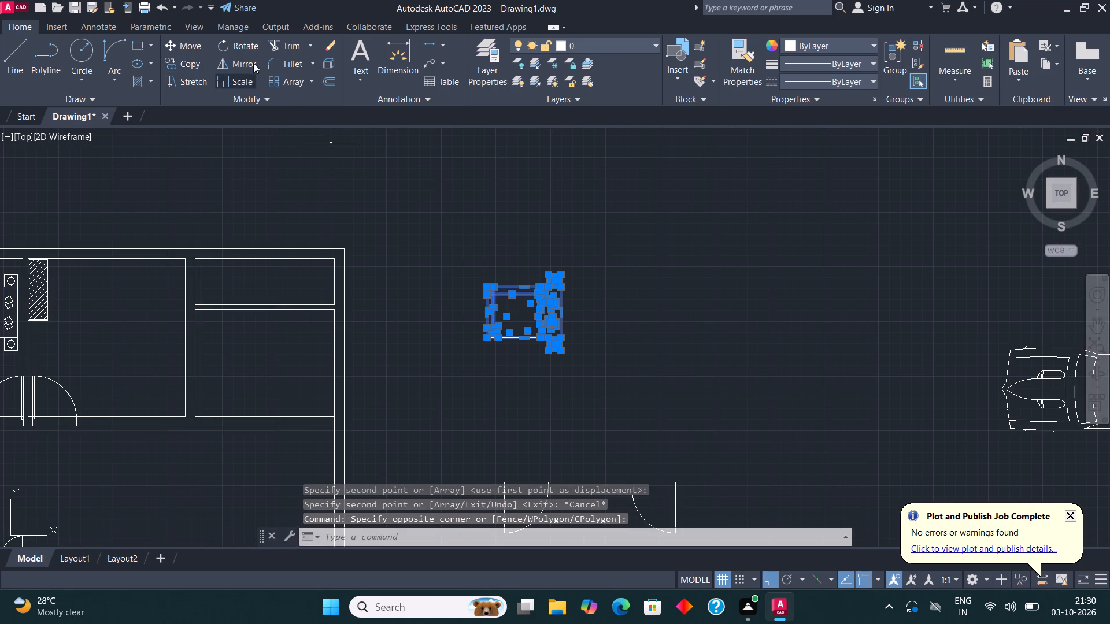
left_click(249, 47)
left_click(526, 255)
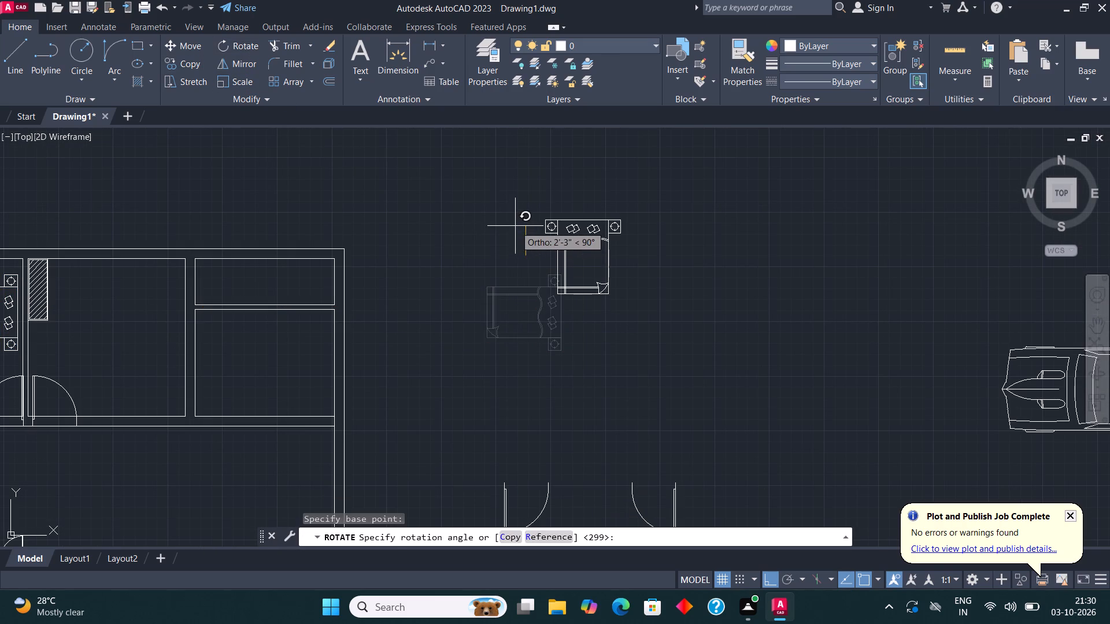
left_click(515, 226)
Copy the rotated bed set into the adjoining room, with its head just below the top wall, right of the wardrobe.
scroll(563, 328, "down", 1)
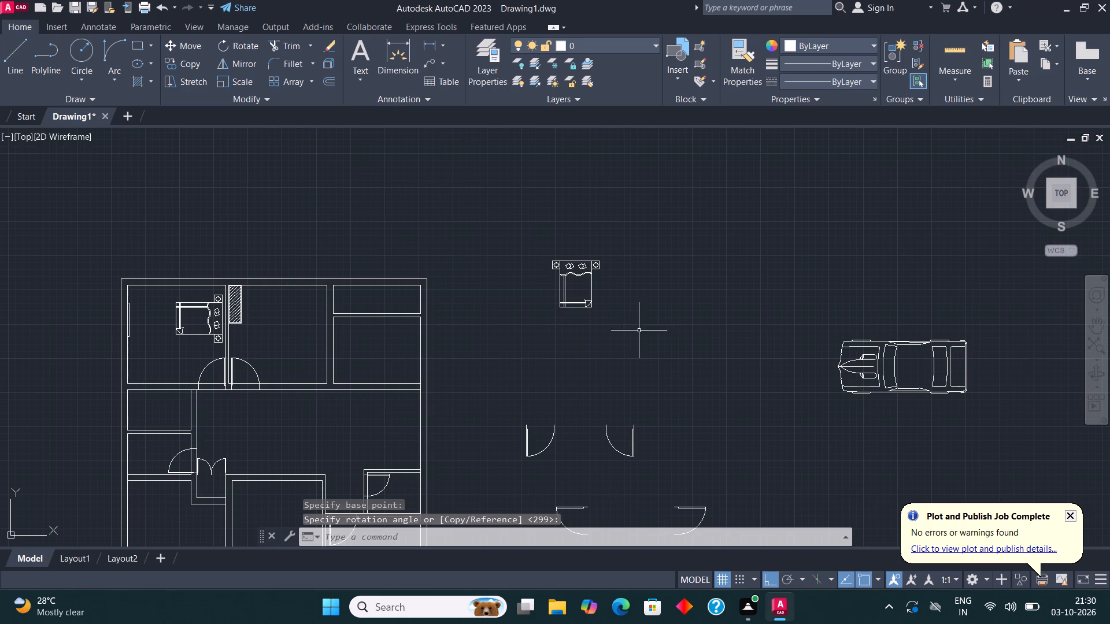
left_click(639, 330)
left_click(502, 204)
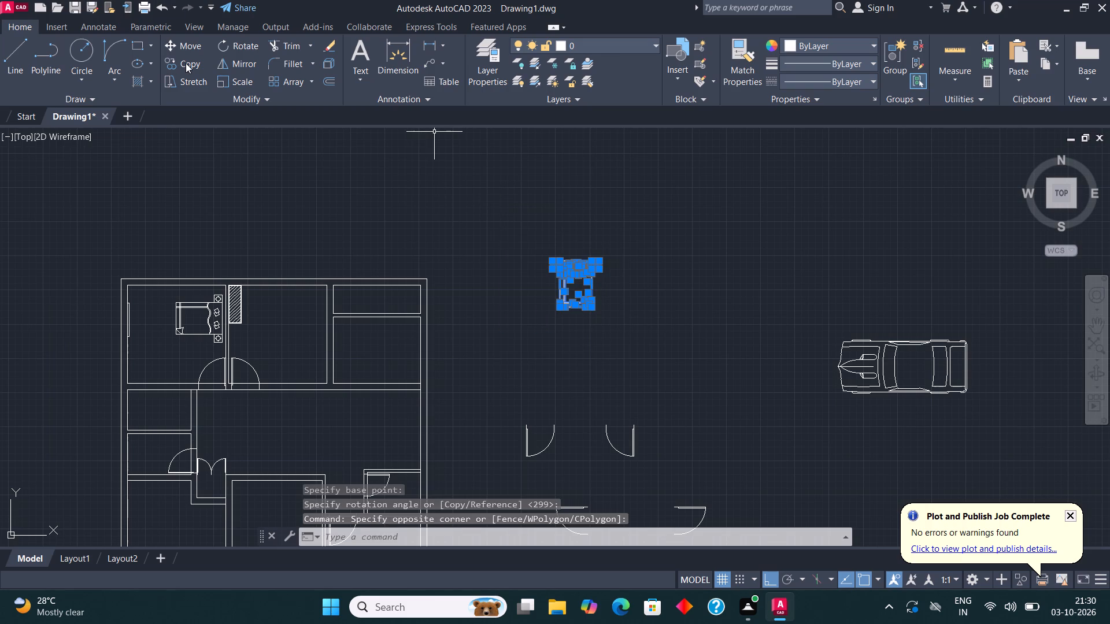
left_click(186, 62)
scroll(580, 229, "up", 2)
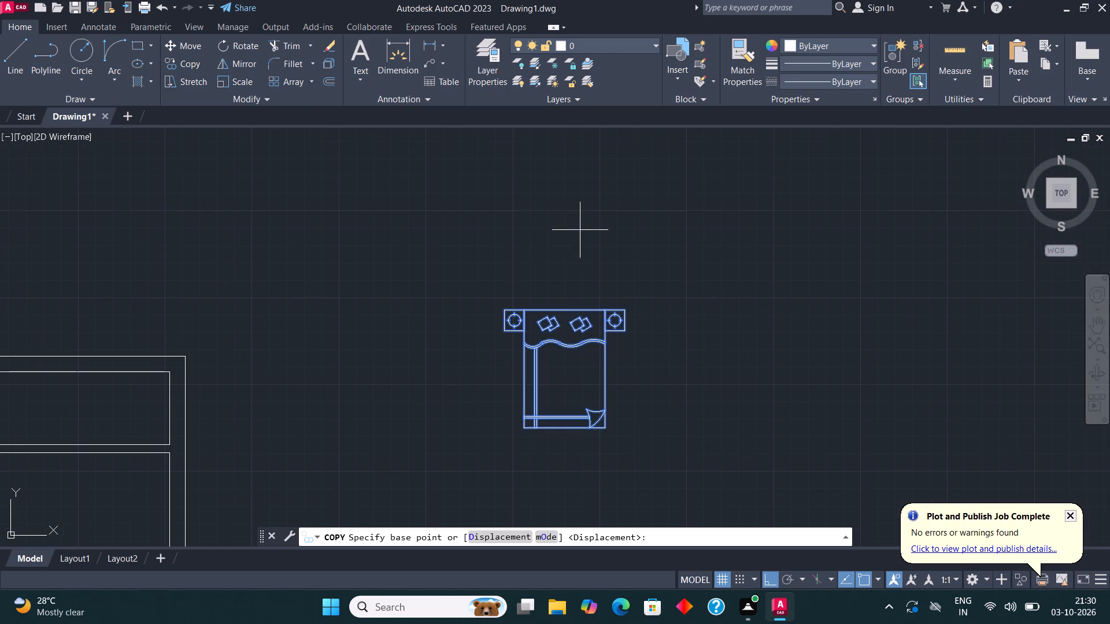
left_click(567, 304)
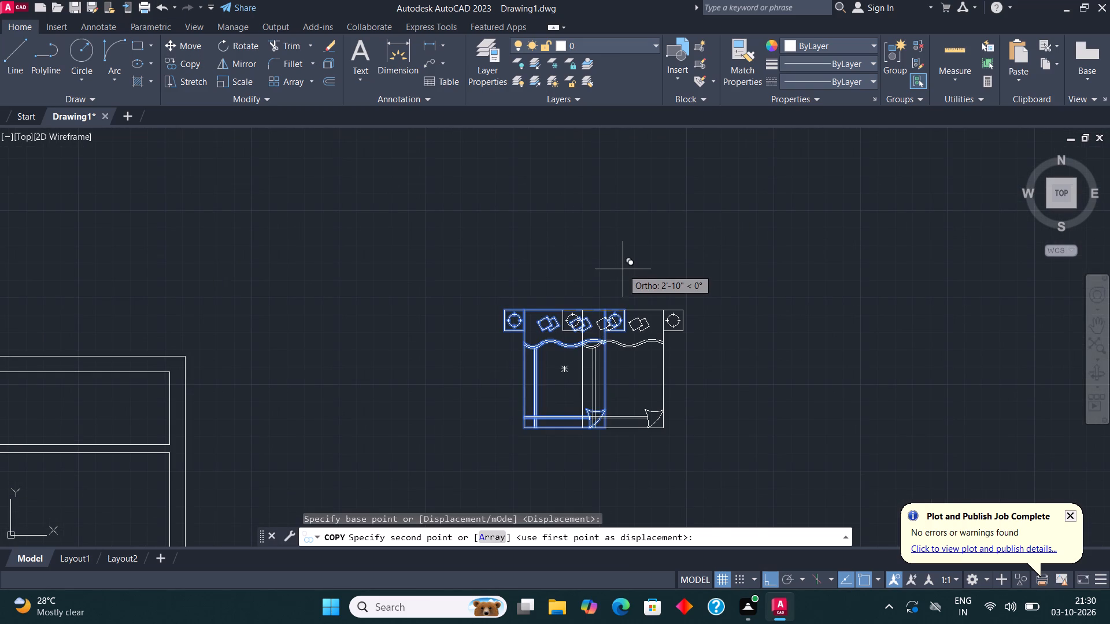
key("F8")
scroll(646, 277, "down", 3)
scroll(436, 292, "up", 2)
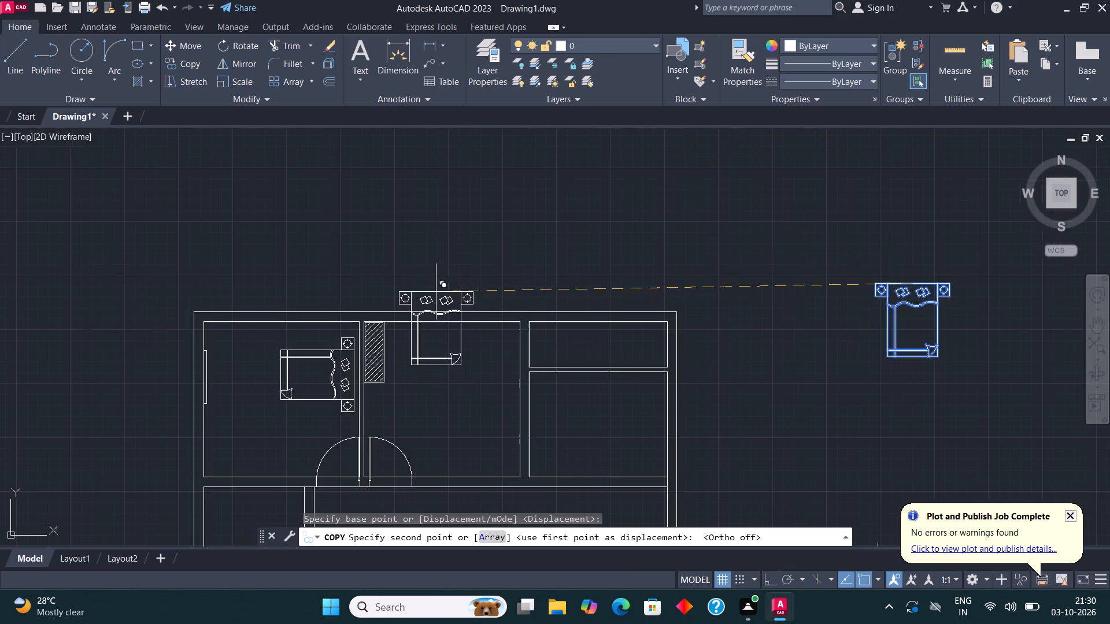
scroll(448, 324, "up", 3)
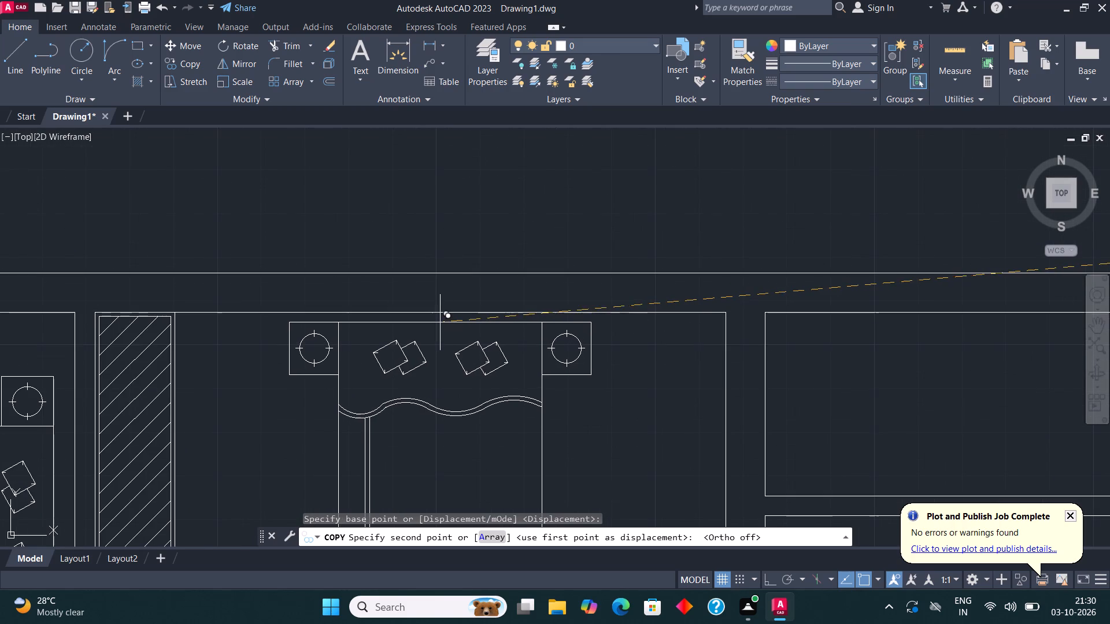
left_click(441, 322)
scroll(416, 332, "down", 3)
key("Escape")
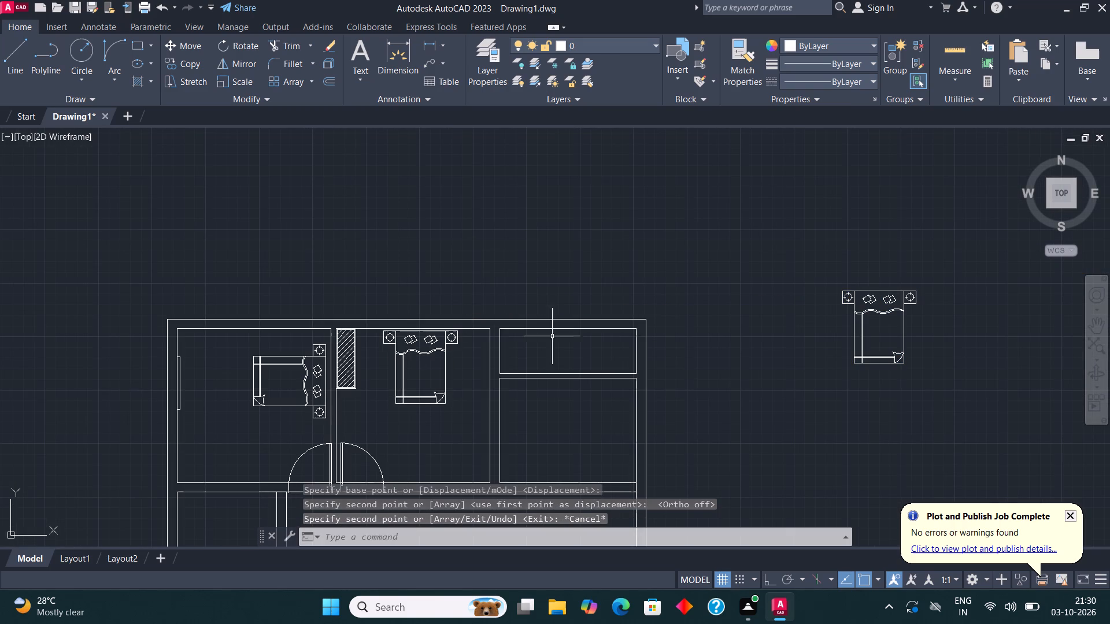
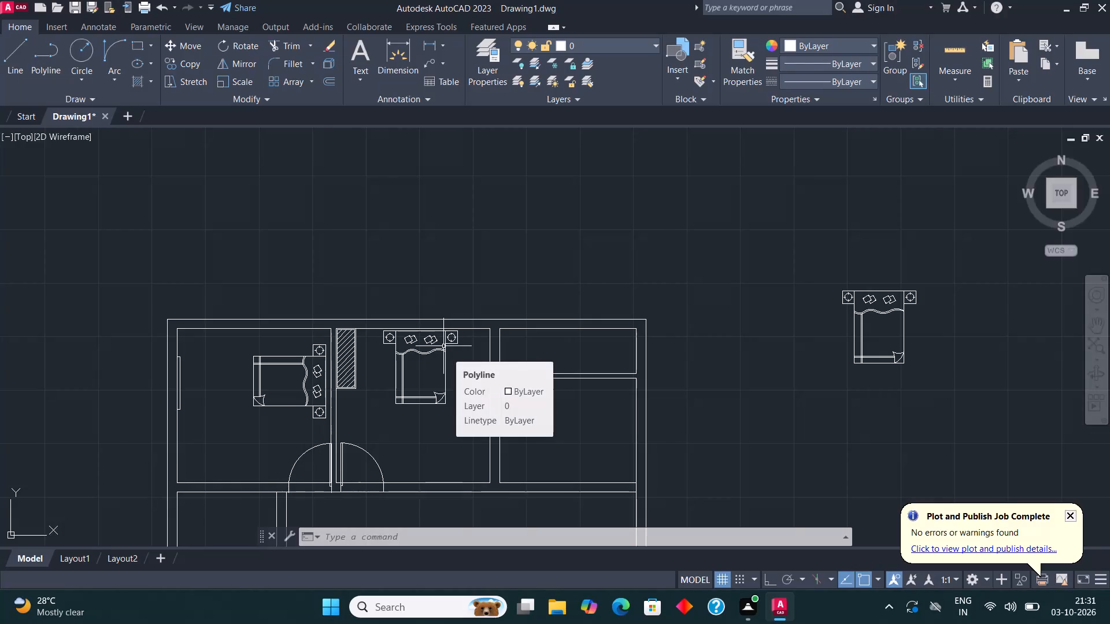
Draw a thin rectangle against the inner face of the second bedroom's bottom wall, opposite the foot of the bed.
left_click(139, 47)
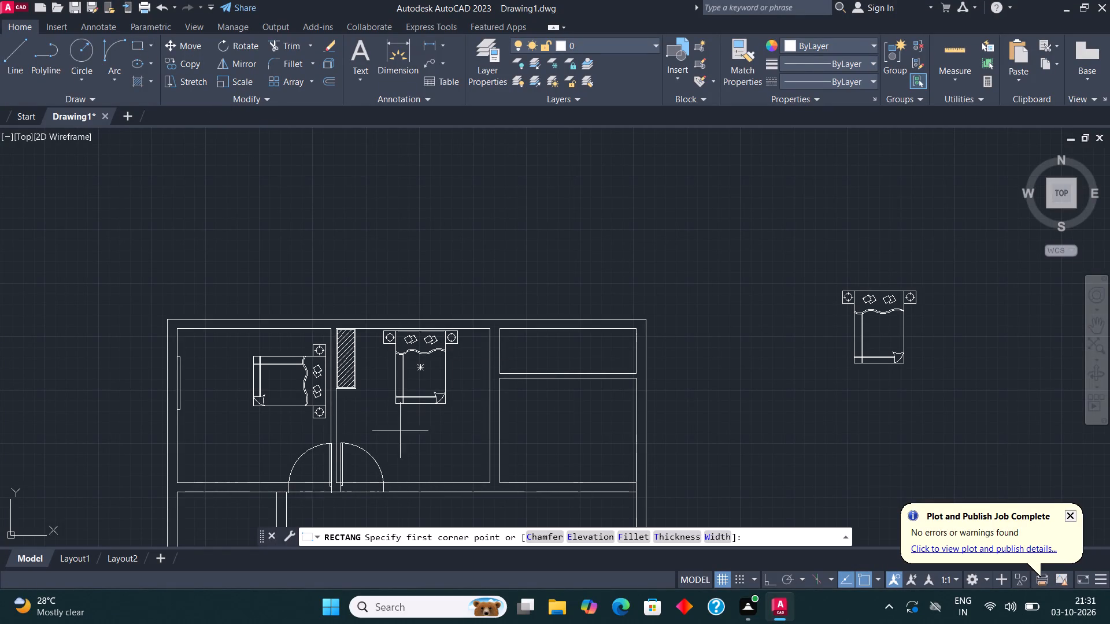
scroll(407, 474, "up", 2)
left_click(384, 497)
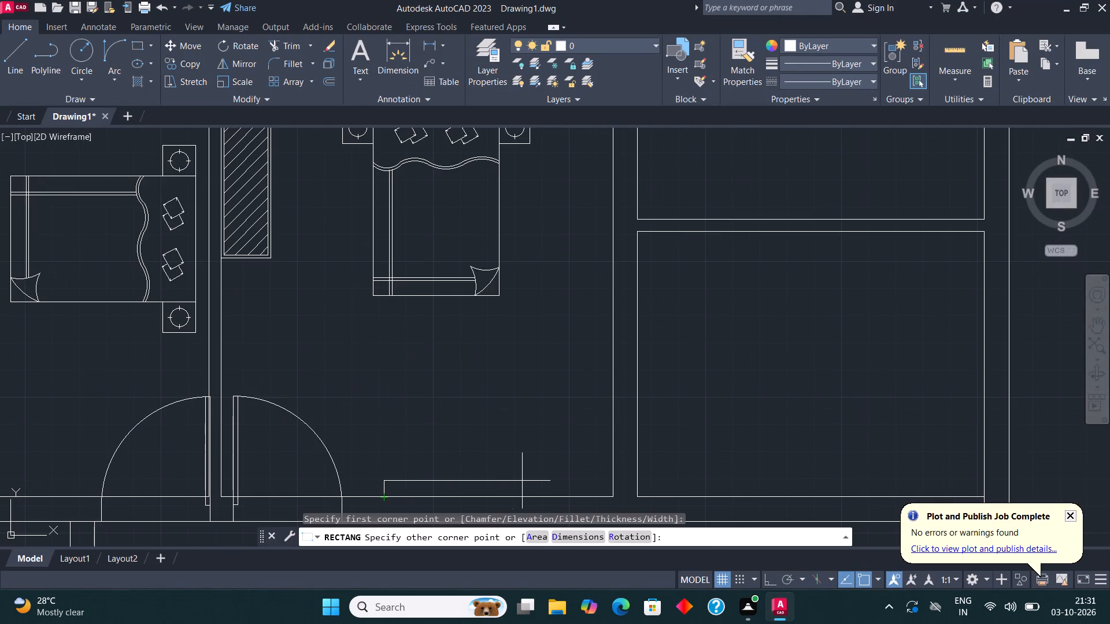
left_click(544, 484)
scroll(456, 373, "down", 2)
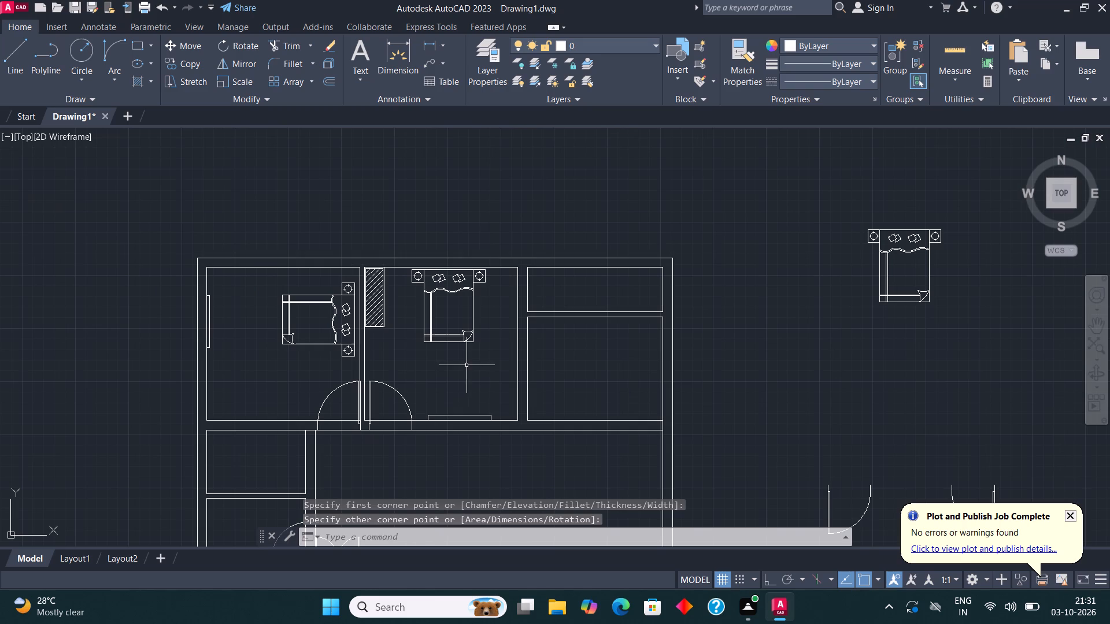
Stretch the inner long edge of the first bedroom's thin wall rectangle slightly toward the bed to thicken it.
middle_click(556, 361)
scroll(205, 309, "up", 3)
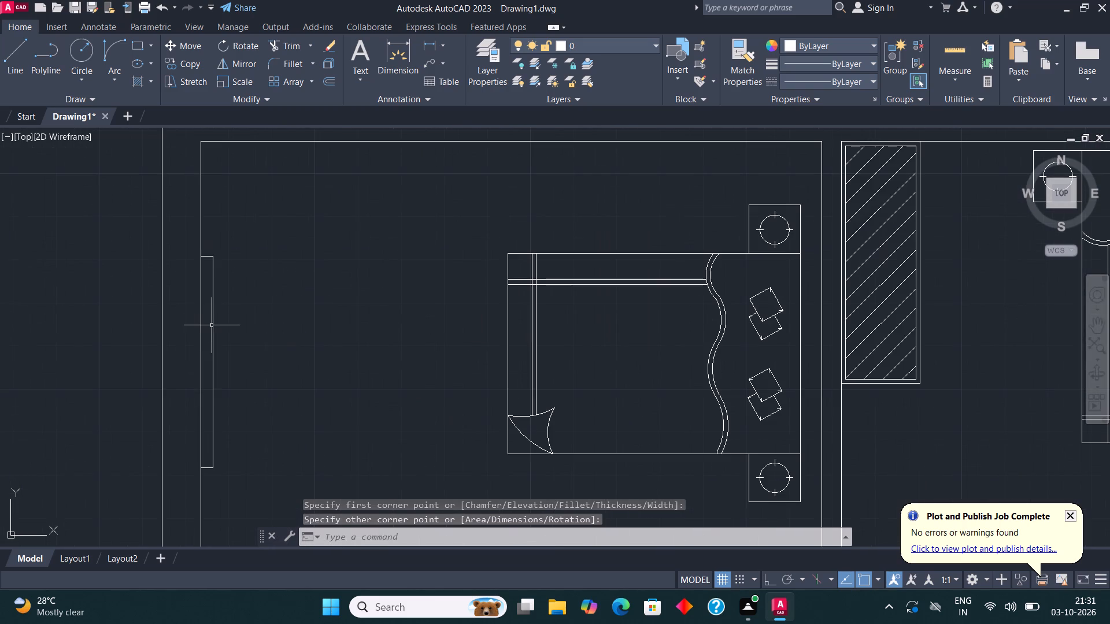
left_click(214, 328)
left_click(212, 362)
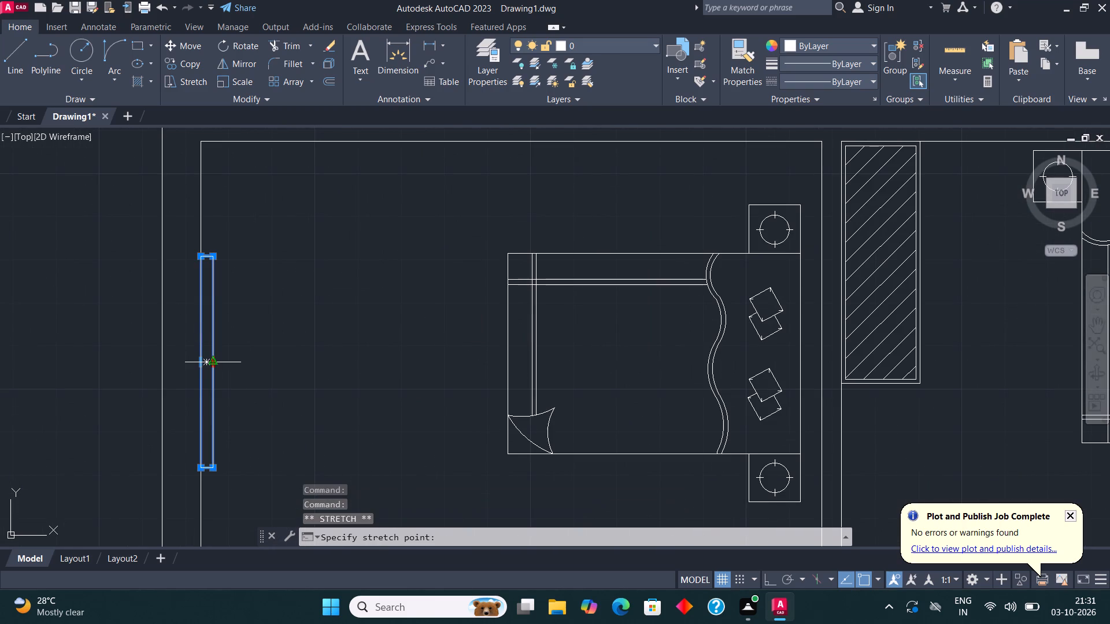
left_click(221, 359)
scroll(246, 349, "down", 2)
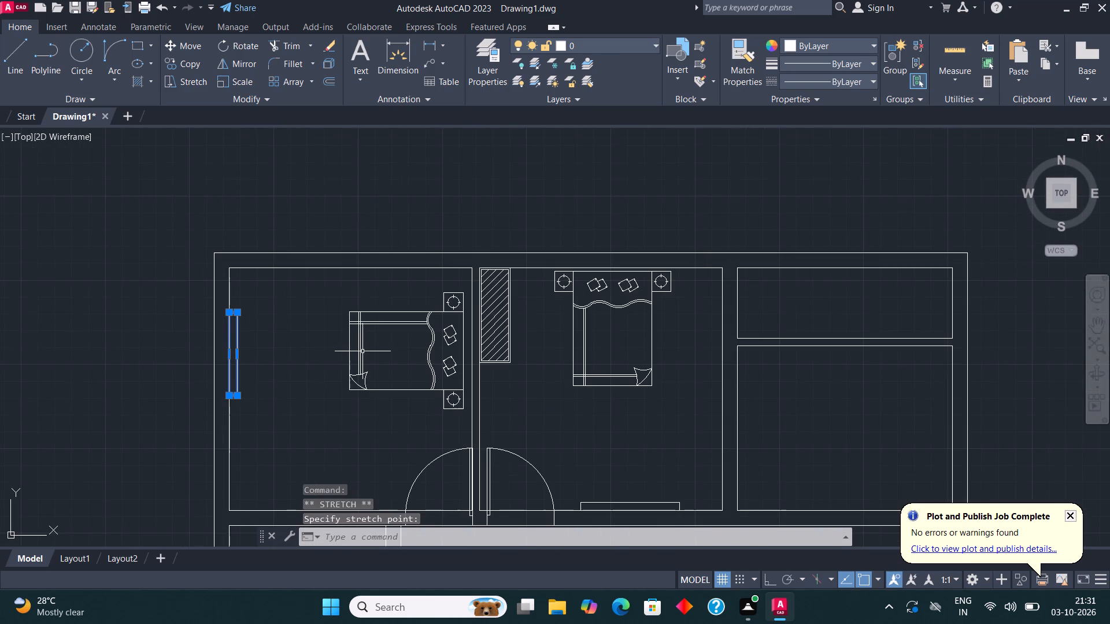
key("Escape")
Outline a block 2' wide and about 5' long with lines in the top-left corner of the larger right-hand room.
middle_click_drag(476, 327, 413, 288)
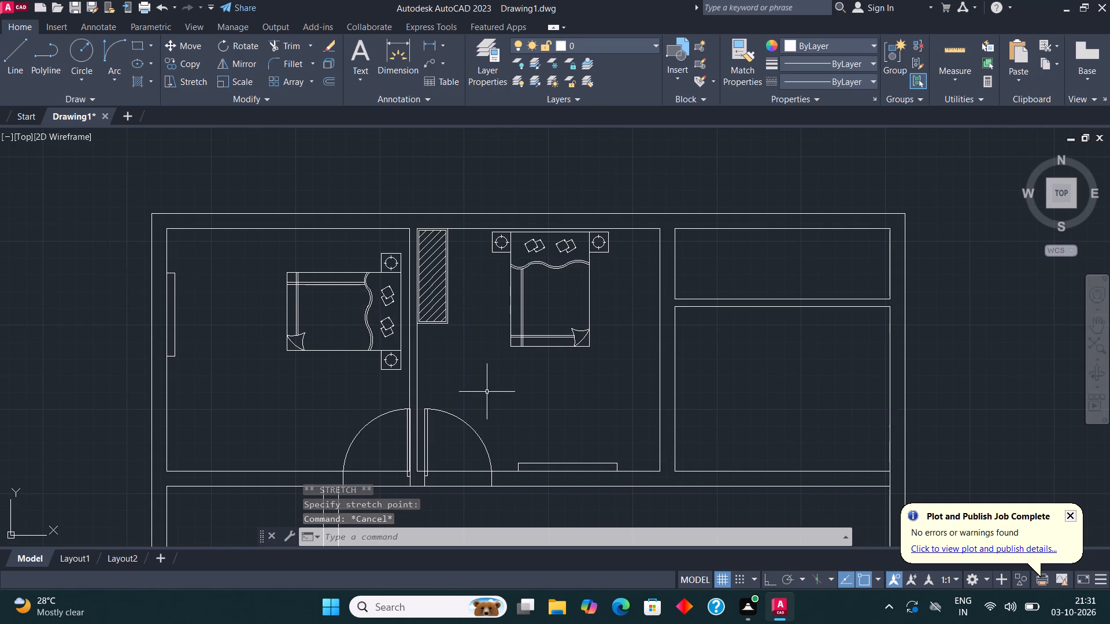
middle_click_drag(554, 369, 472, 392)
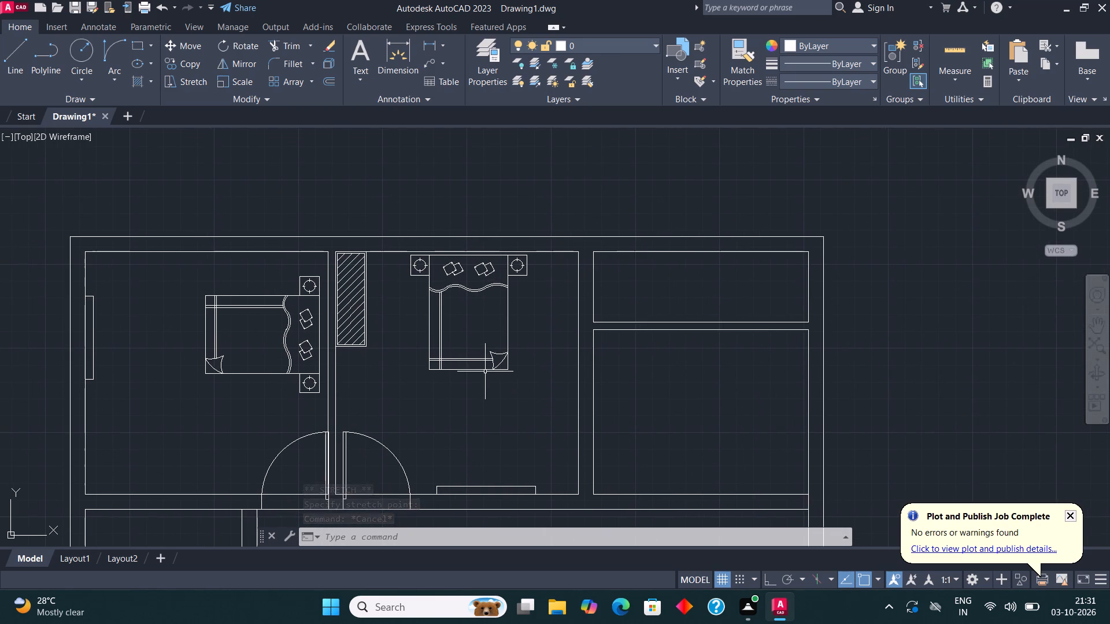
middle_click_drag(716, 377, 592, 309)
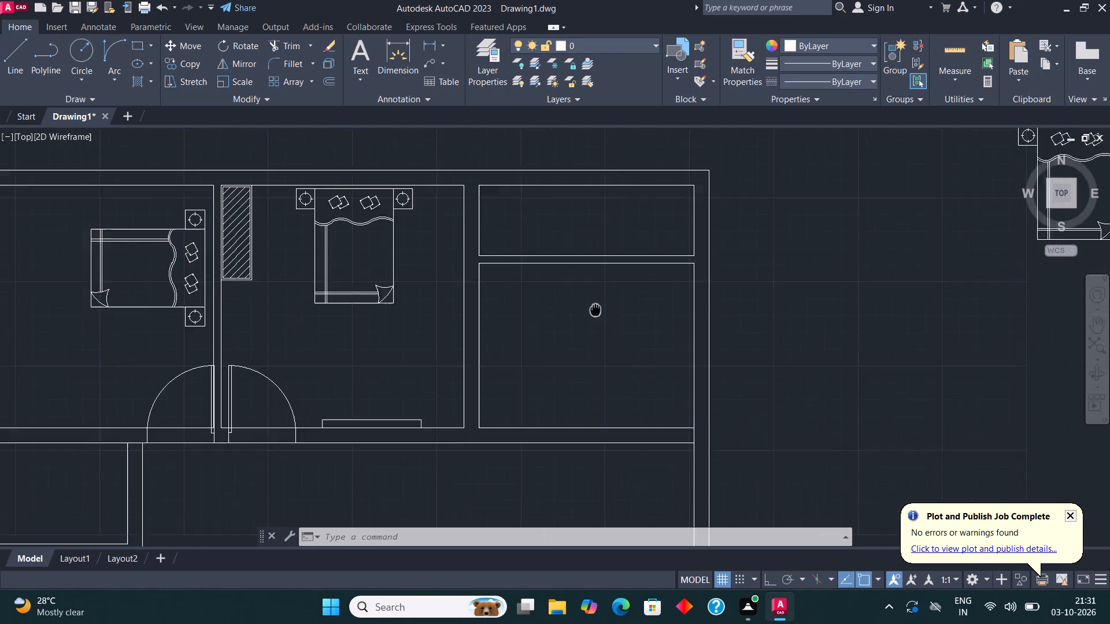
middle_click_drag(592, 309, 542, 323)
scroll(543, 290, "up", 1)
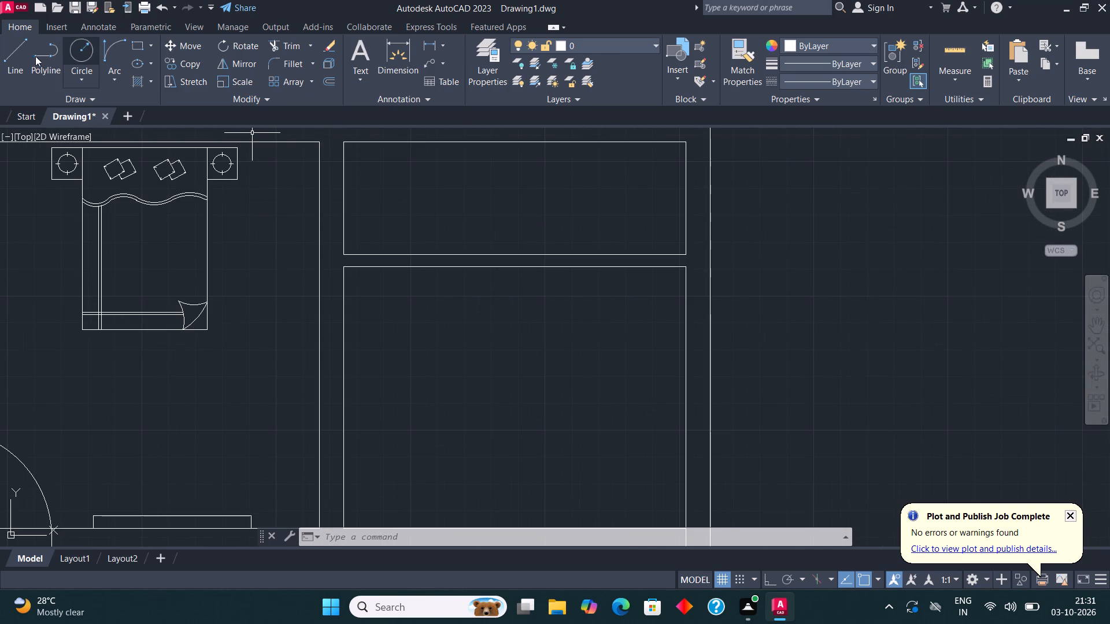
left_click(17, 50)
scroll(382, 207, "up", 1)
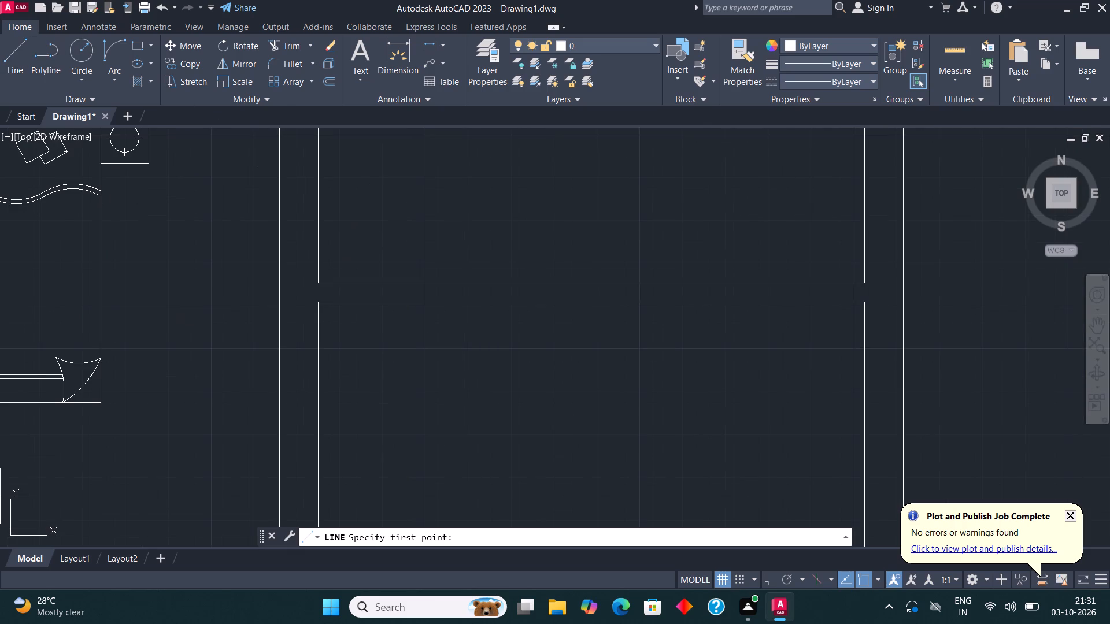
left_click(316, 300)
key("F8")
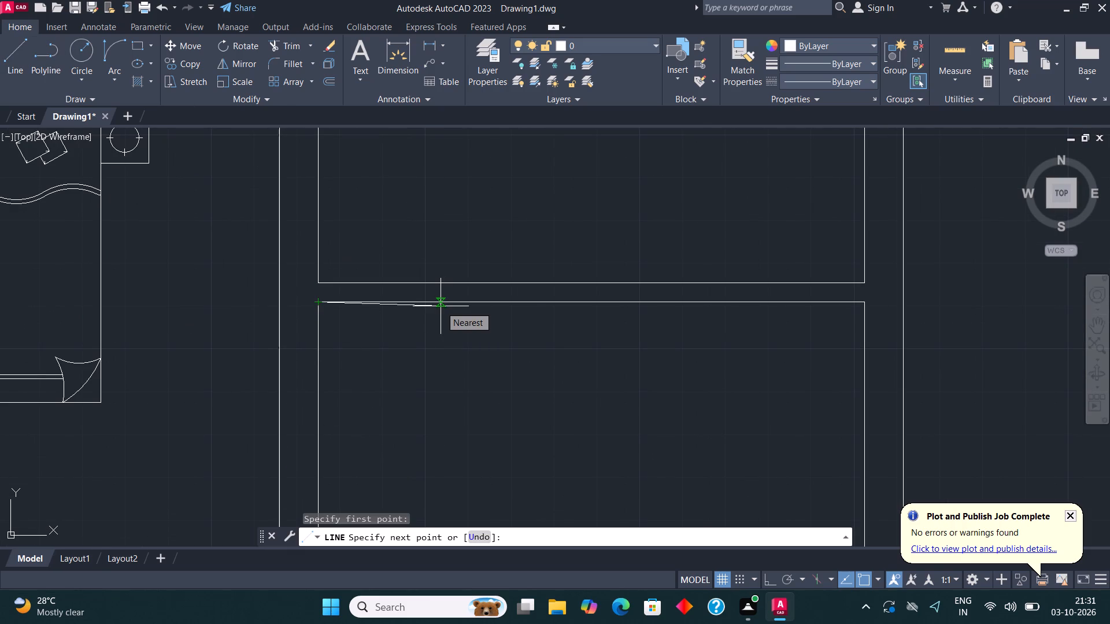
type("2'")
key("Return")
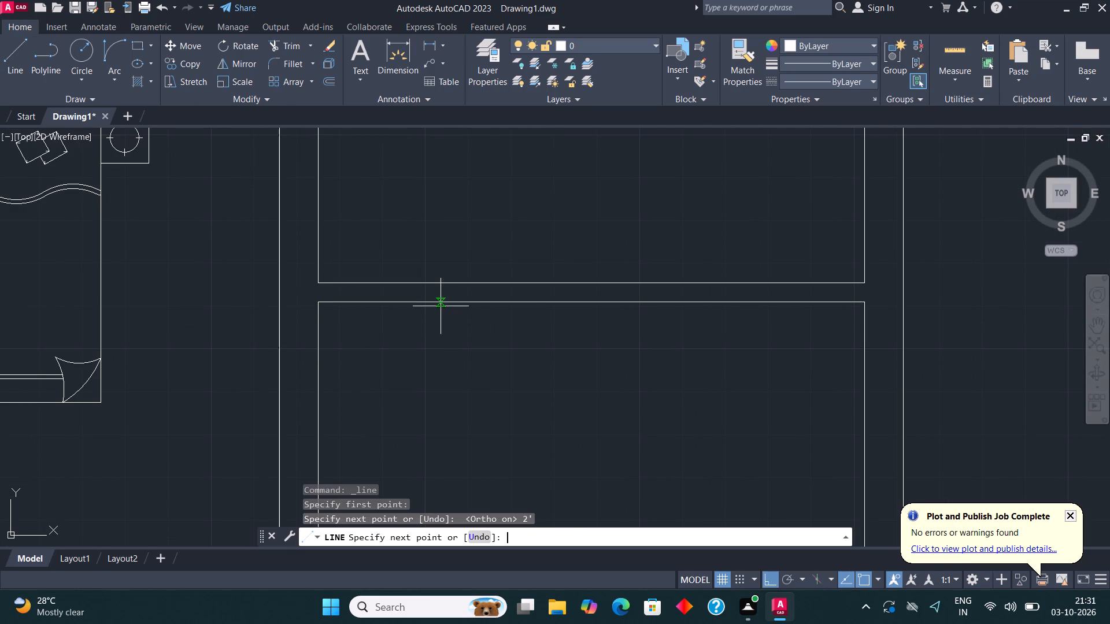
scroll(441, 306, "down", 2)
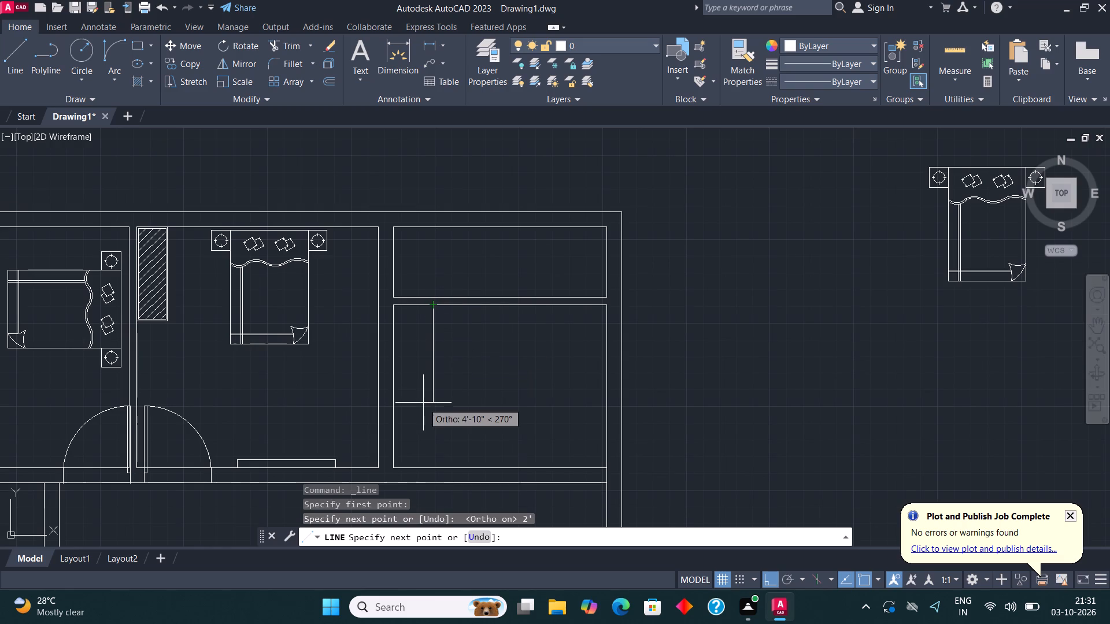
scroll(420, 411, "up", 1)
left_click(420, 406)
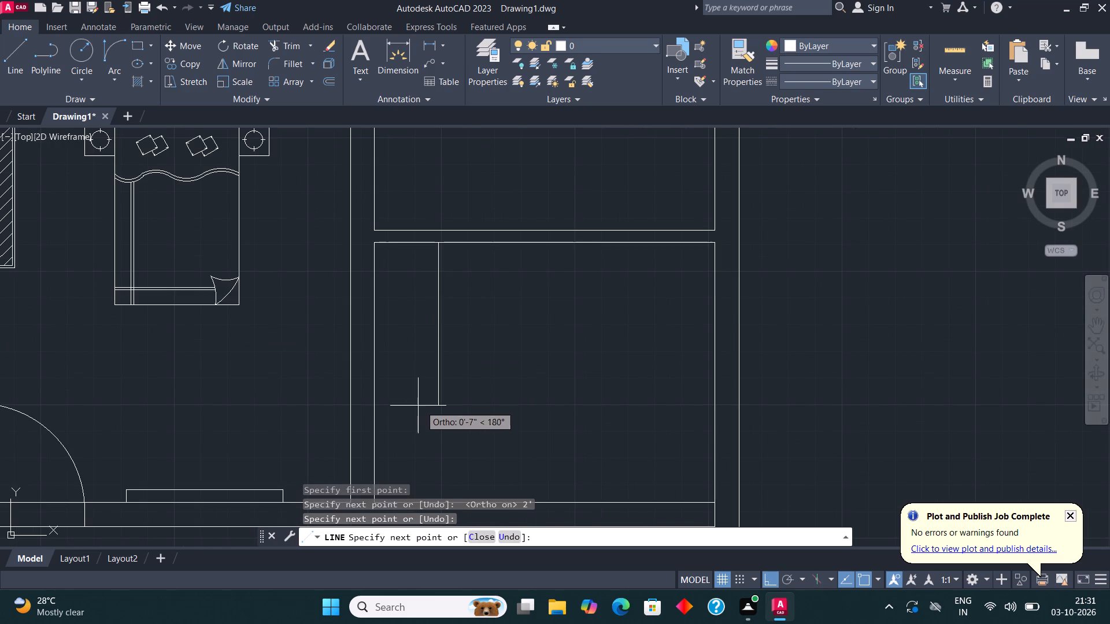
left_click(369, 411)
key("Escape")
scroll(532, 295, "down", 1)
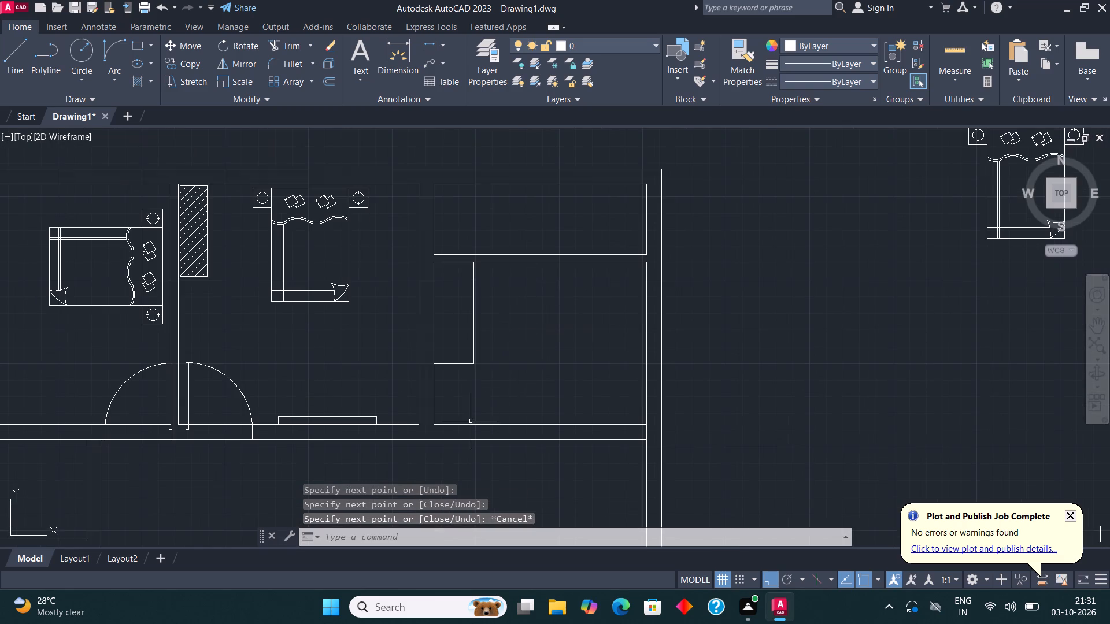
Draw two vertical jamb lines across the right-hand room's bottom wall to mark a door opening.
scroll(465, 424, "up", 1)
middle_click_drag(478, 378, 457, 391)
scroll(454, 456, "up", 1)
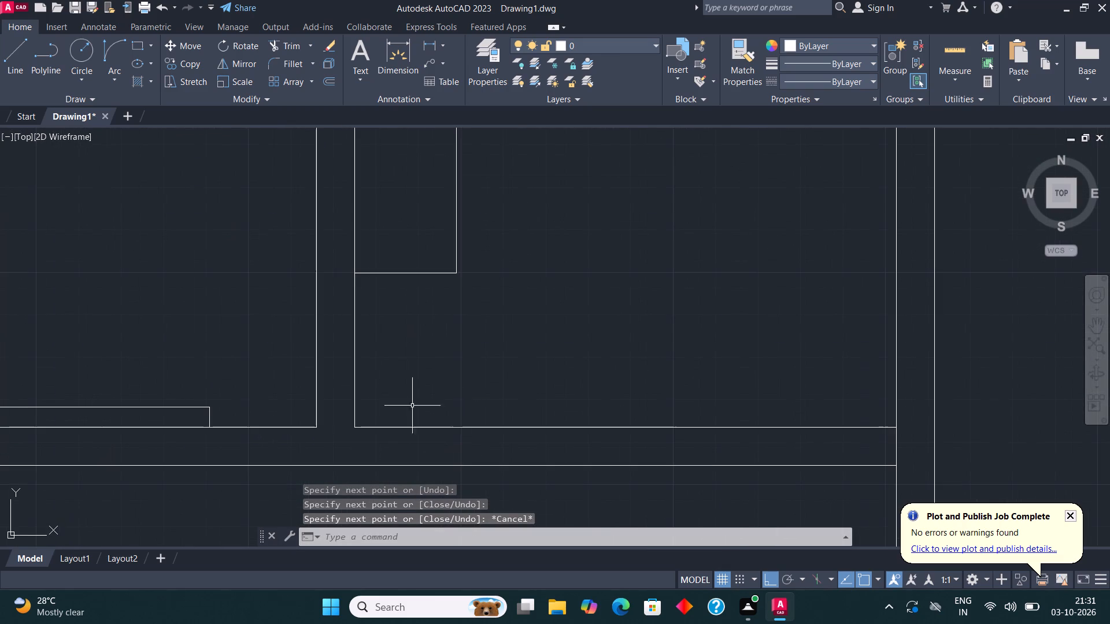
left_click(7, 50)
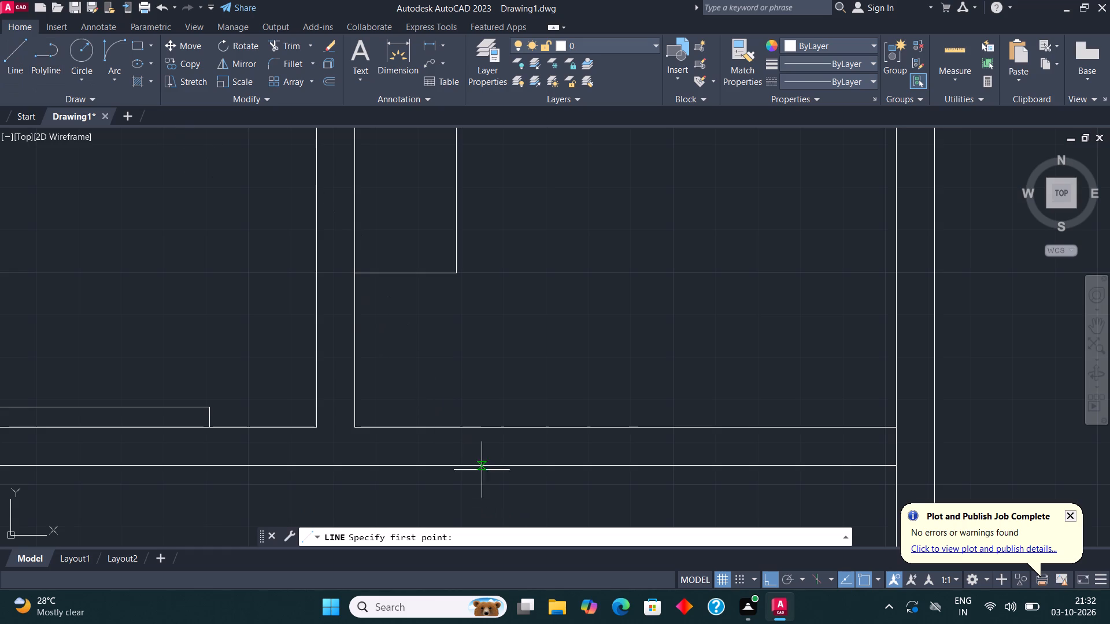
left_click(475, 469)
left_click(477, 432)
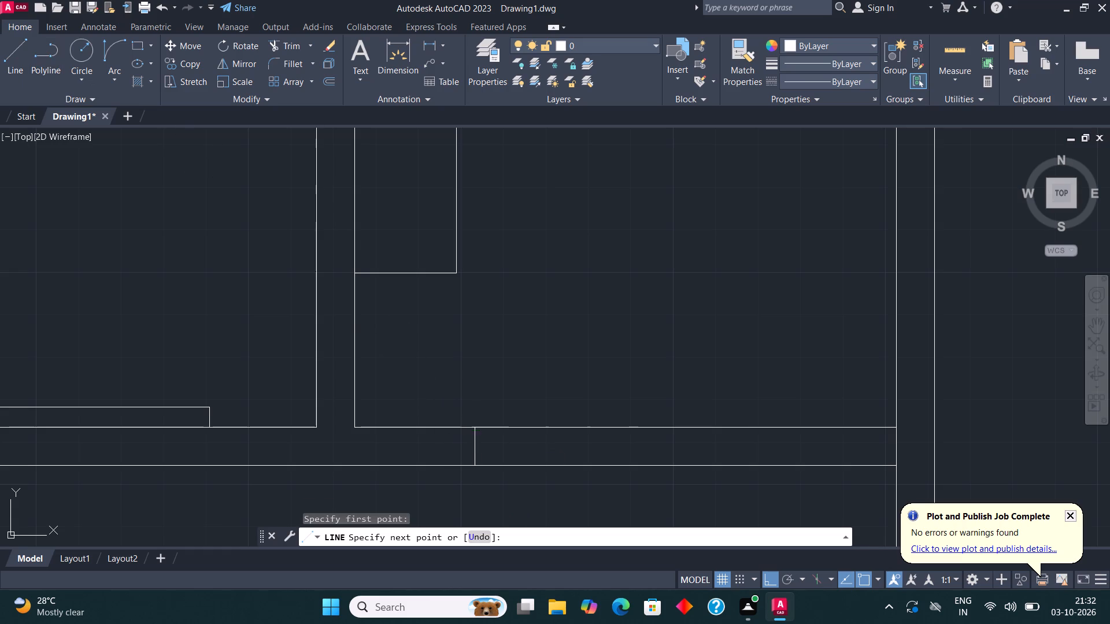
key("Escape")
left_click(16, 54)
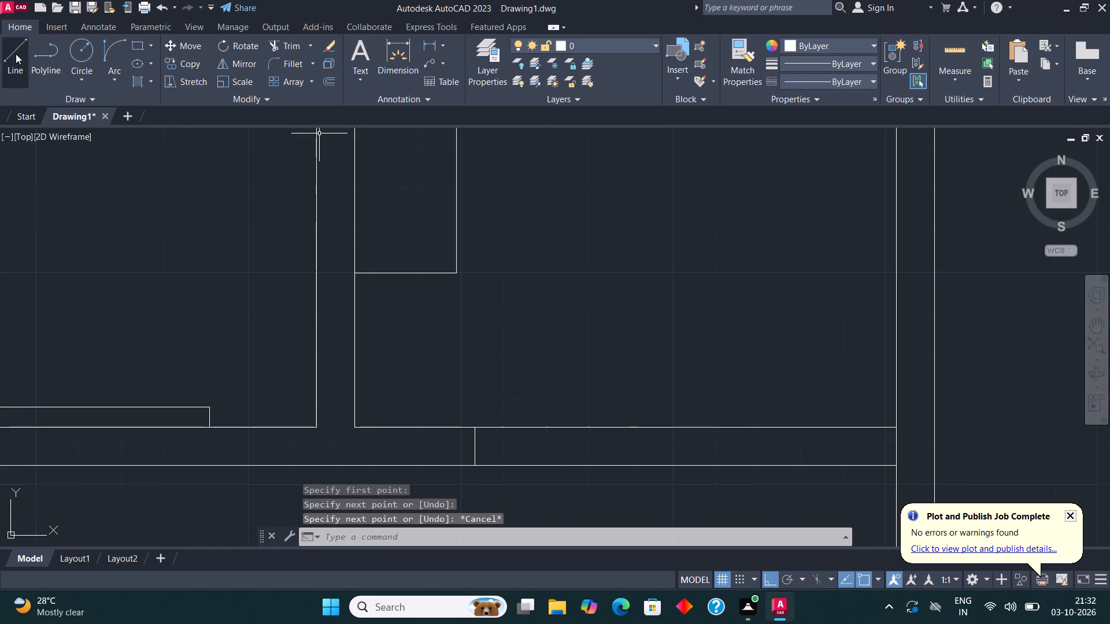
scroll(631, 421, "down", 2)
scroll(642, 427, "up", 2)
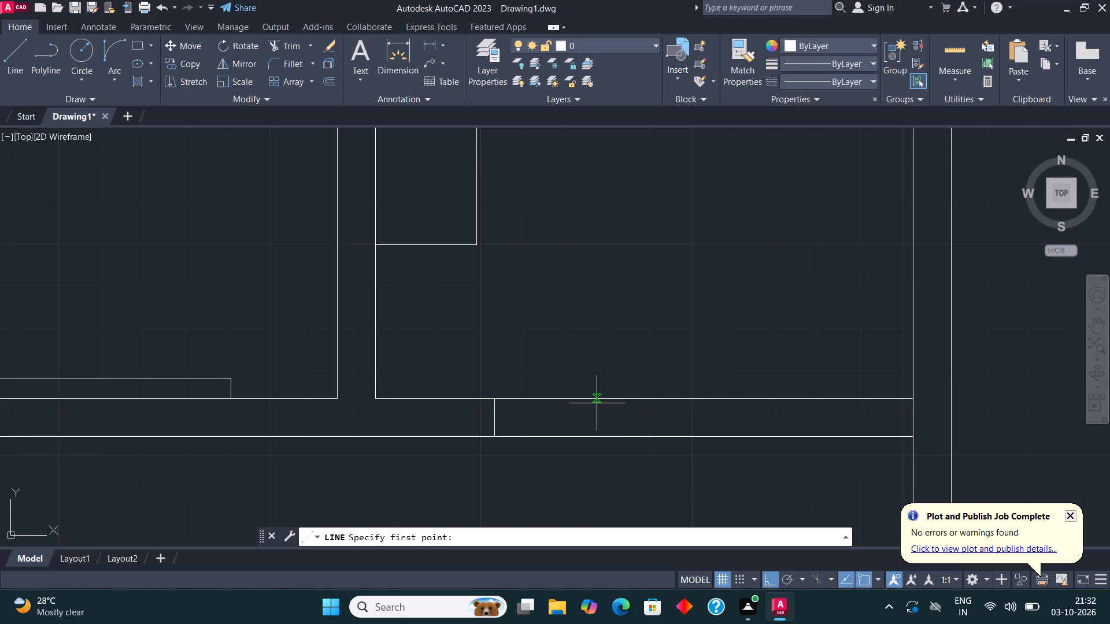
left_click(645, 400)
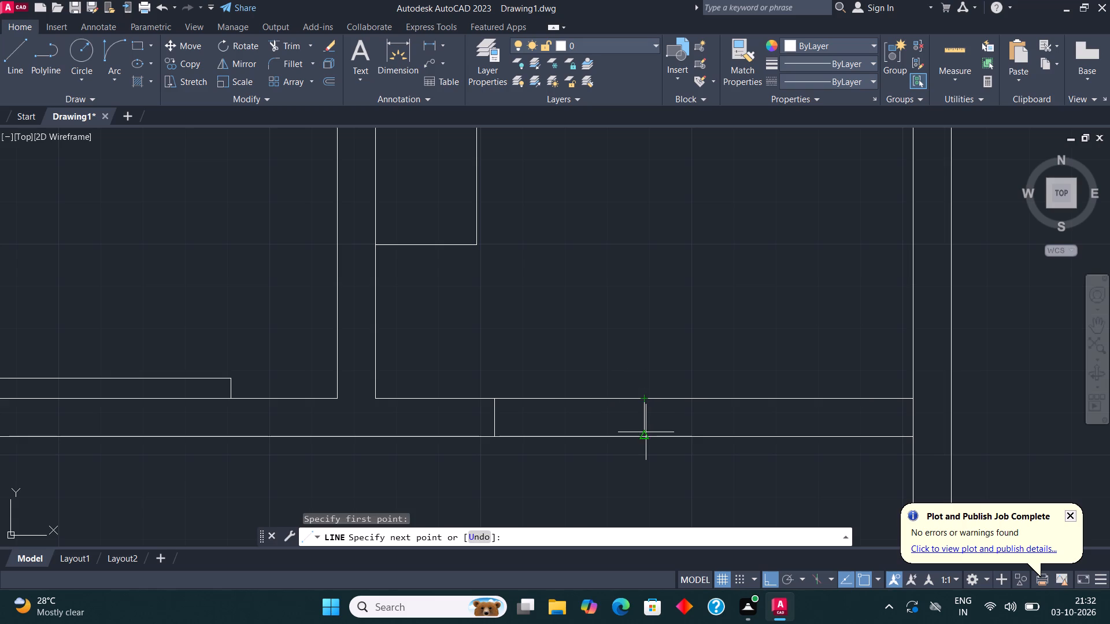
left_click(646, 432)
Trim both wall lines between the two jamb lines to open the doorway.
left_click(297, 49)
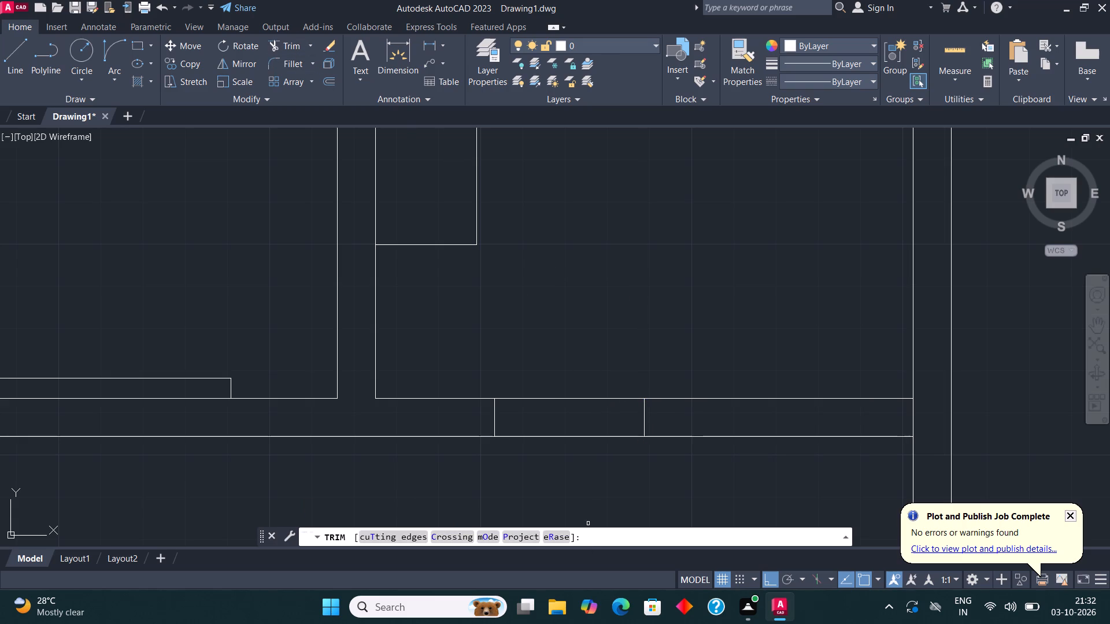
left_click(587, 494)
left_click(584, 358)
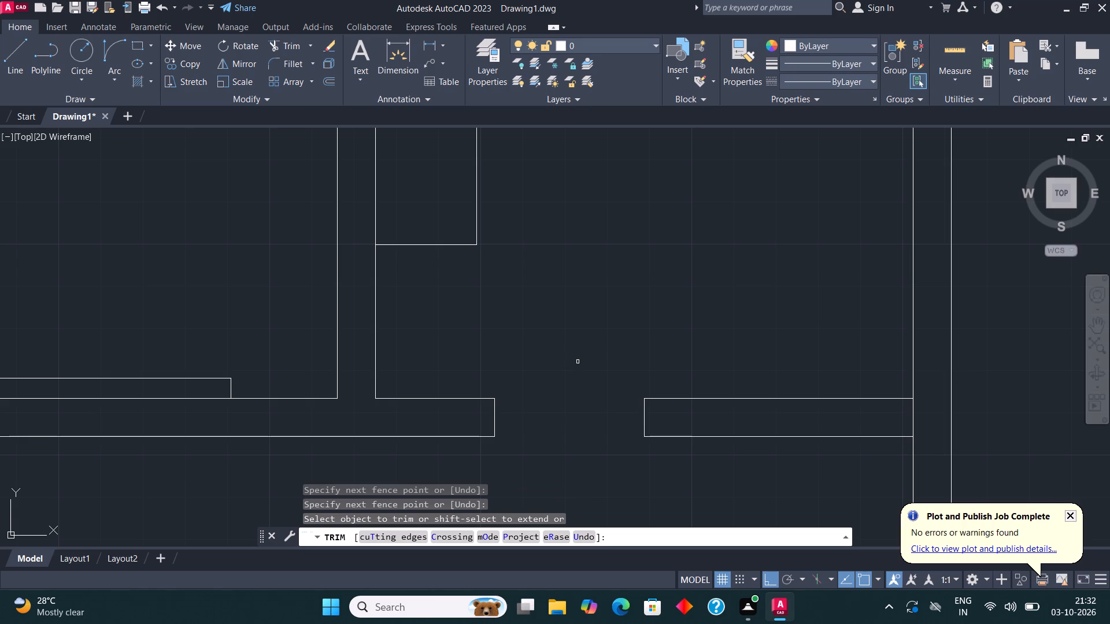
key("Escape")
Draw a short line across the bottom wall, continuing down from the right-hand room's bottom-left inner corner.
middle_click_drag(669, 357, 558, 351)
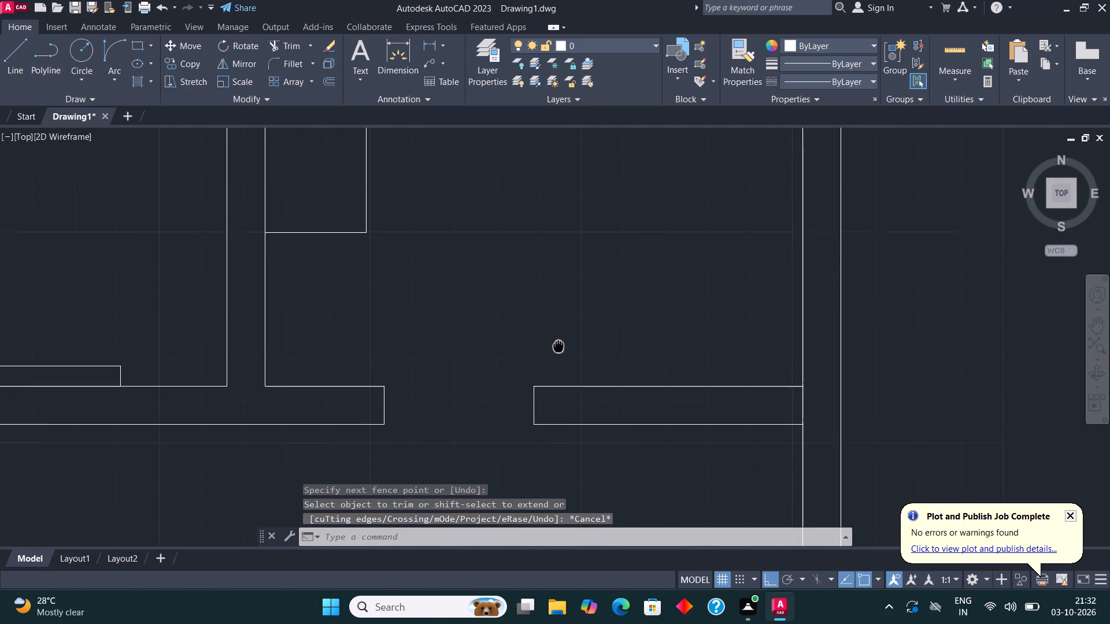
middle_click_drag(558, 351, 558, 358)
left_click(9, 56)
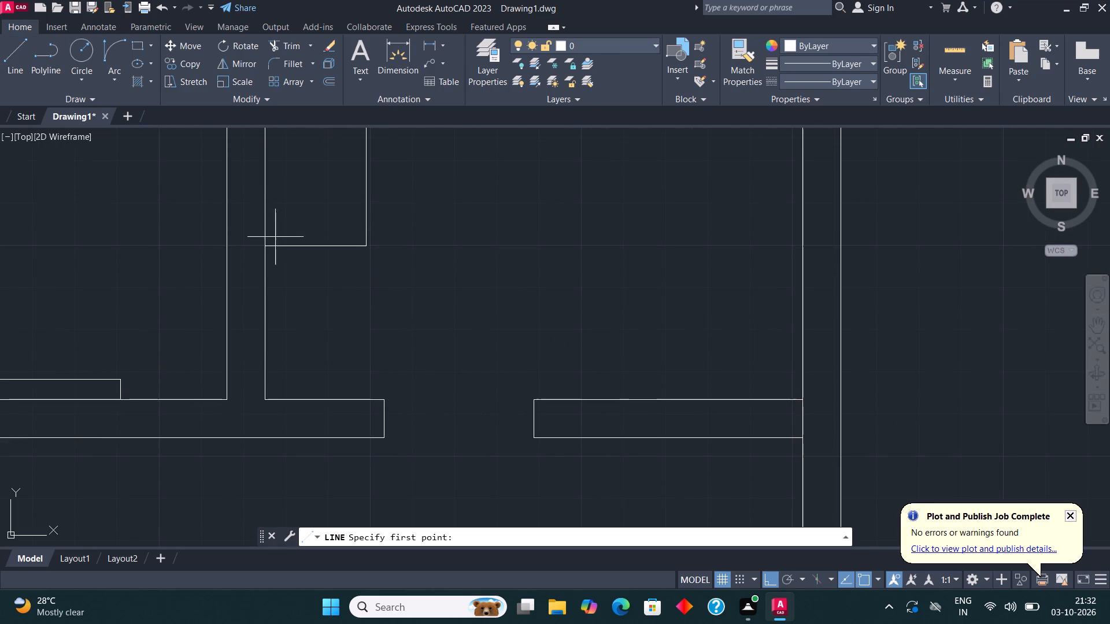
left_click(262, 398)
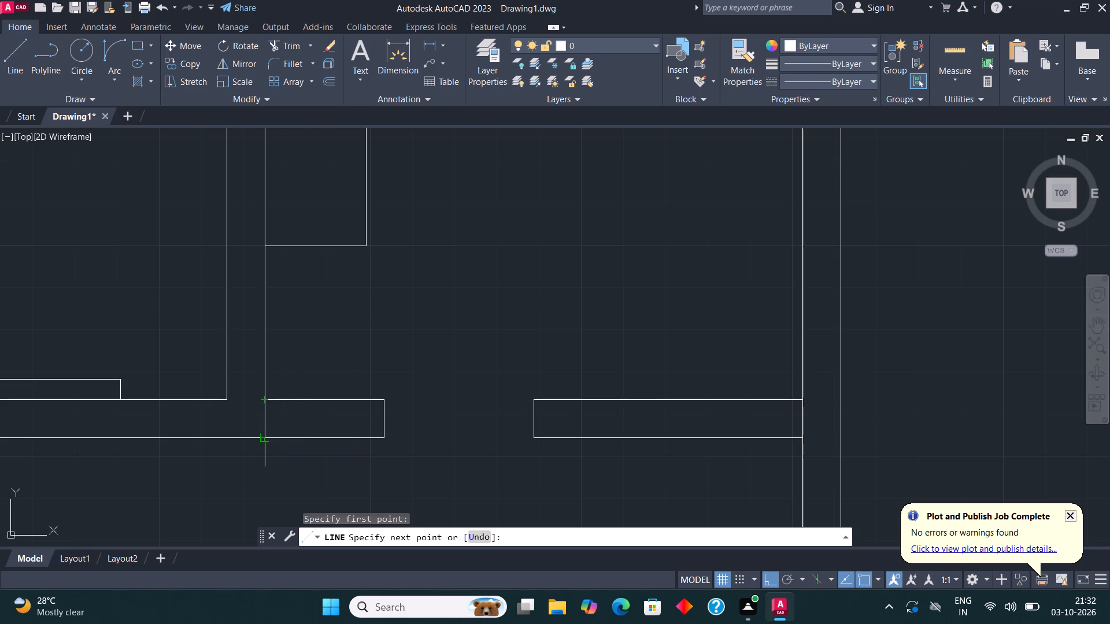
left_click(264, 435)
key("Escape")
Draw a rectangle against the right-hand room's left wall, between the 2' wide block and the bottom wall.
scroll(684, 329, "down", 1)
middle_click_drag(684, 328, 669, 357)
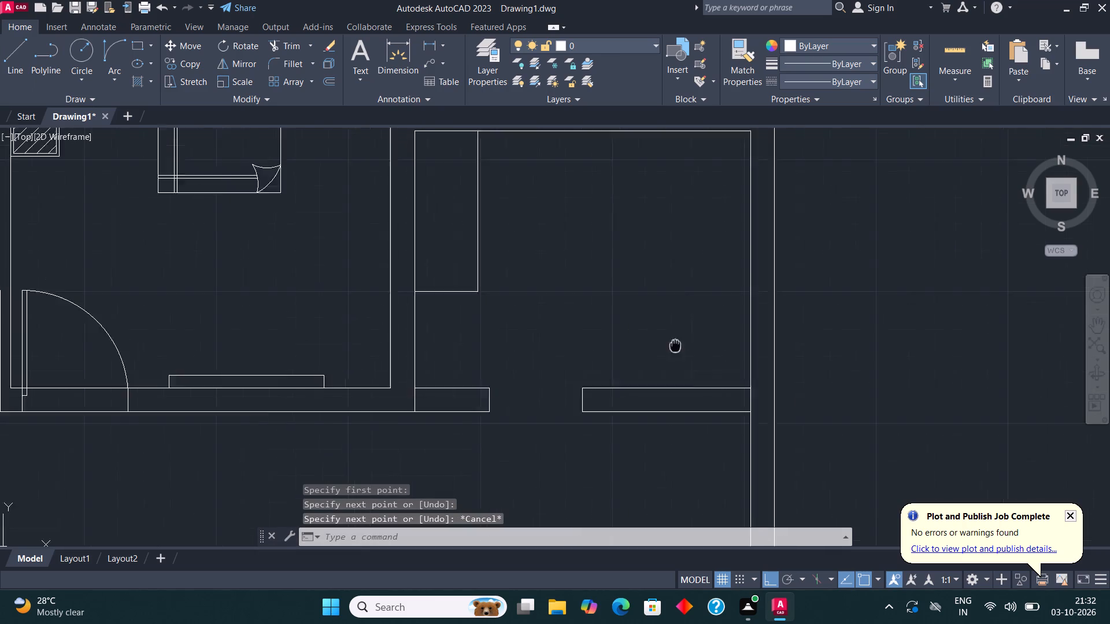
middle_click_drag(669, 357, 641, 411)
scroll(640, 398, "down", 1)
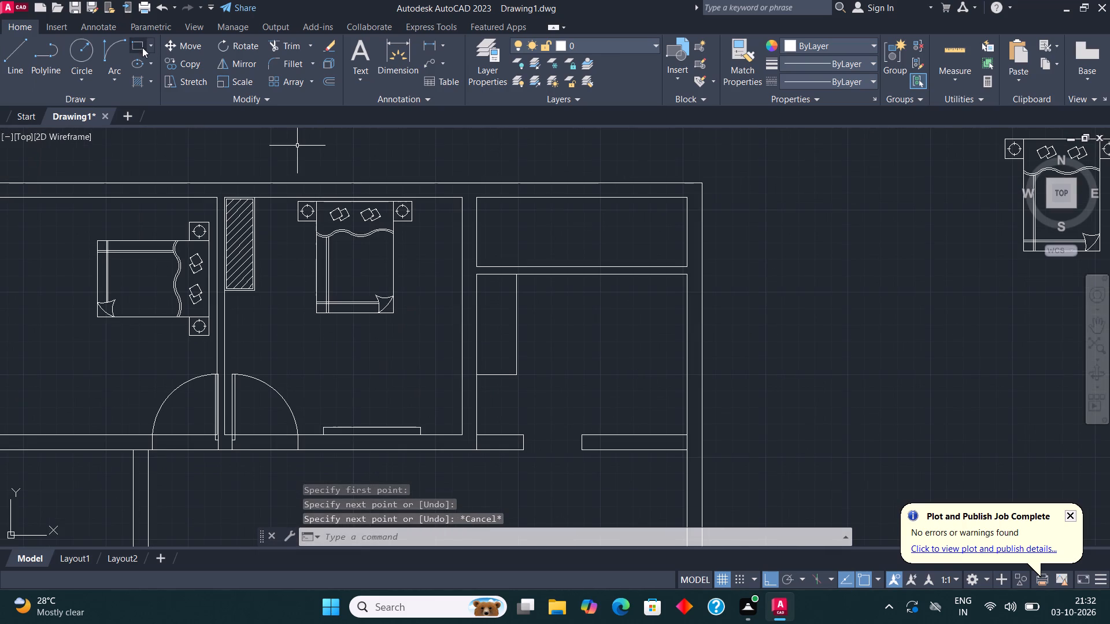
left_click(141, 46)
scroll(452, 371, "up", 2)
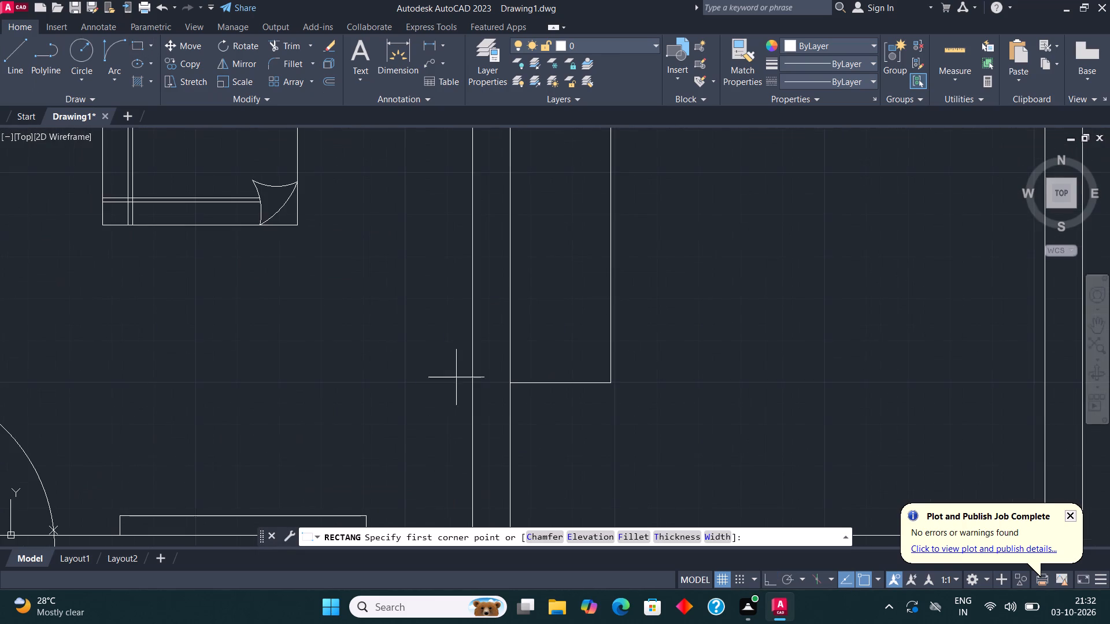
scroll(547, 325, "down", 2)
scroll(556, 400, "up", 2)
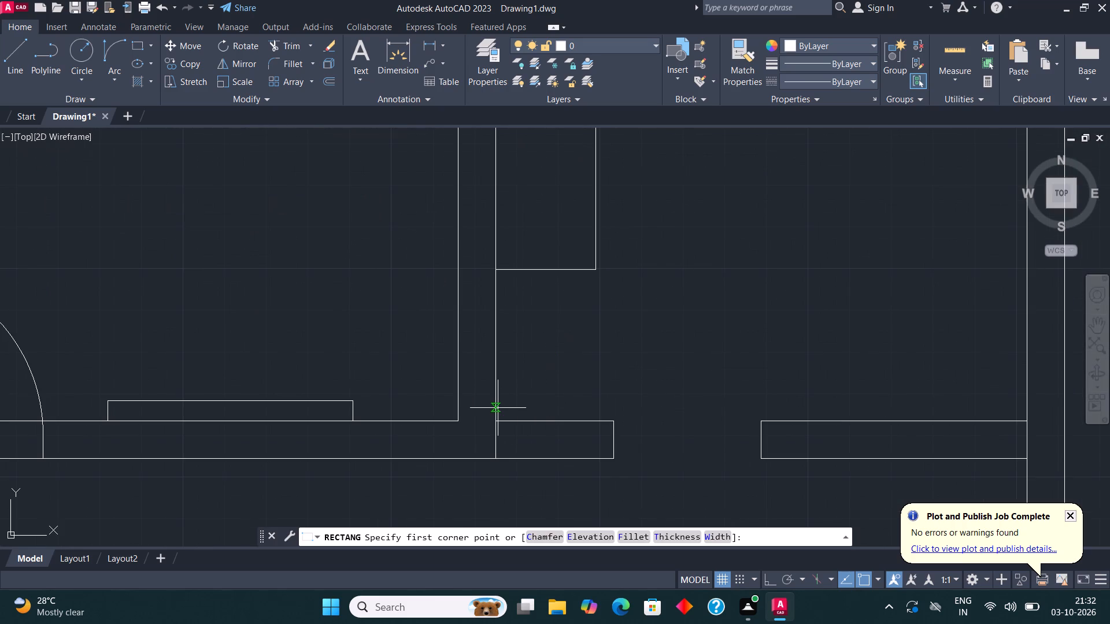
left_click(498, 408)
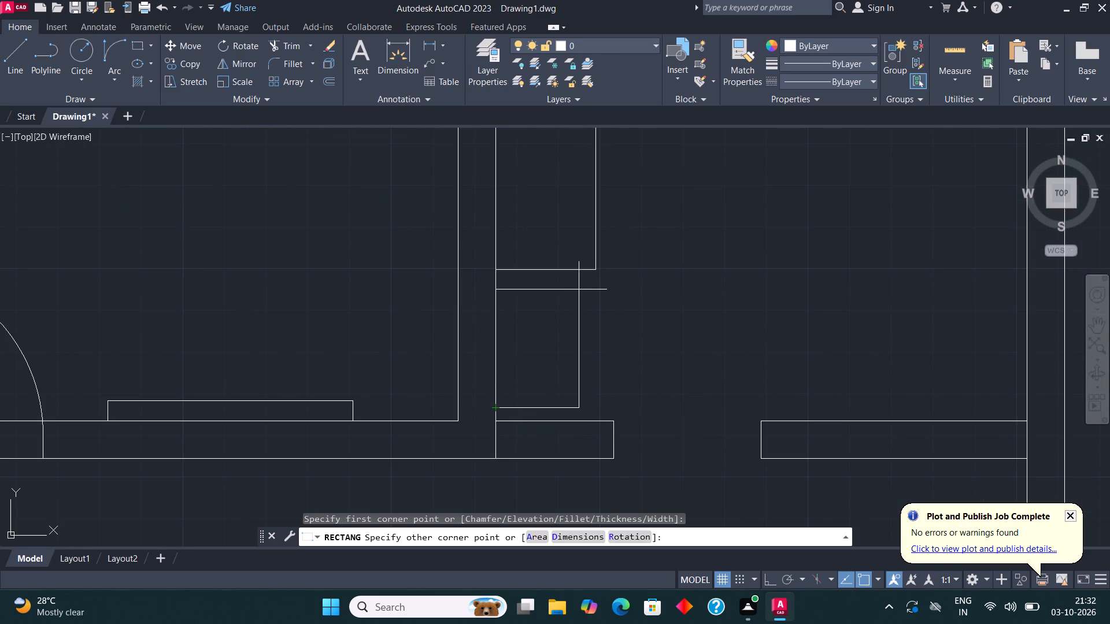
left_click(579, 288)
middle_click_drag(626, 287, 427, 359)
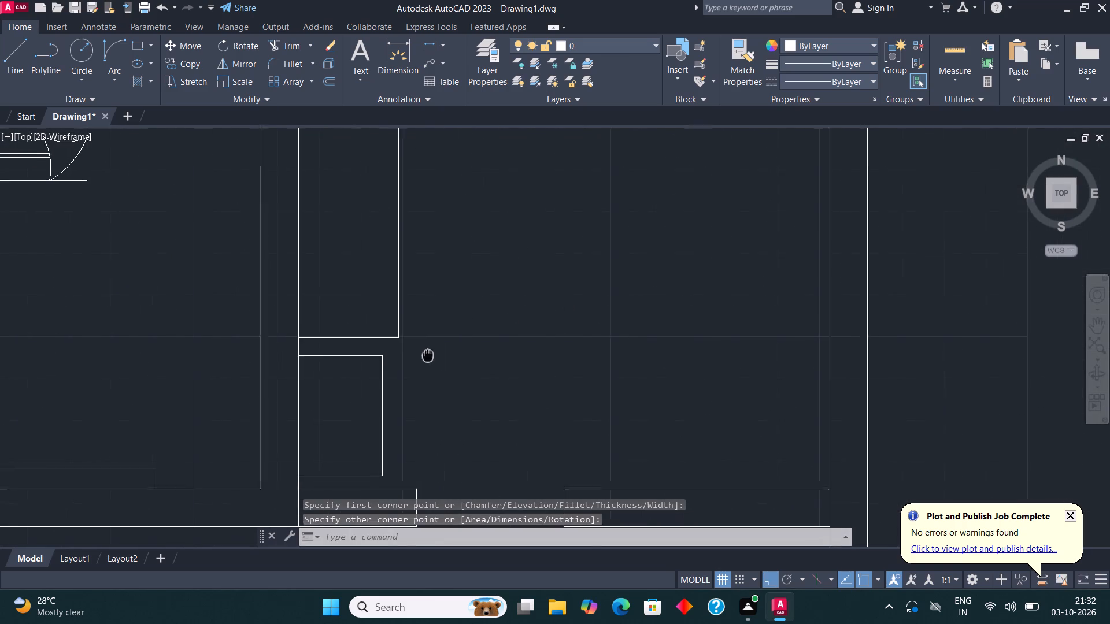
middle_click_drag(427, 359, 405, 417)
key("Escape")
Draw a rectangle against the right-hand room's right wall, just above the bottom wall.
scroll(482, 314, "down", 2)
scroll(601, 378, "up", 2)
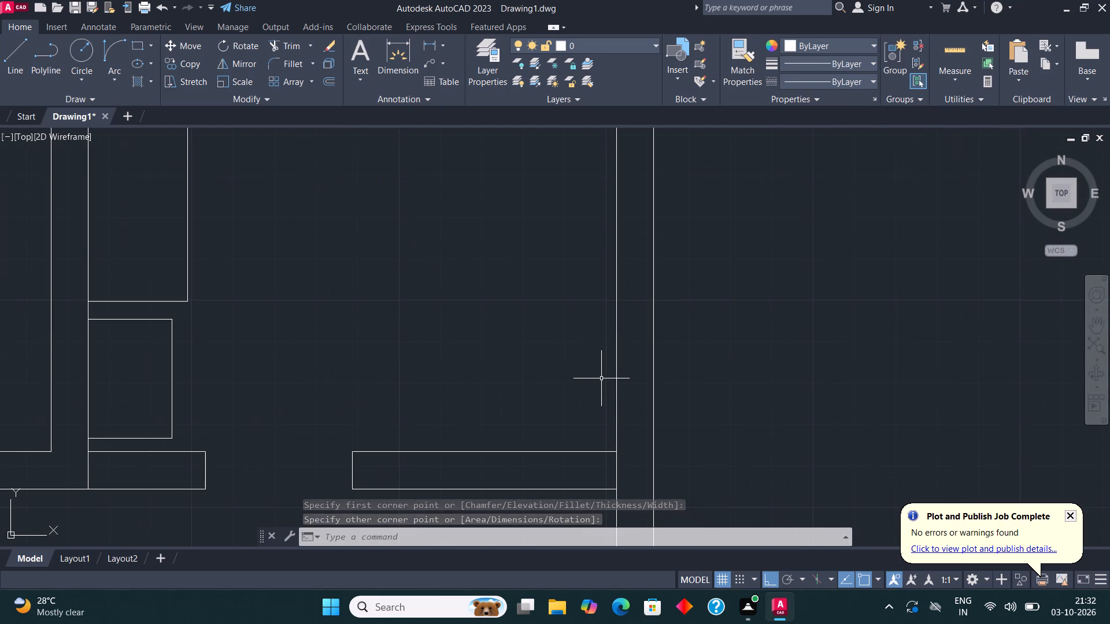
left_click(139, 47)
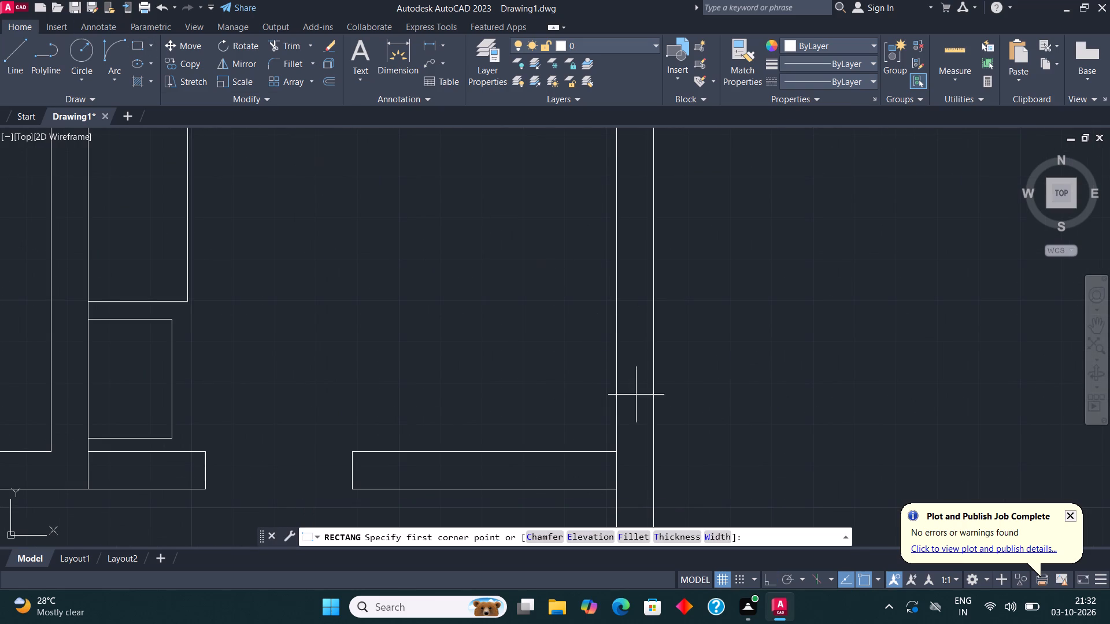
scroll(623, 446, "up", 1)
left_click(611, 433)
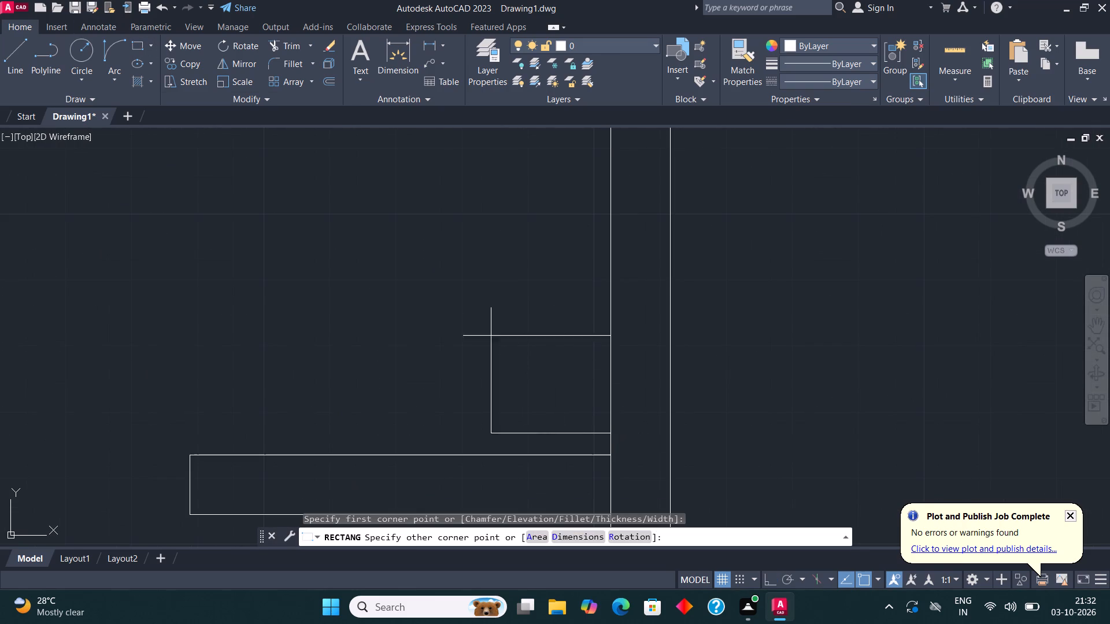
left_click(457, 299)
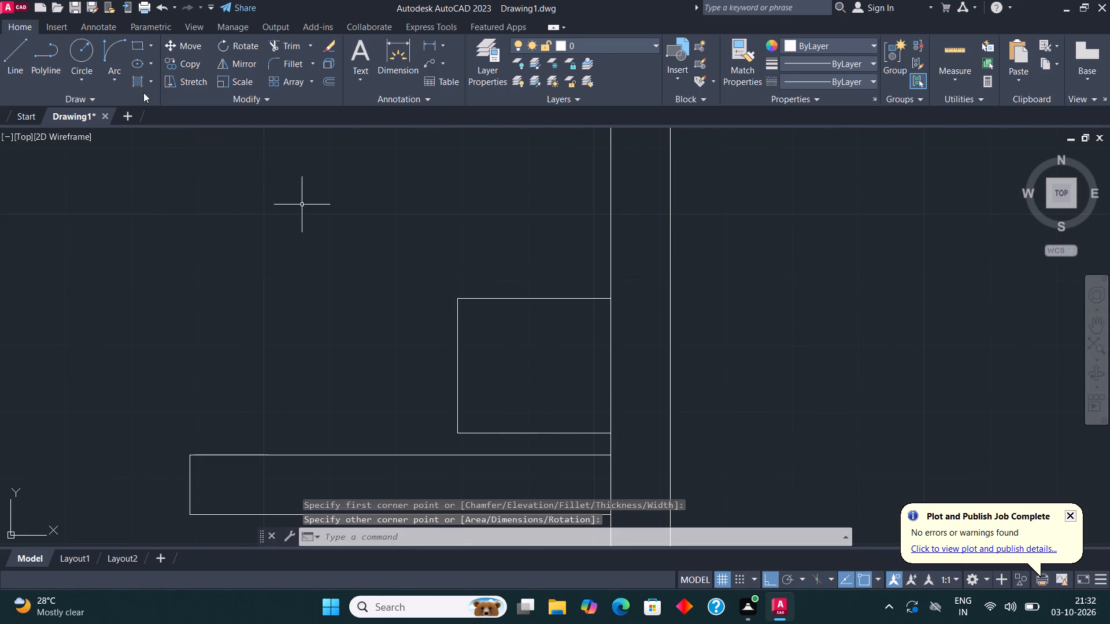
Draw a counter outline just above that rectangle: 2' out from the right wall, up along the wall, and a short return toward it.
left_click(16, 47)
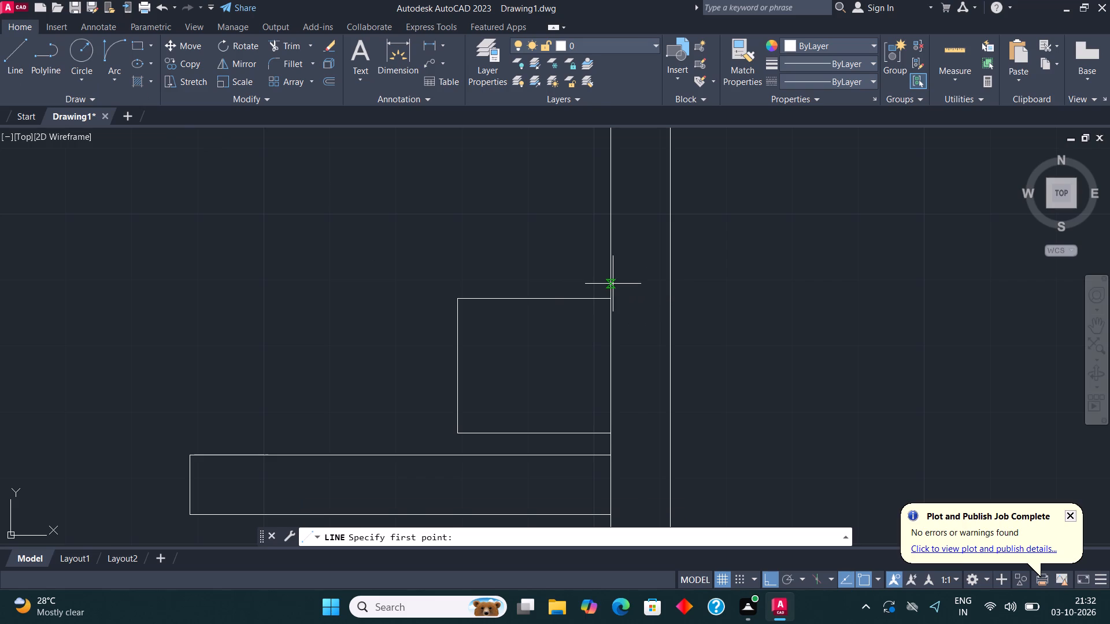
left_click(613, 287)
key("2")
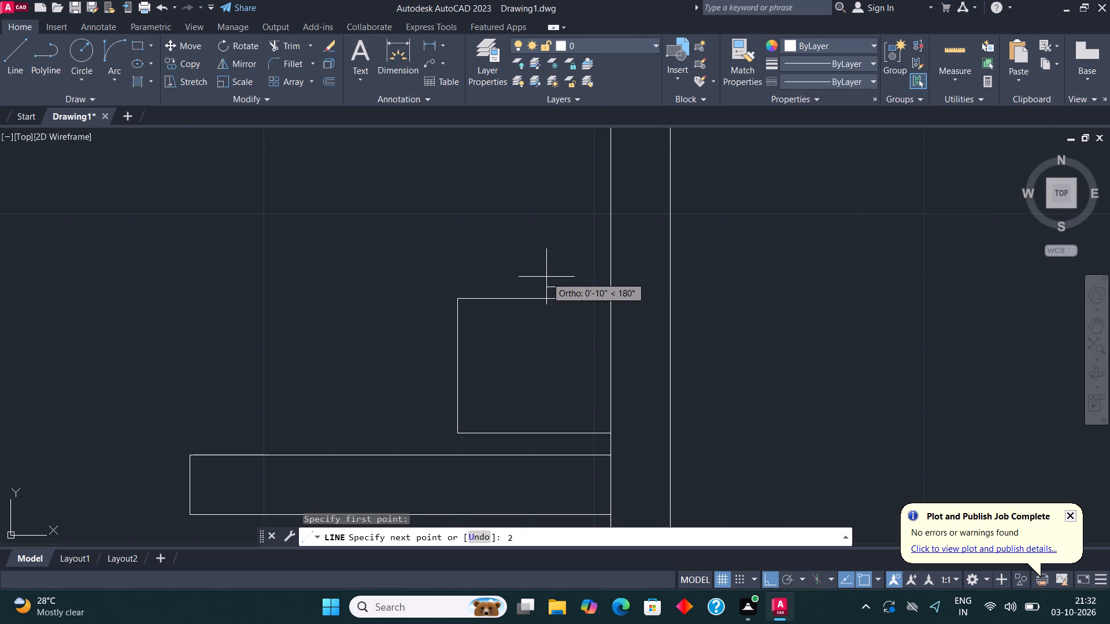
key("apostrophe")
key("Return")
middle_click_drag(528, 265, 508, 434)
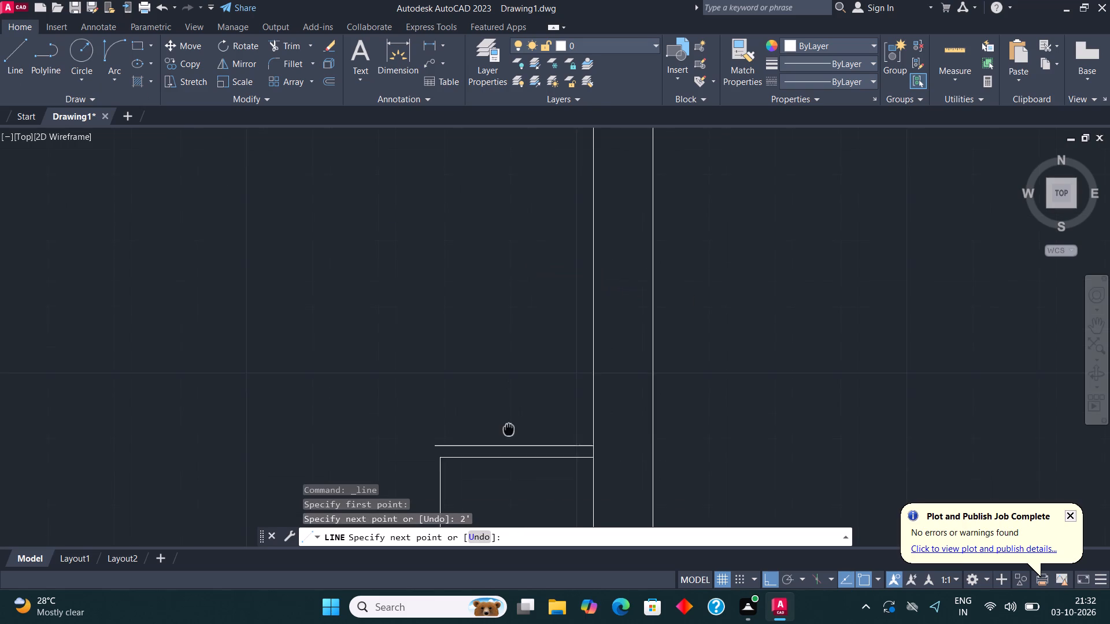
middle_click_drag(508, 434, 502, 455)
left_click(449, 171)
middle_click_drag(450, 193, 439, 295)
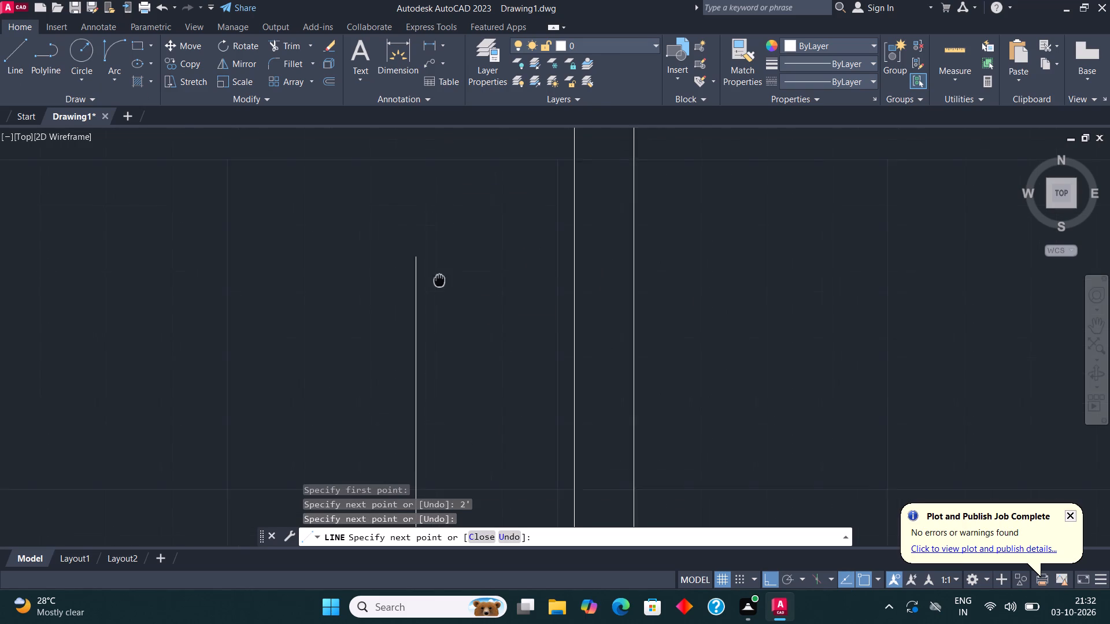
middle_click_drag(439, 295, 427, 402)
left_click(425, 376)
key("Escape")
Draw a line 2' down from the room's top wall, continuing horizontally toward the vertical counter line.
scroll(539, 310, "down", 4)
scroll(519, 320, "up", 2)
left_click(16, 48)
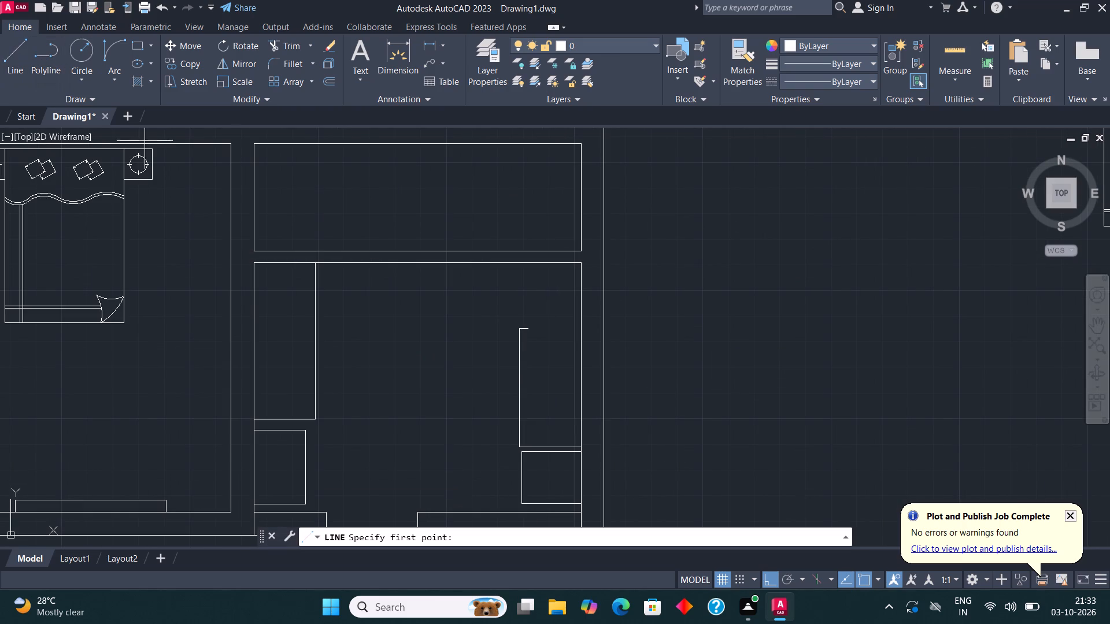
middle_click_drag(350, 197, 332, 232)
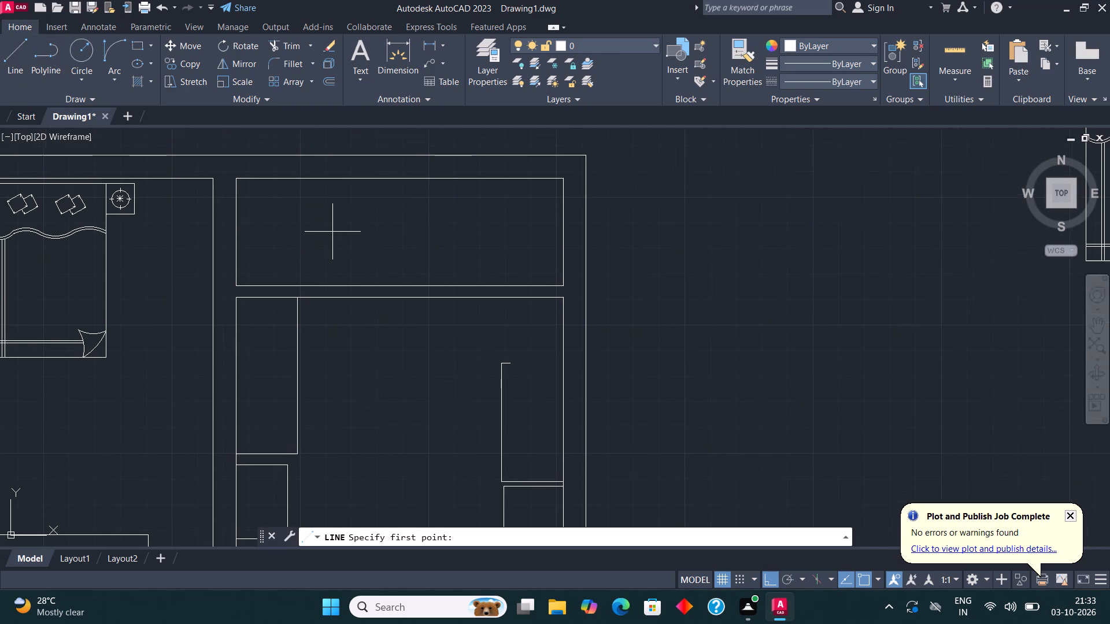
scroll(399, 304, "up", 1)
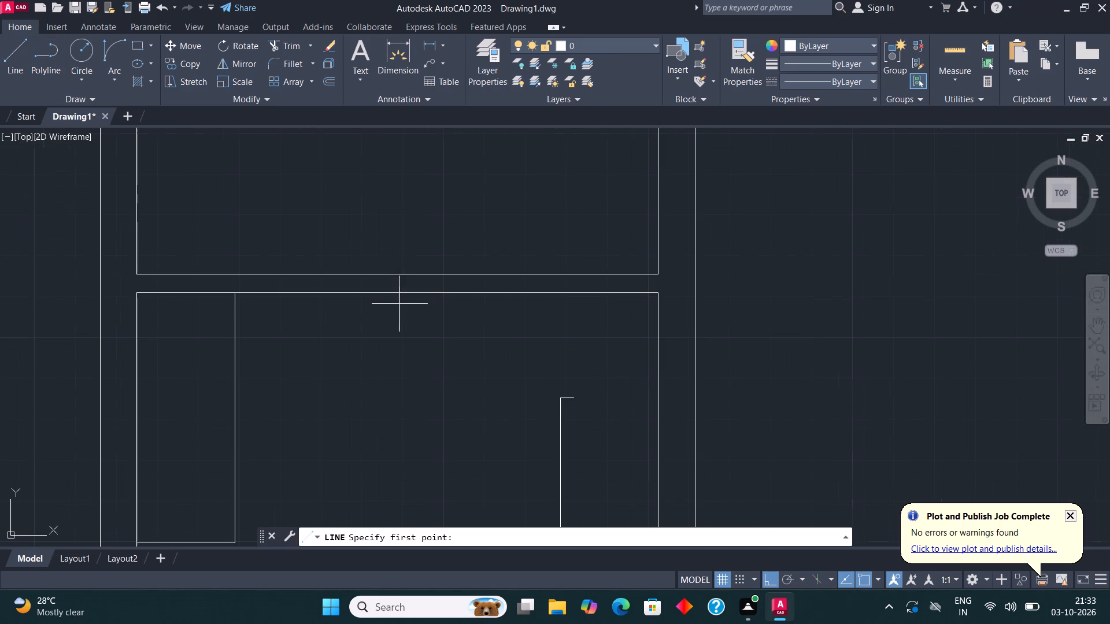
left_click(397, 291)
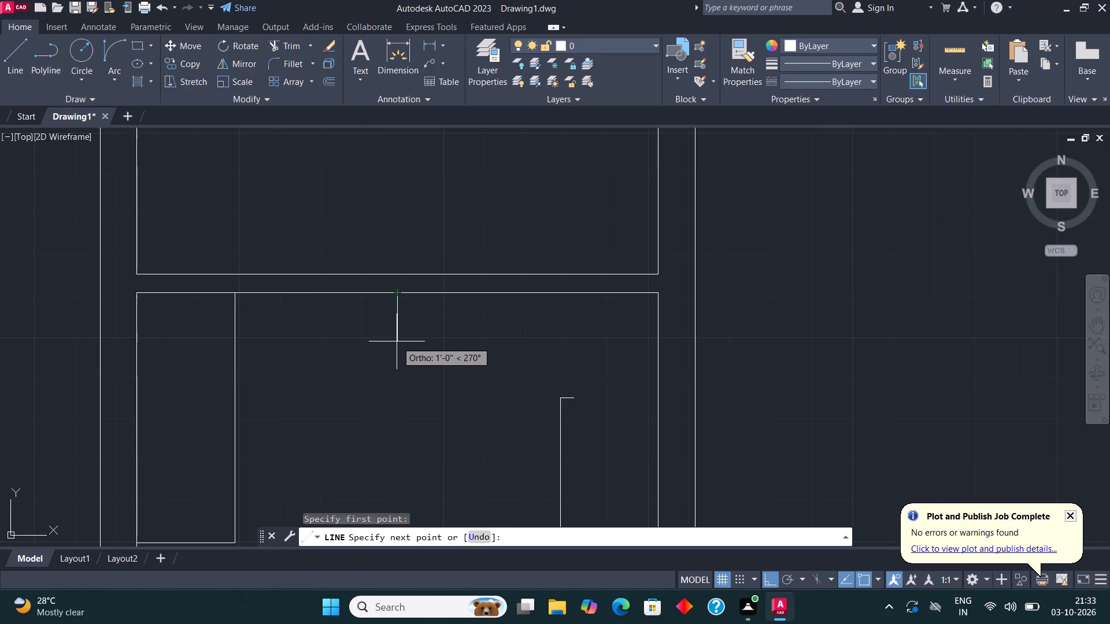
type("2'")
key("Return")
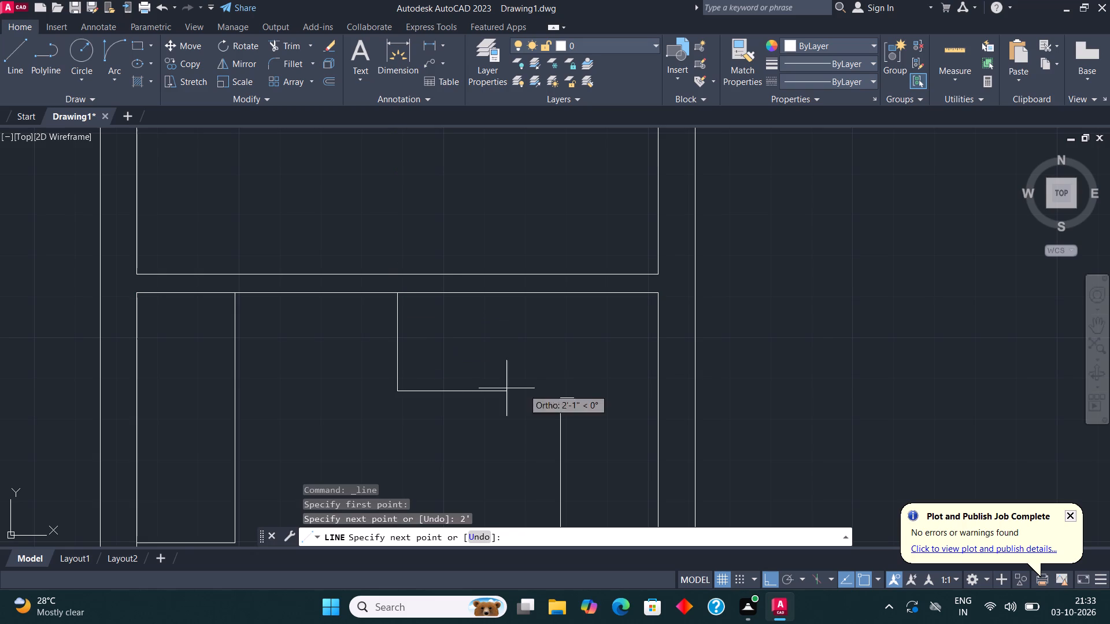
left_click(542, 375)
key("Escape")
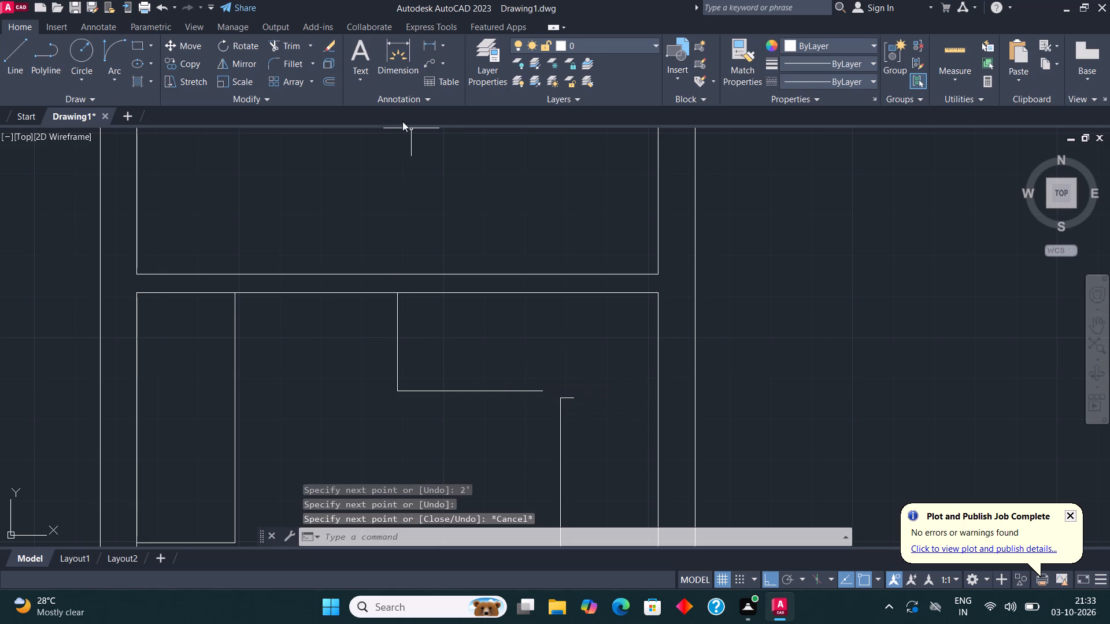
Trim away the short stub at the upper end of the vertical counter line.
left_click(286, 44)
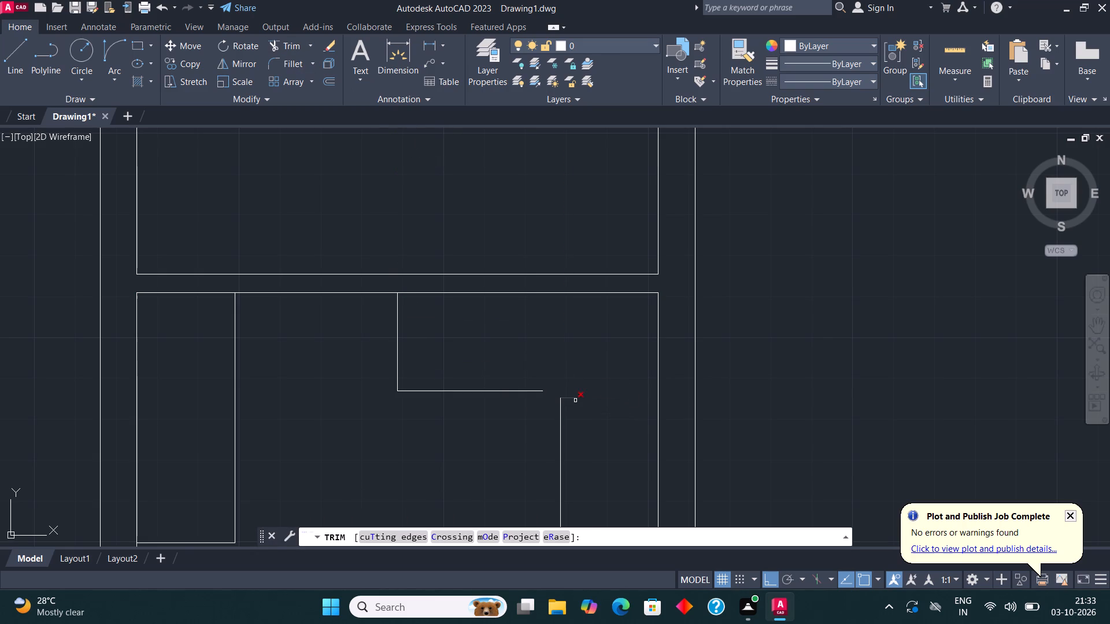
left_click(575, 400)
key("Escape")
Fillet the horizontal and vertical counter lines so they meet in a corner, forming an L-shaped counter.
left_click(297, 68)
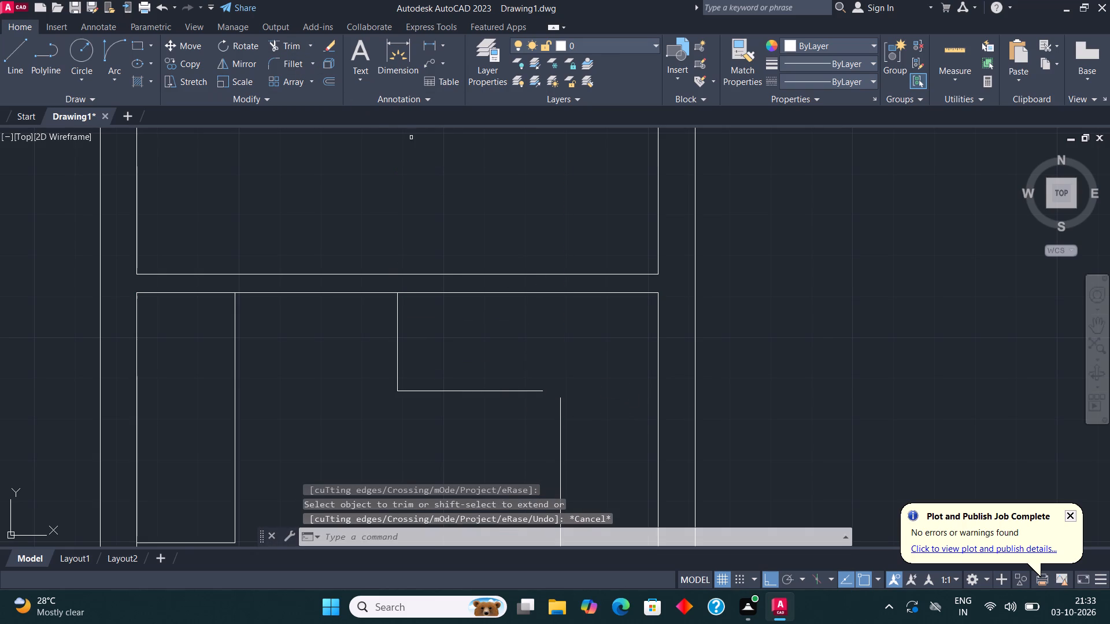
left_click(532, 391)
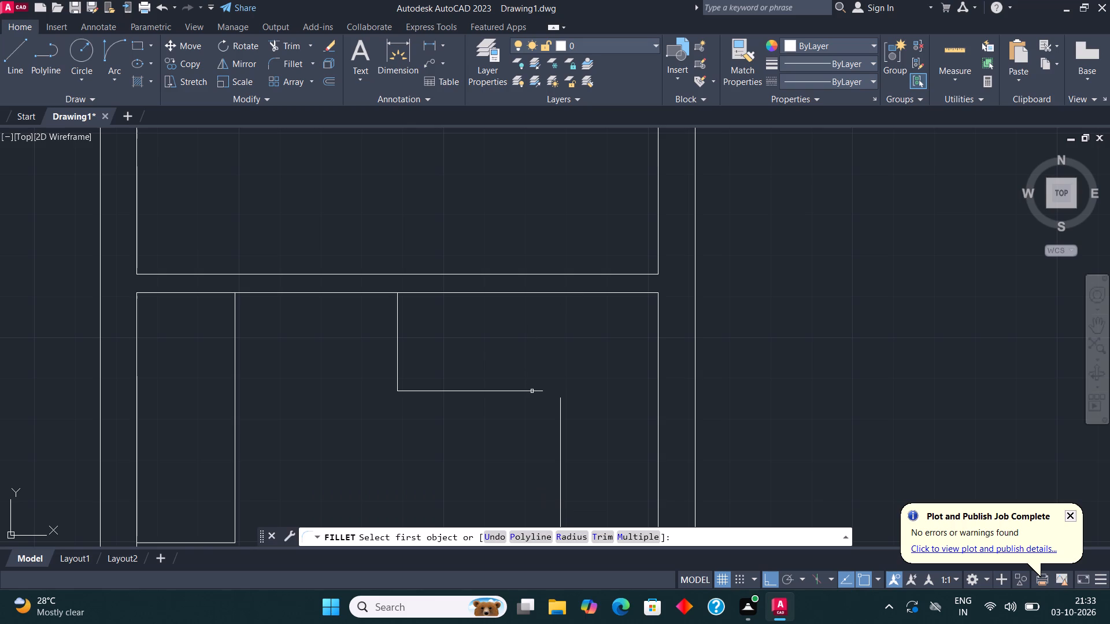
left_click(561, 421)
Draw two vertical jamb lines across the room's top wall, one beside the 2' wide block and one at the L-shaped counter's end.
scroll(600, 386, "down", 1)
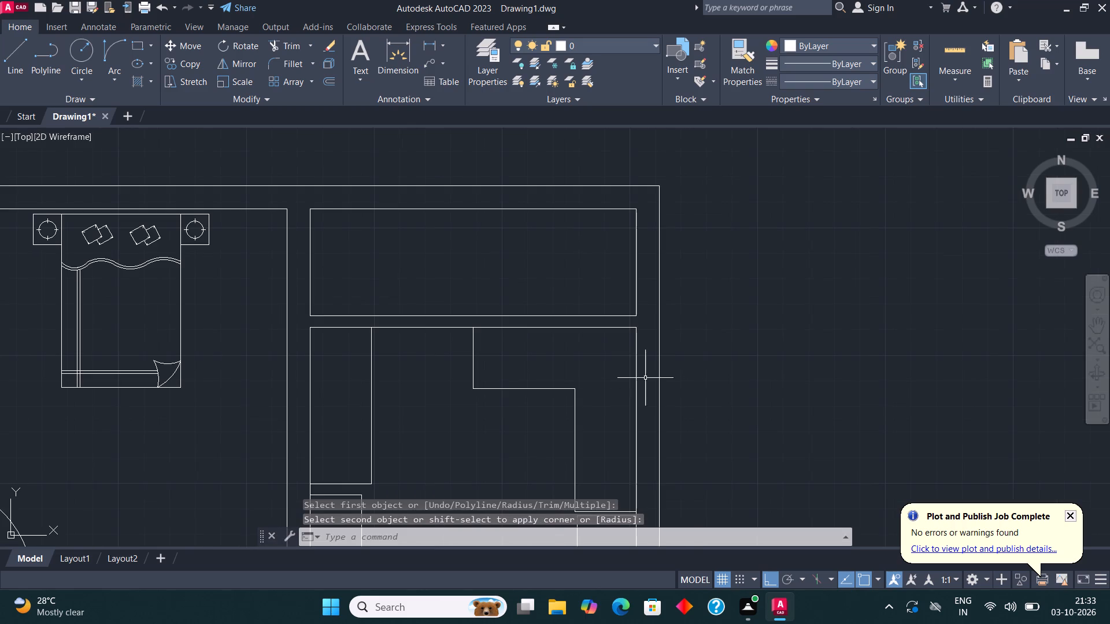
scroll(724, 346, "down", 1)
middle_click(726, 346)
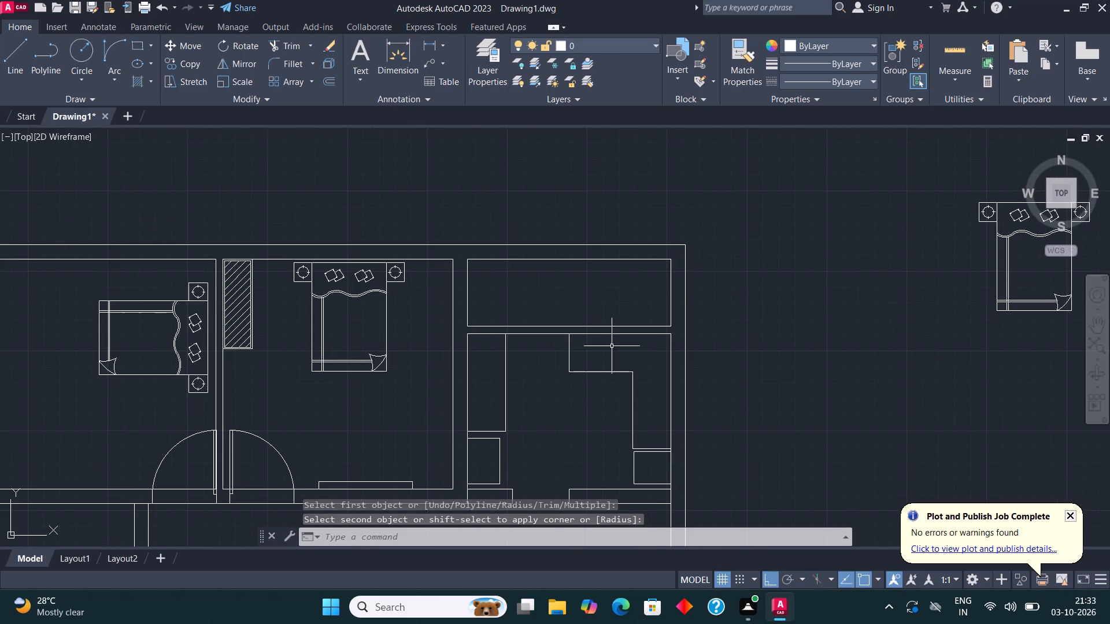
scroll(542, 332, "up", 3)
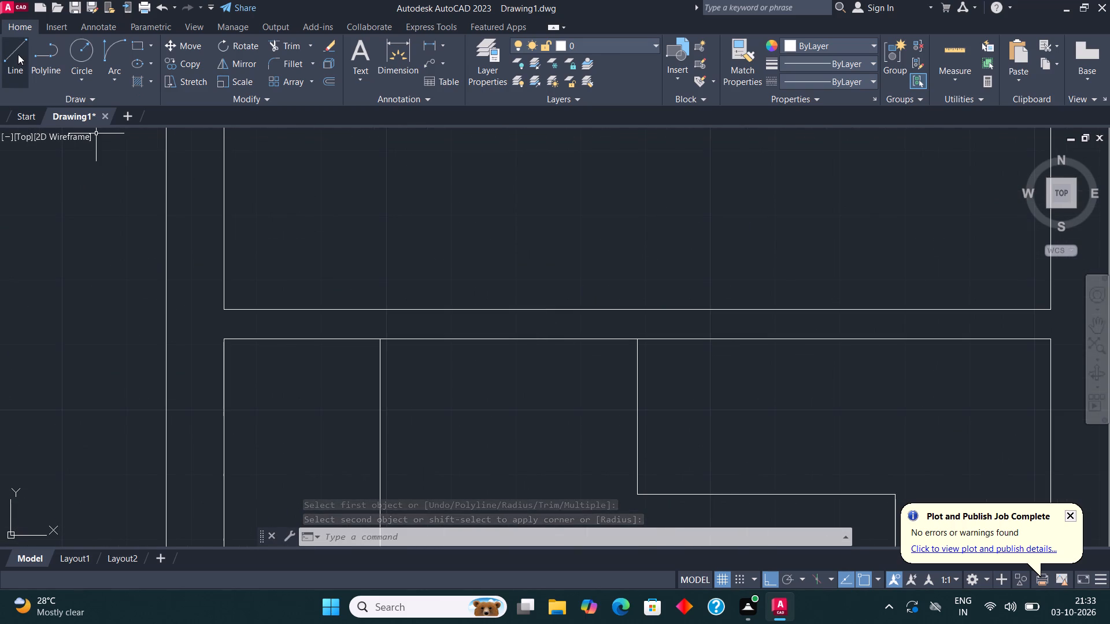
left_click(18, 54)
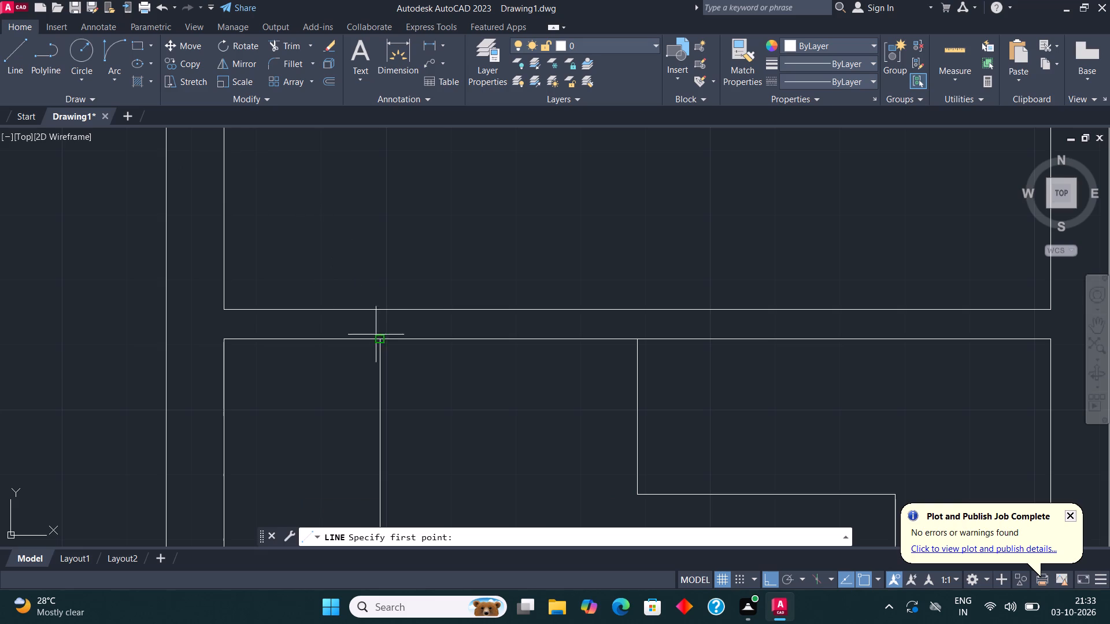
left_click(394, 339)
left_click(394, 307)
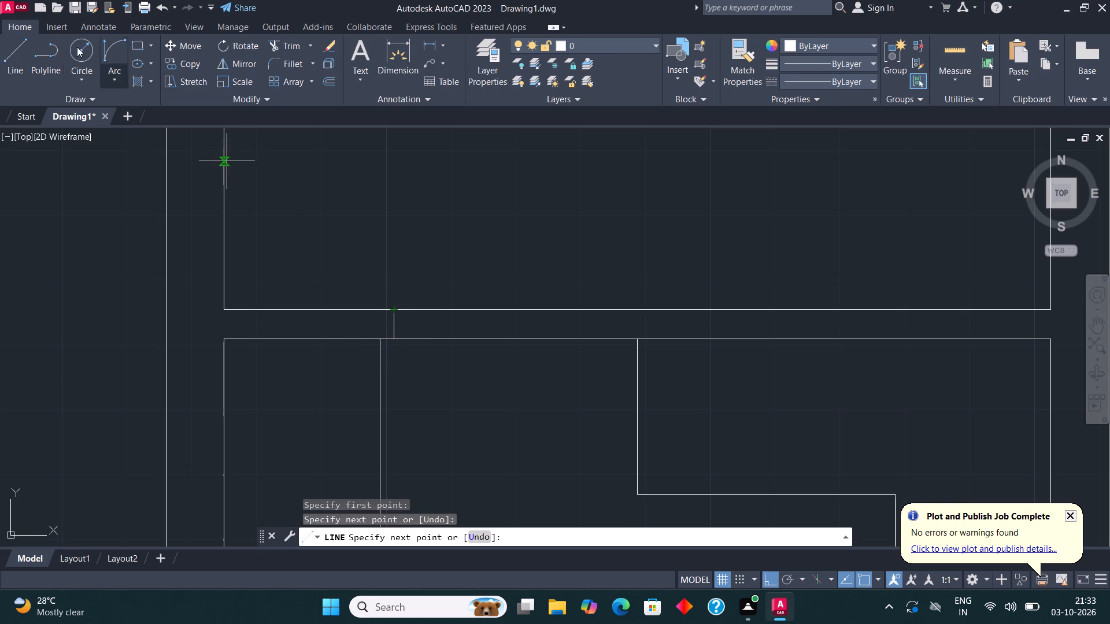
left_click(16, 43)
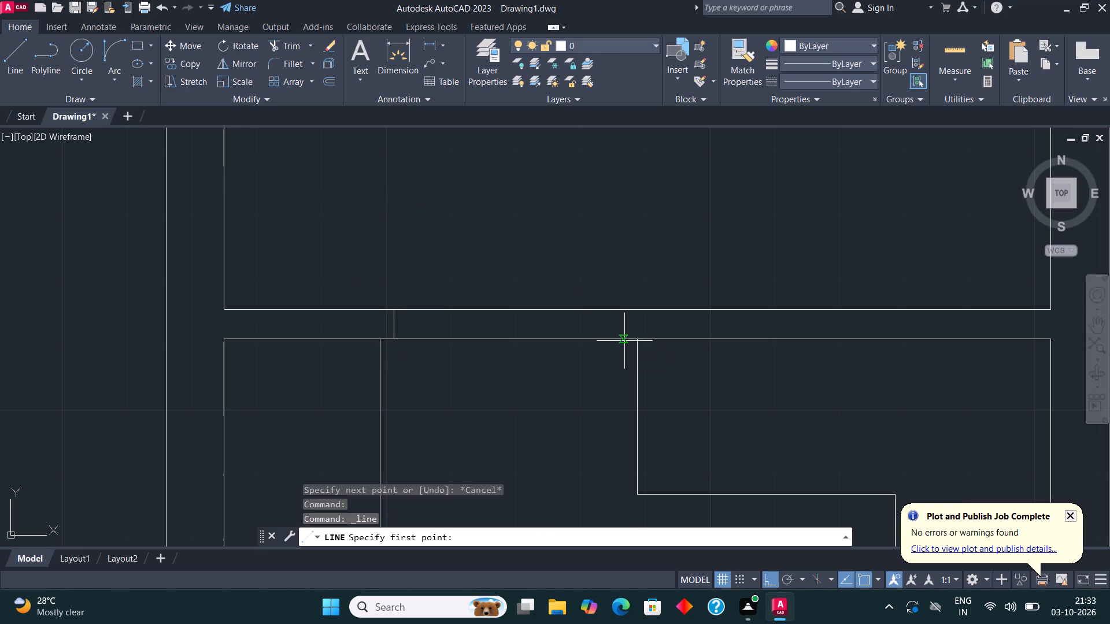
left_click(641, 335)
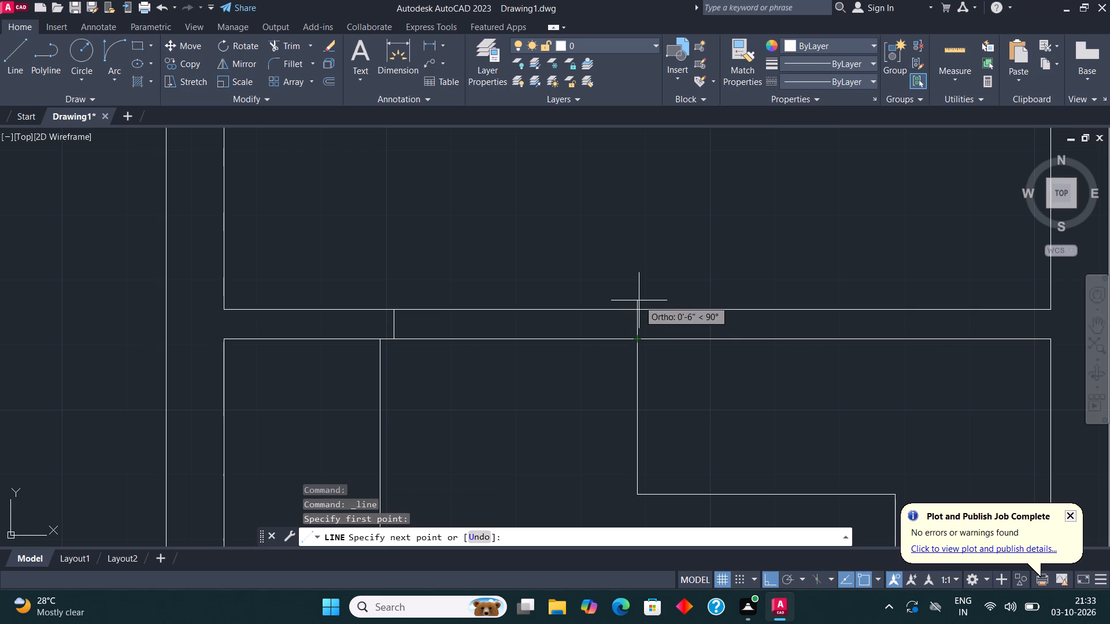
left_click(636, 309)
Trim both lines of the top wall between the two jamb lines to create an opening.
left_click(281, 38)
left_click(440, 224)
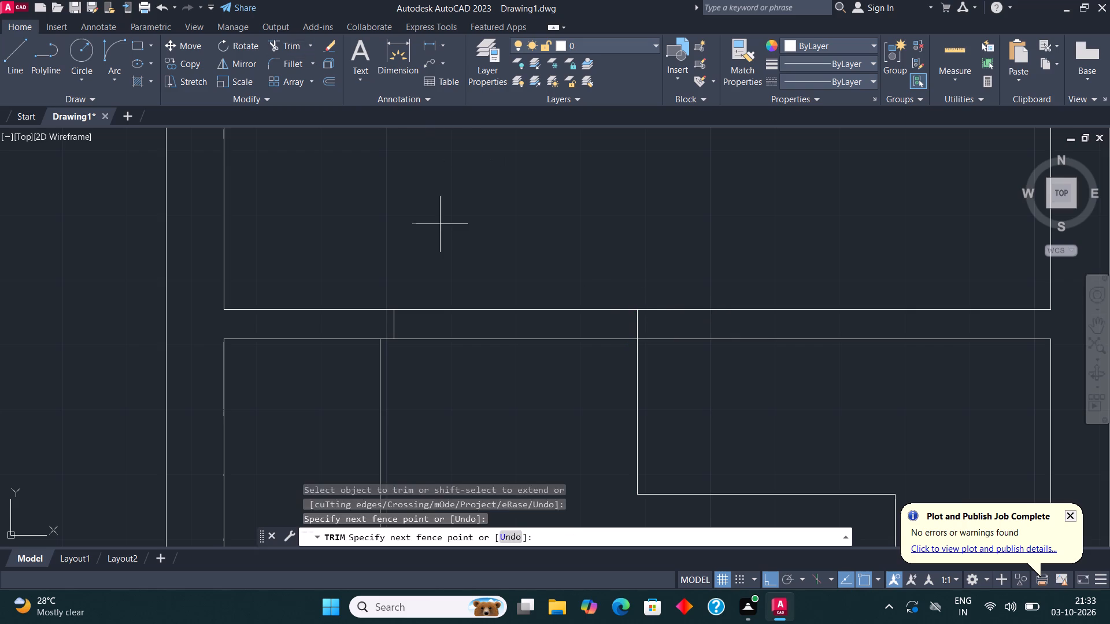
left_click_drag(449, 359, 449, 367)
scroll(448, 283, "down", 3)
key("Escape")
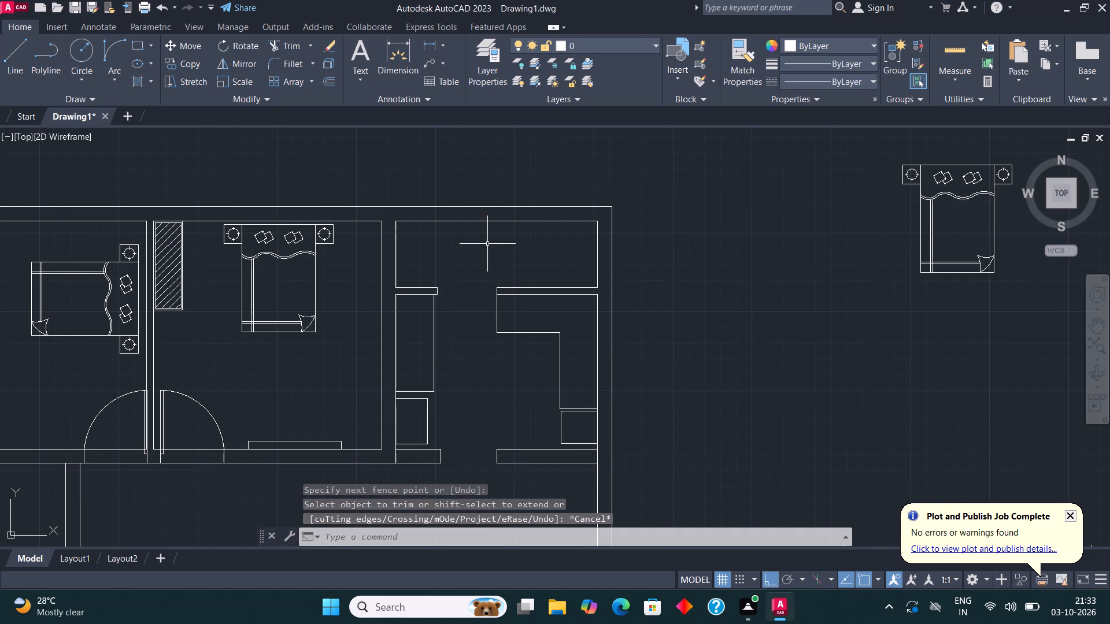
Draw a rectangle inside the lower part of the 2' wide block on the left wall.
middle_click_drag(637, 307, 626, 301)
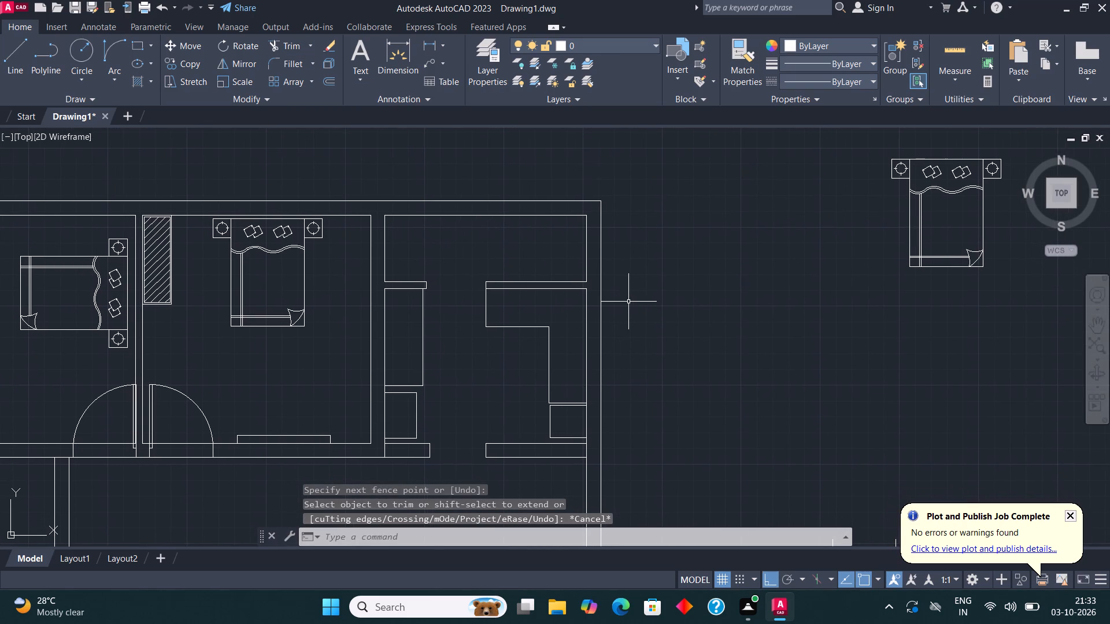
scroll(416, 350, "up", 2)
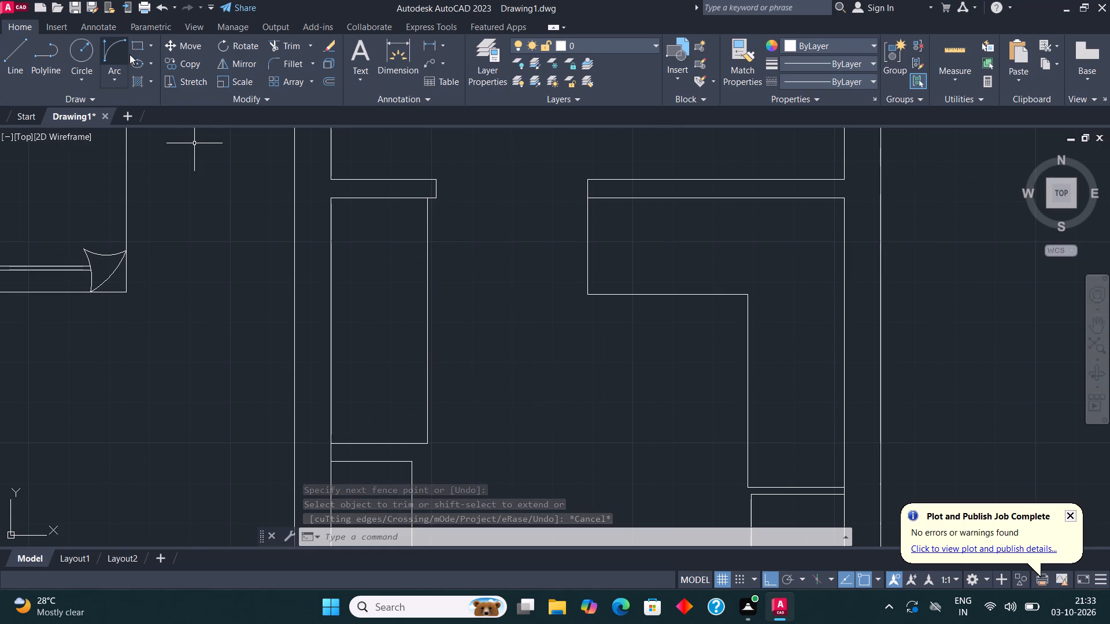
left_click(133, 43)
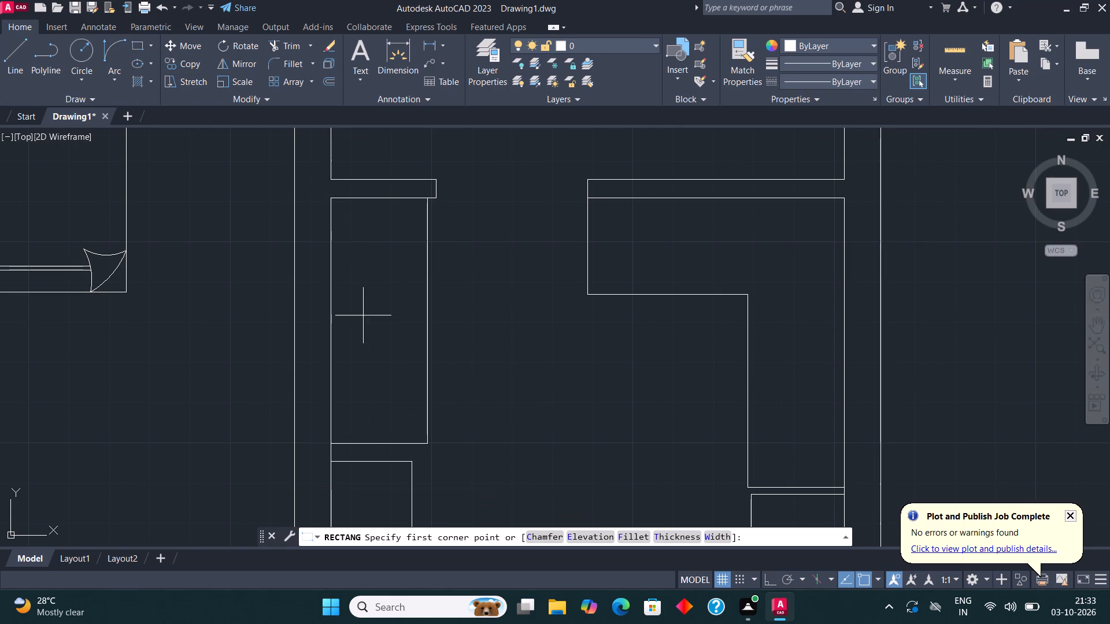
scroll(347, 448, "up", 2)
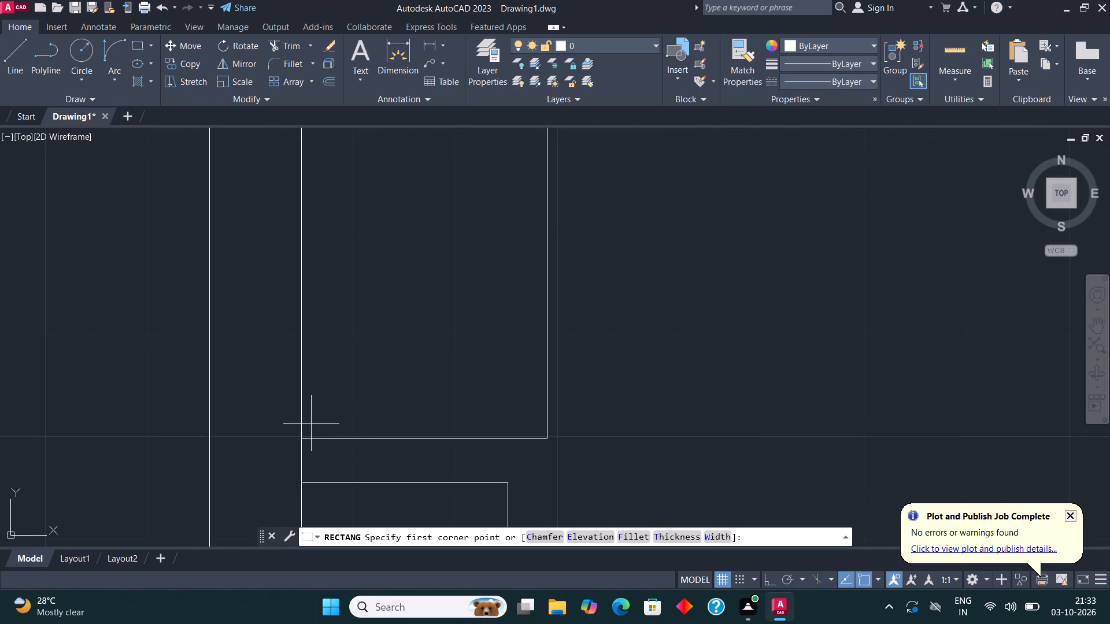
left_click(308, 407)
scroll(367, 404, "down", 2)
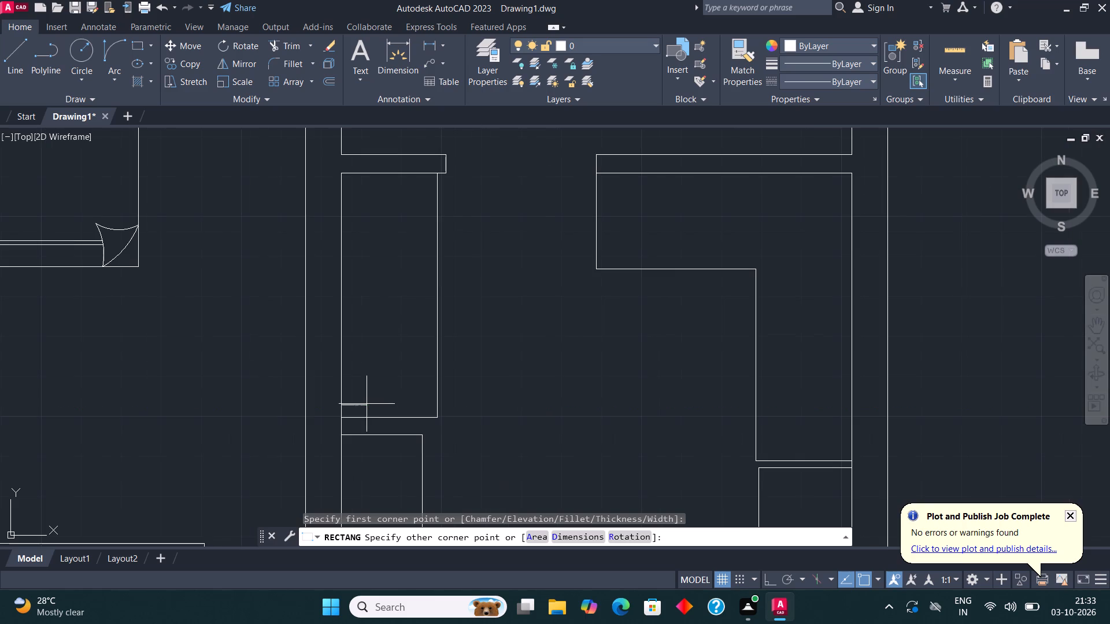
left_click(428, 275)
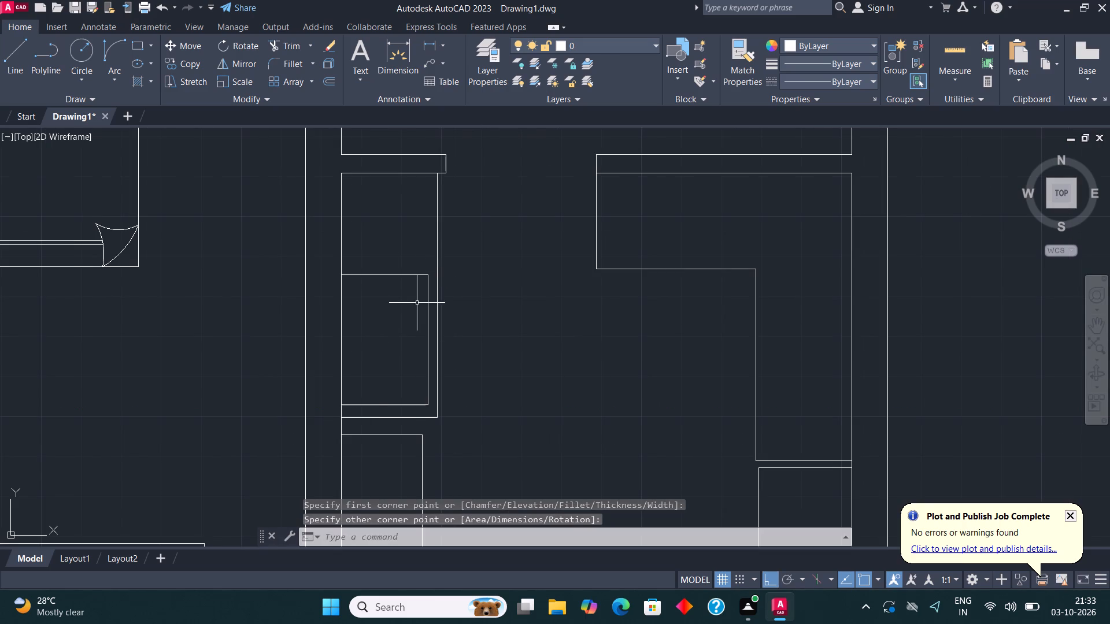
Draw a horizontal line across the middle of the new inner rectangle, from the wall to its opposite side.
scroll(408, 391, "up", 1)
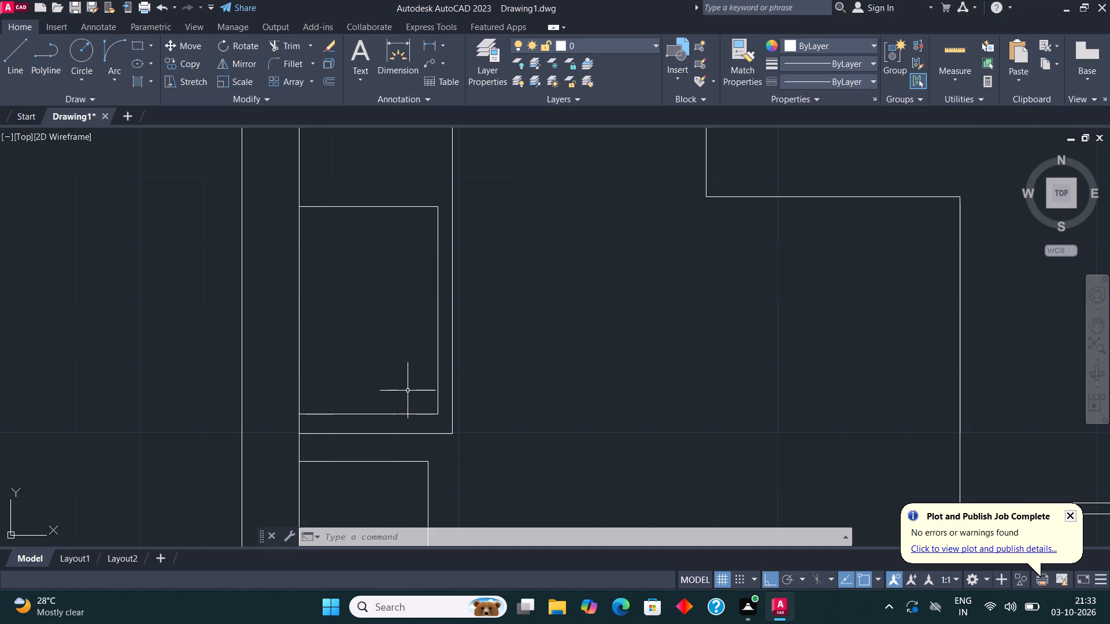
left_click(20, 55)
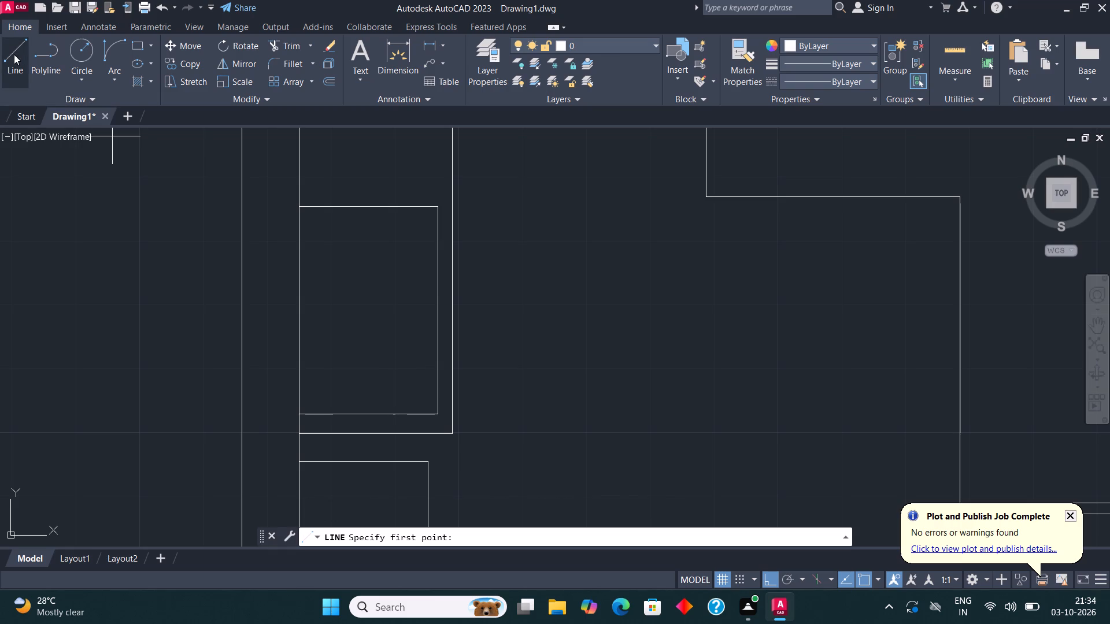
left_click(301, 308)
left_click(436, 307)
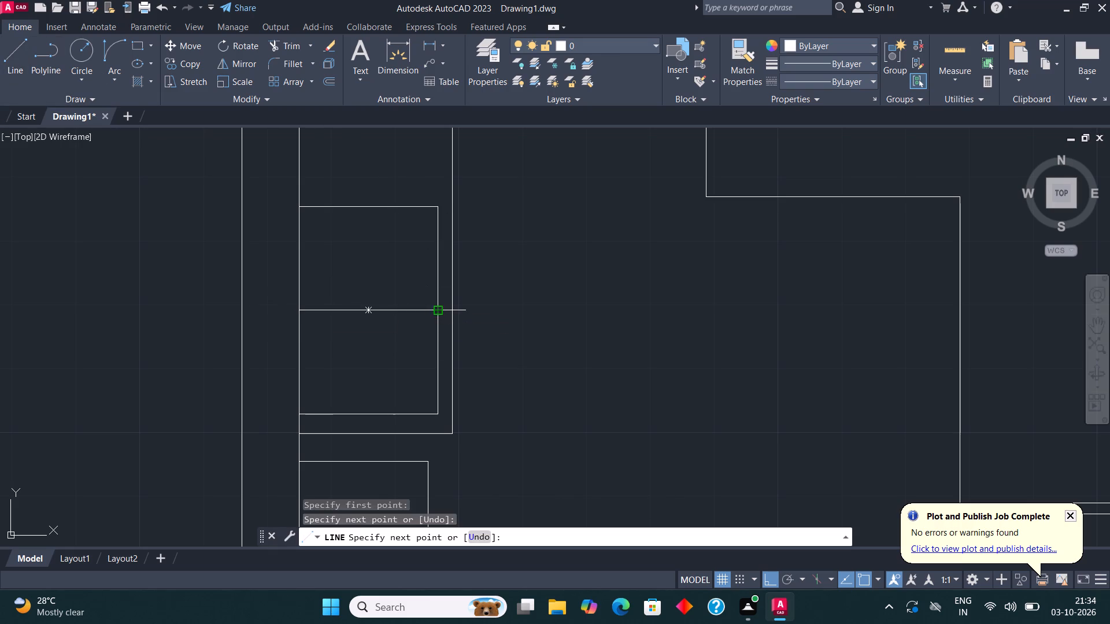
Draw a smaller rectangle inset within the lower half of the divided rectangle on the left wall's block.
key("Escape")
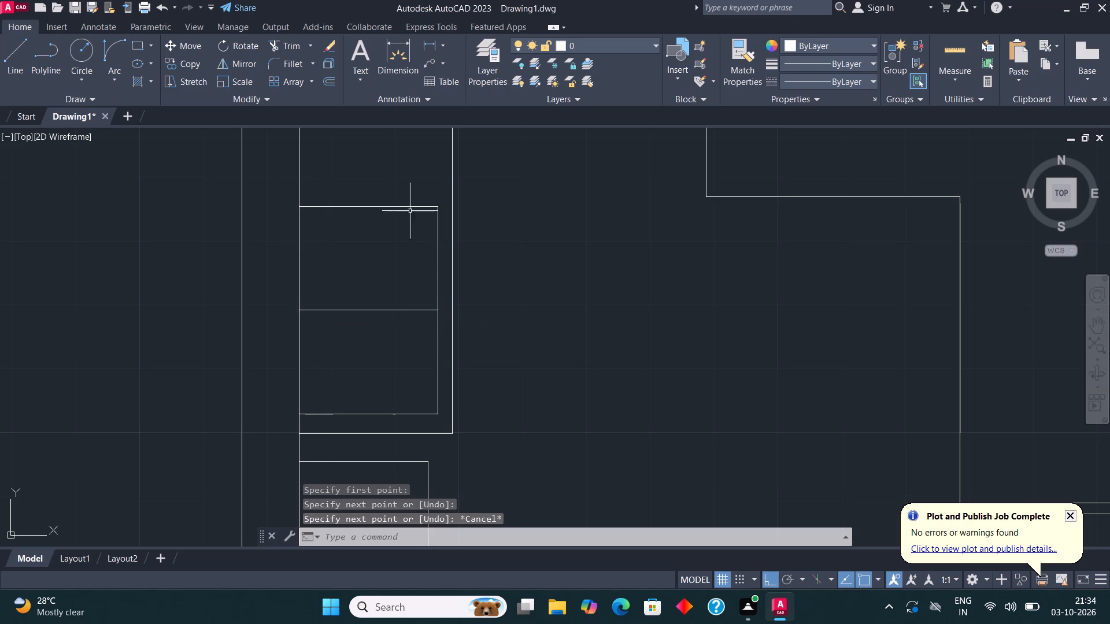
left_click(138, 42)
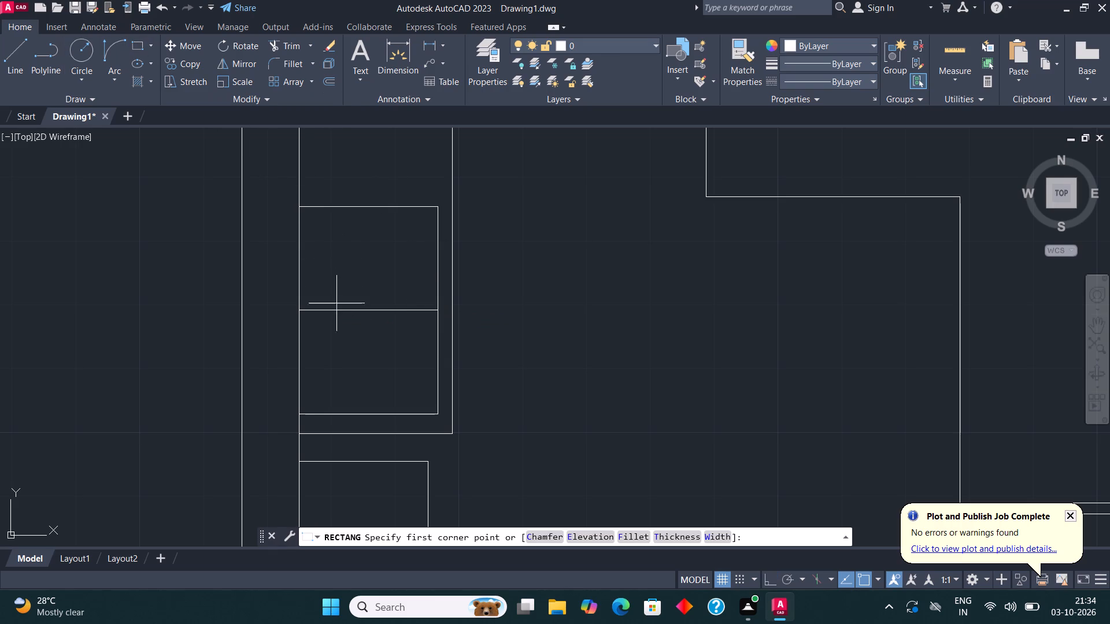
scroll(315, 351, "up", 1)
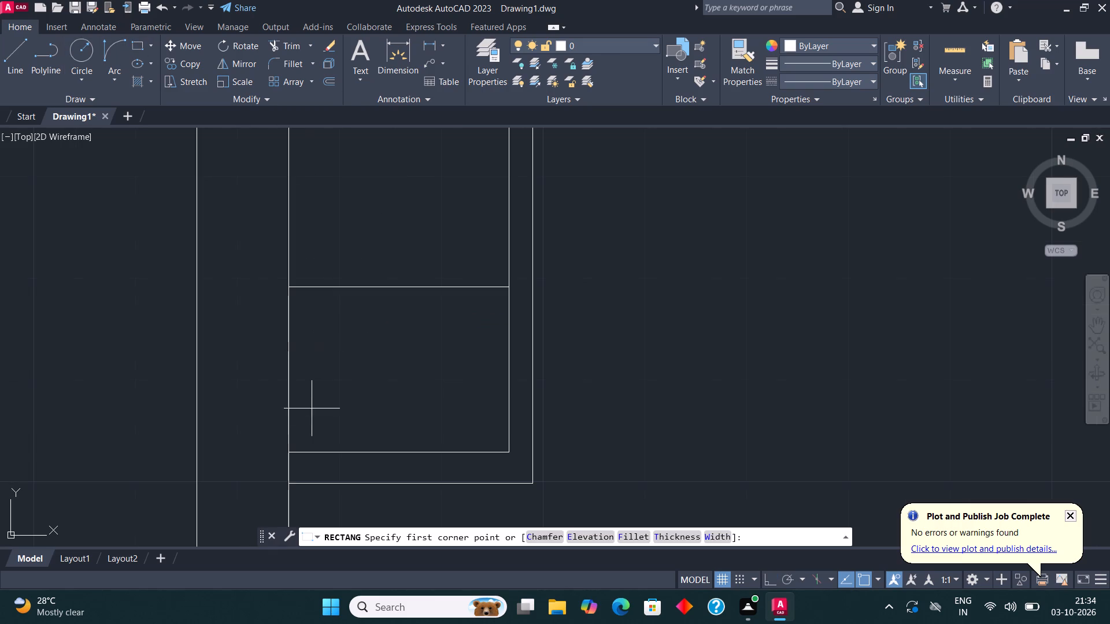
left_click(300, 443)
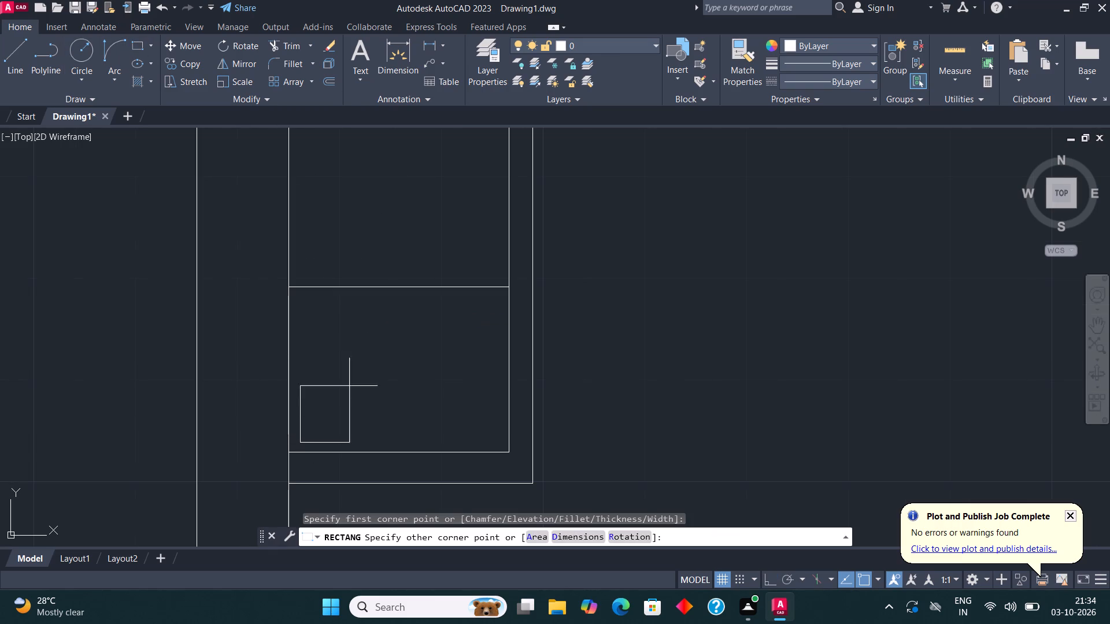
left_click(498, 298)
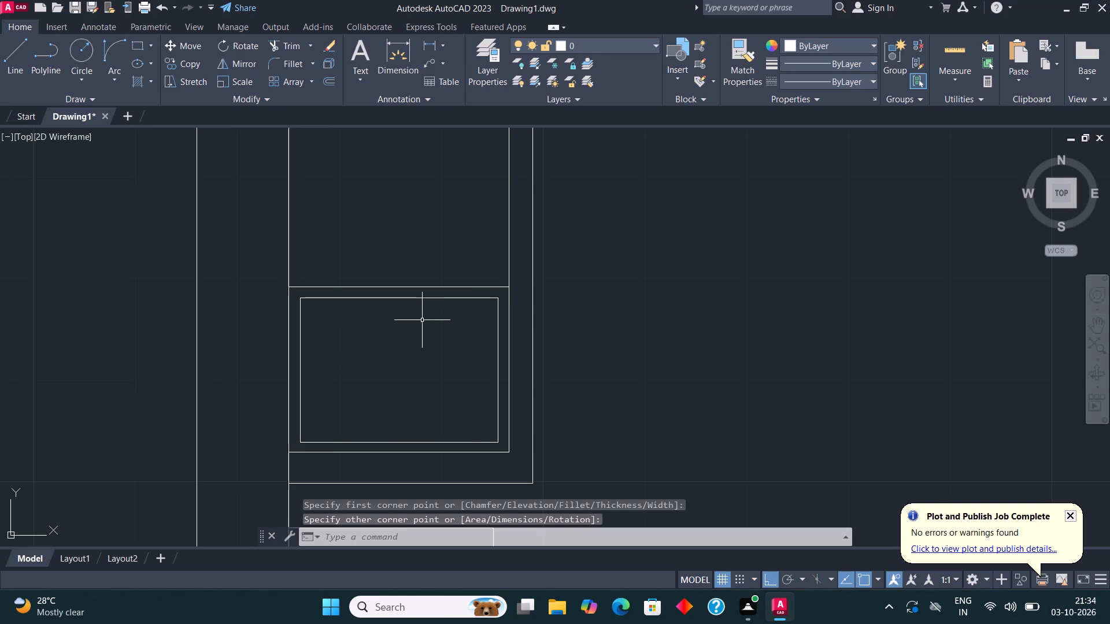
Copy the inset rectangle straight up into the upper half of the divided rectangle.
left_click_drag(421, 291, 420, 296)
left_click(415, 309)
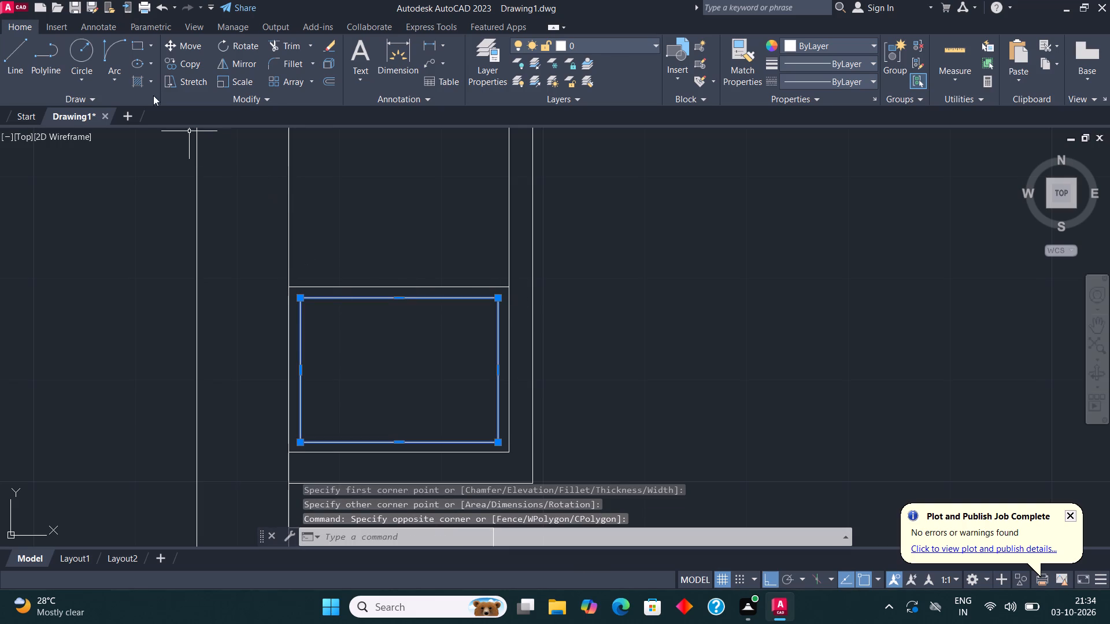
left_click(190, 60)
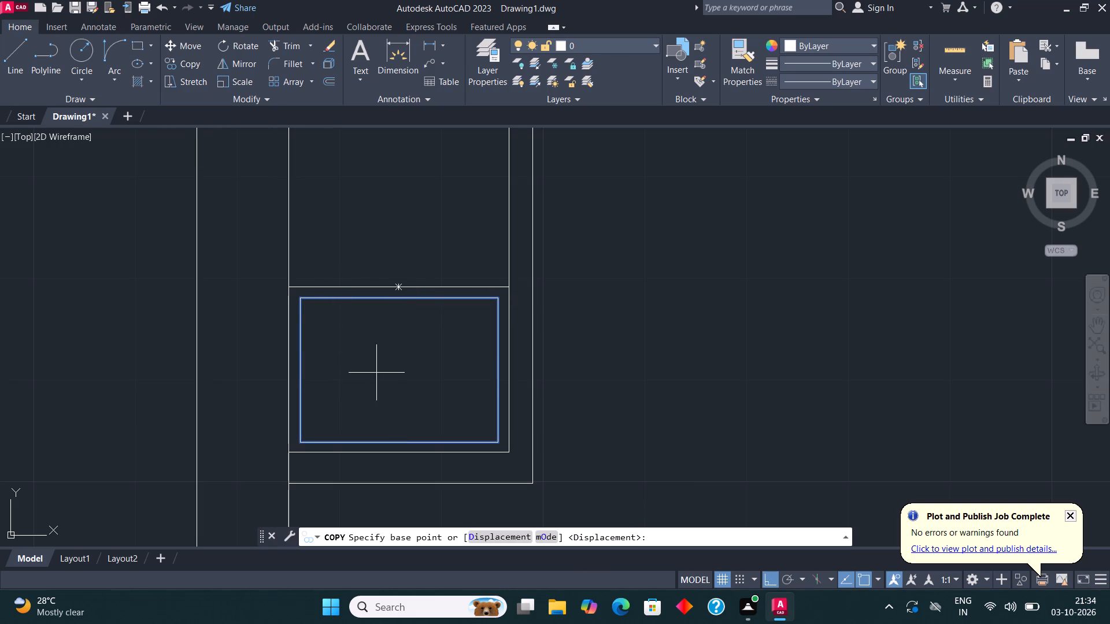
left_click(397, 376)
scroll(397, 376, "down", 1)
scroll(402, 292, "up", 1)
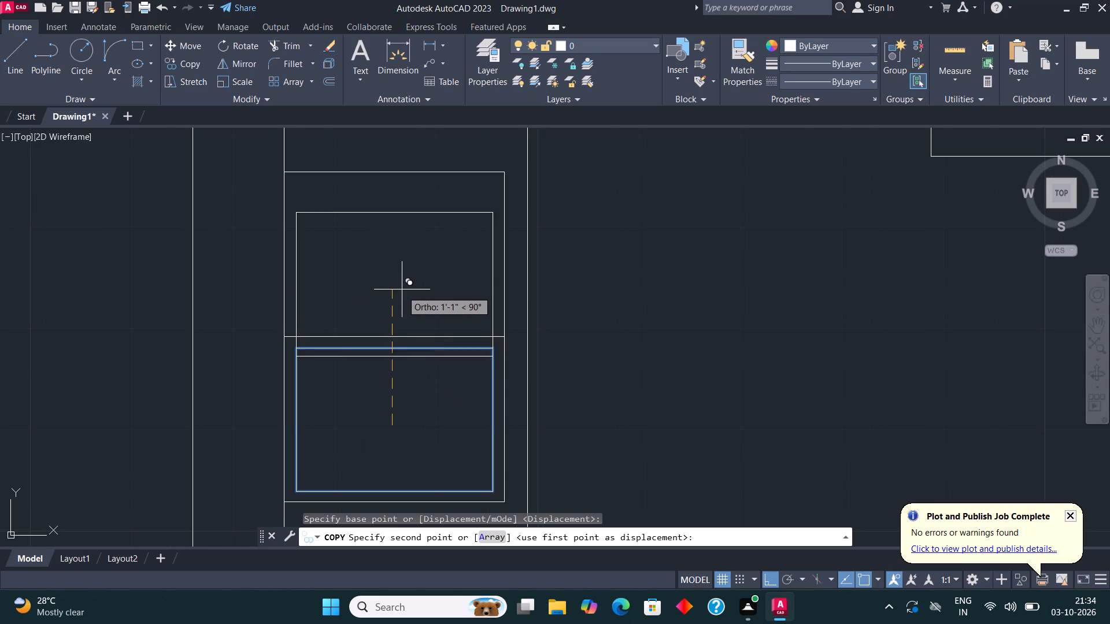
left_click(394, 262)
key("Escape")
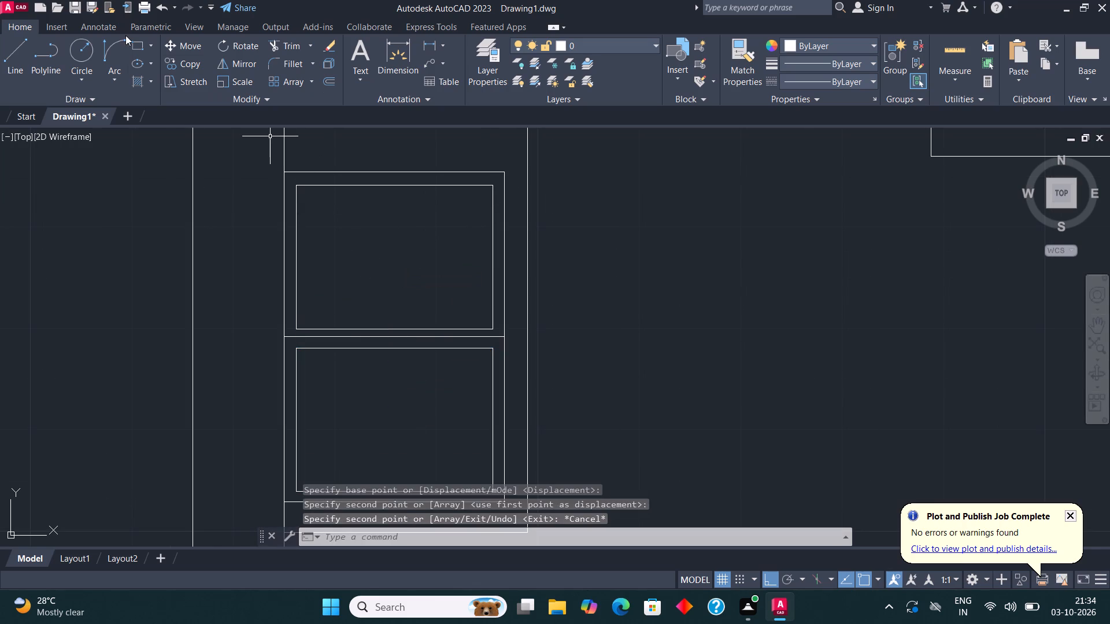
Draw a circle of about 1" radius at the centre of the lower inset rectangle.
left_click(84, 47)
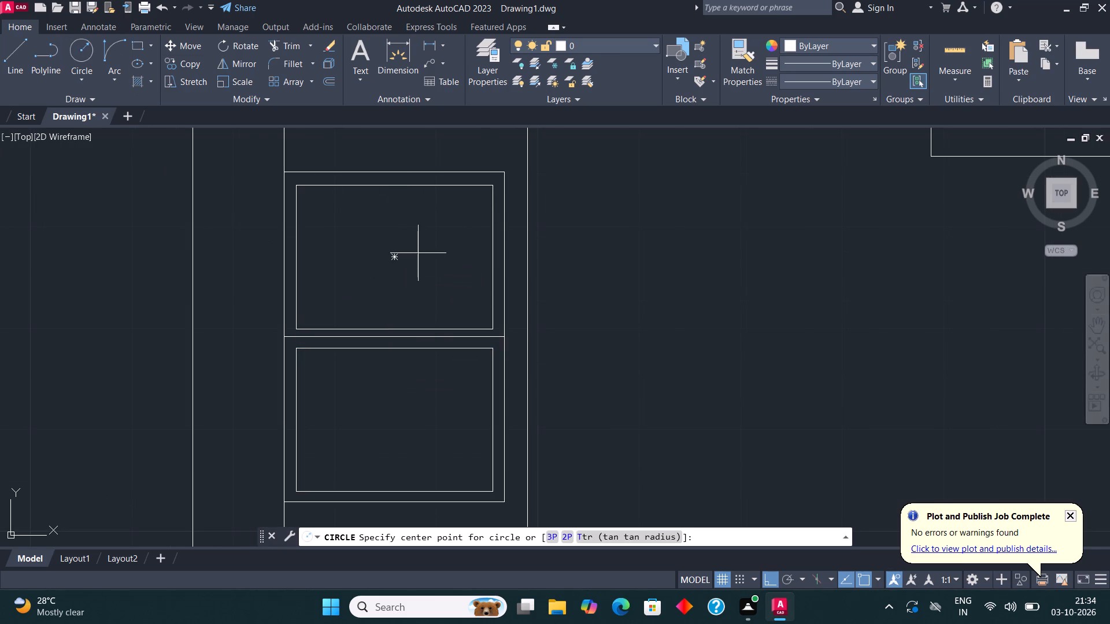
scroll(418, 254, "down", 1)
scroll(404, 348, "up", 1)
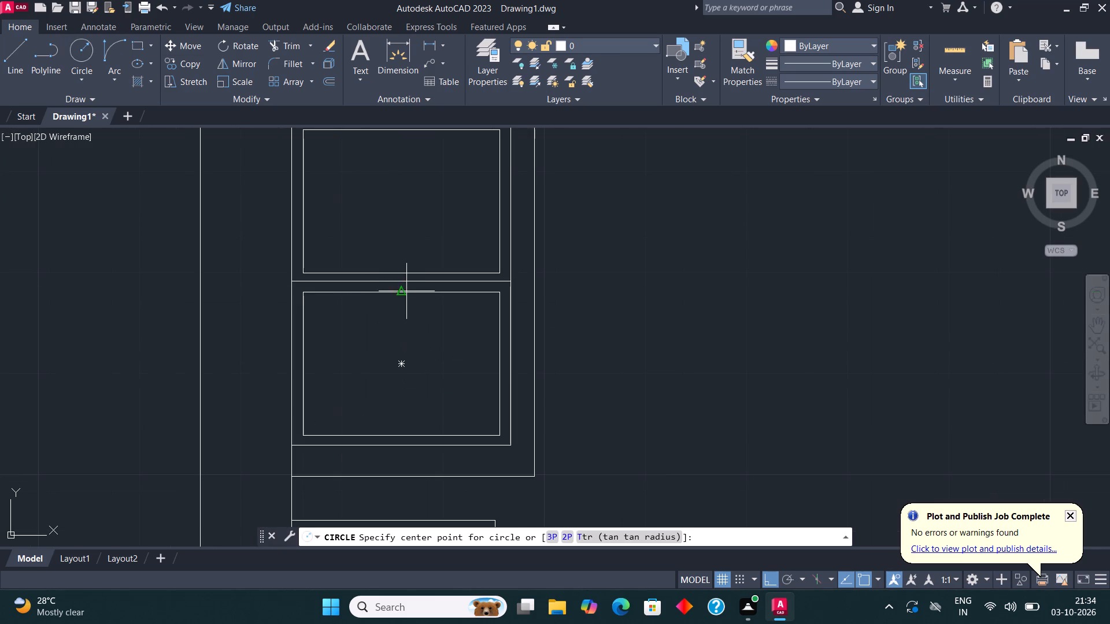
left_click(401, 364)
left_click(409, 371)
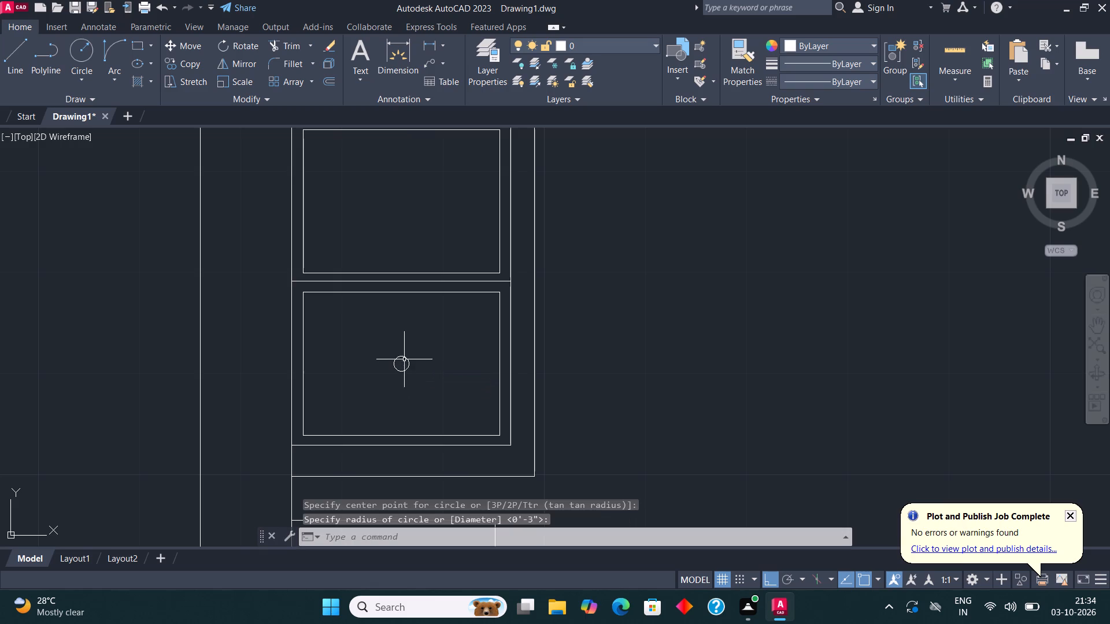
Copy the small circle from its centre to the centre of the upper inset rectangle.
left_click(404, 357)
left_click(188, 60)
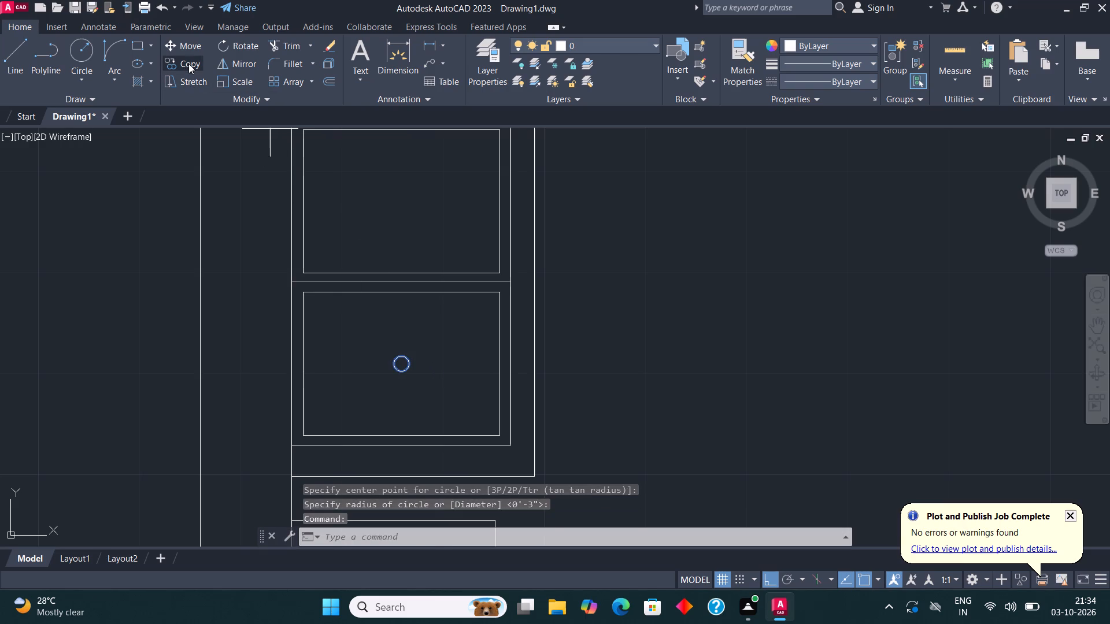
left_click(401, 366)
left_click(399, 200)
key("Escape")
Draw a rectangle across the depth of the L-shaped counter's upper arm, from the wall line to the counter's front edge.
scroll(377, 296, "down", 2)
middle_click_drag(550, 292, 445, 304)
scroll(434, 293, "down", 1)
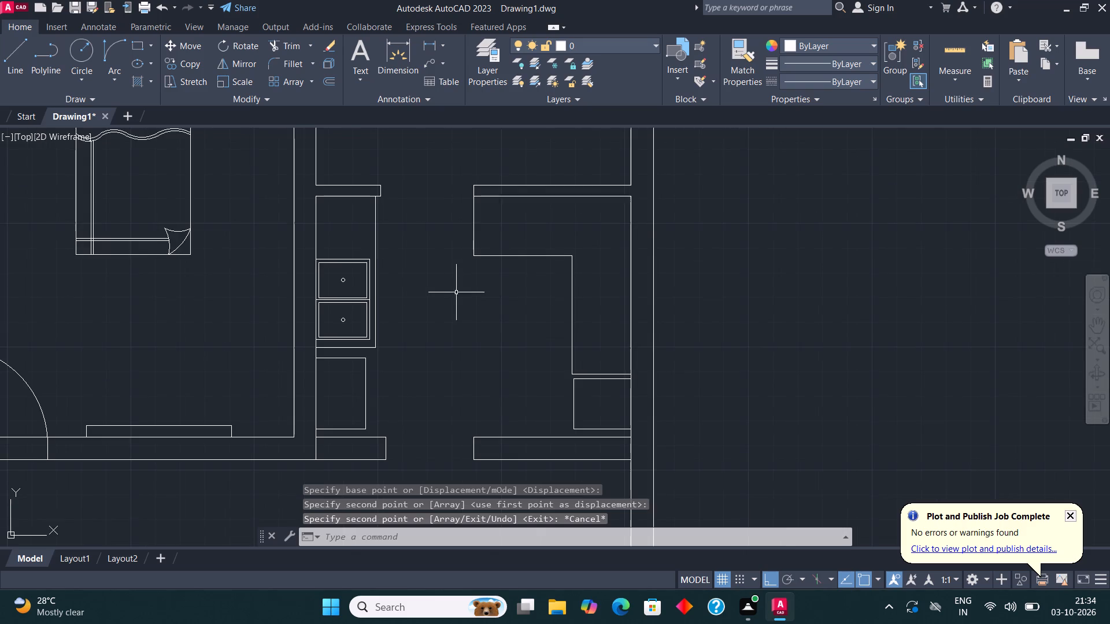
middle_click_drag(558, 269, 470, 330)
scroll(465, 281, "up", 1)
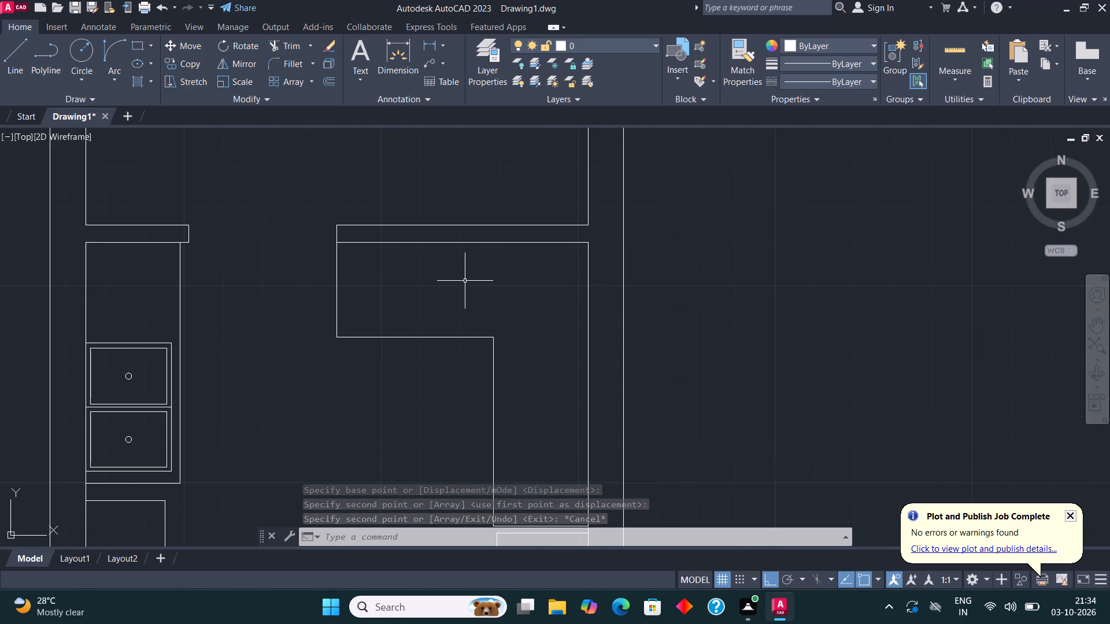
left_click(139, 47)
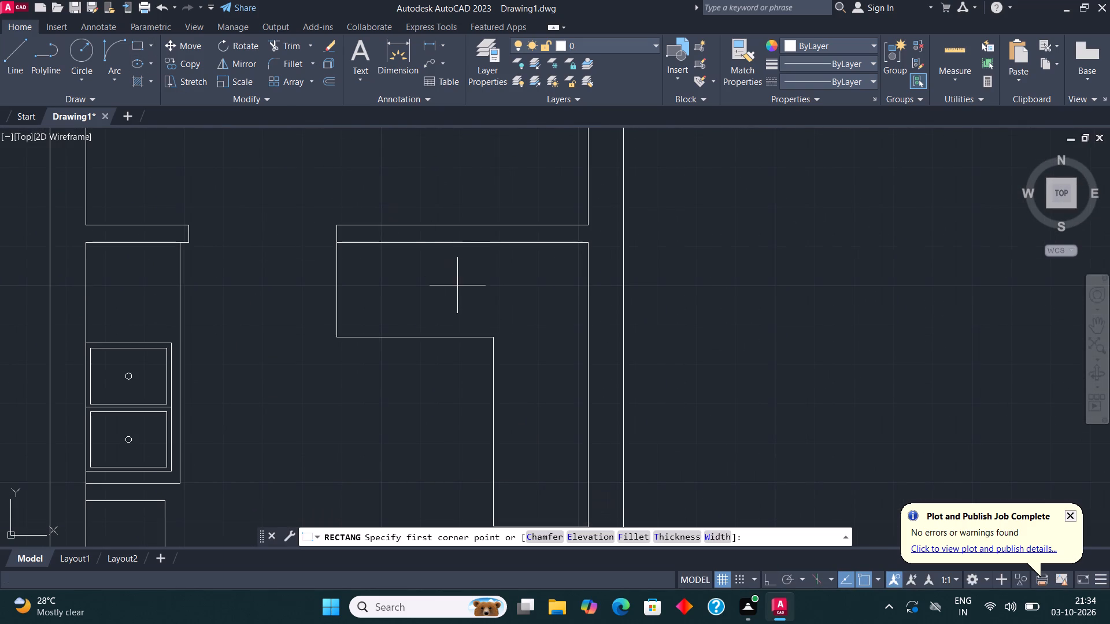
scroll(457, 287, "up", 1)
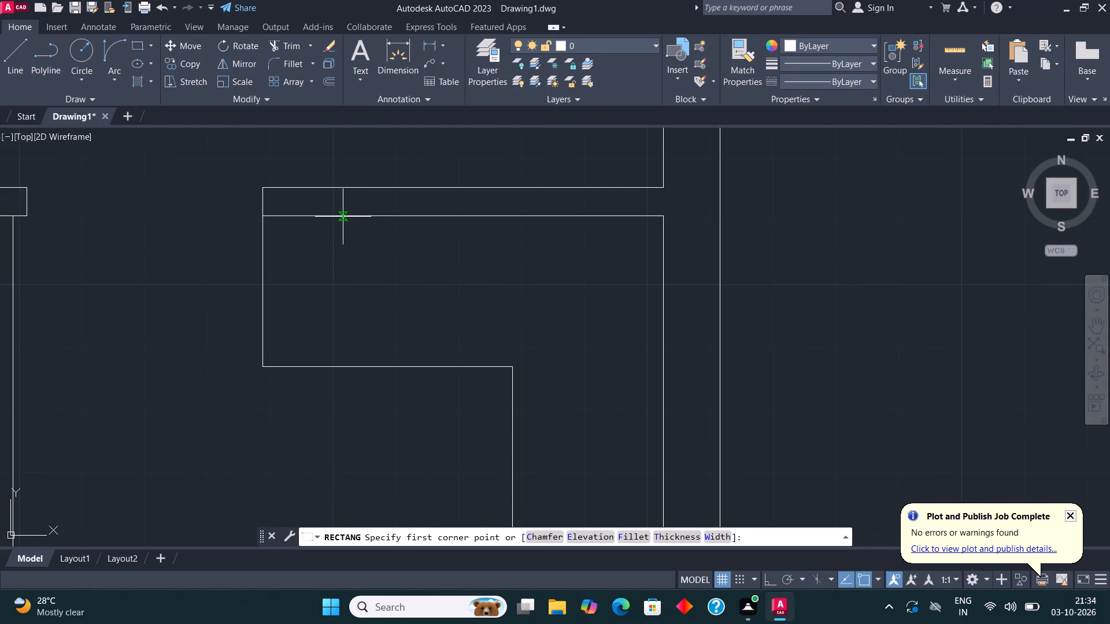
left_click(343, 217)
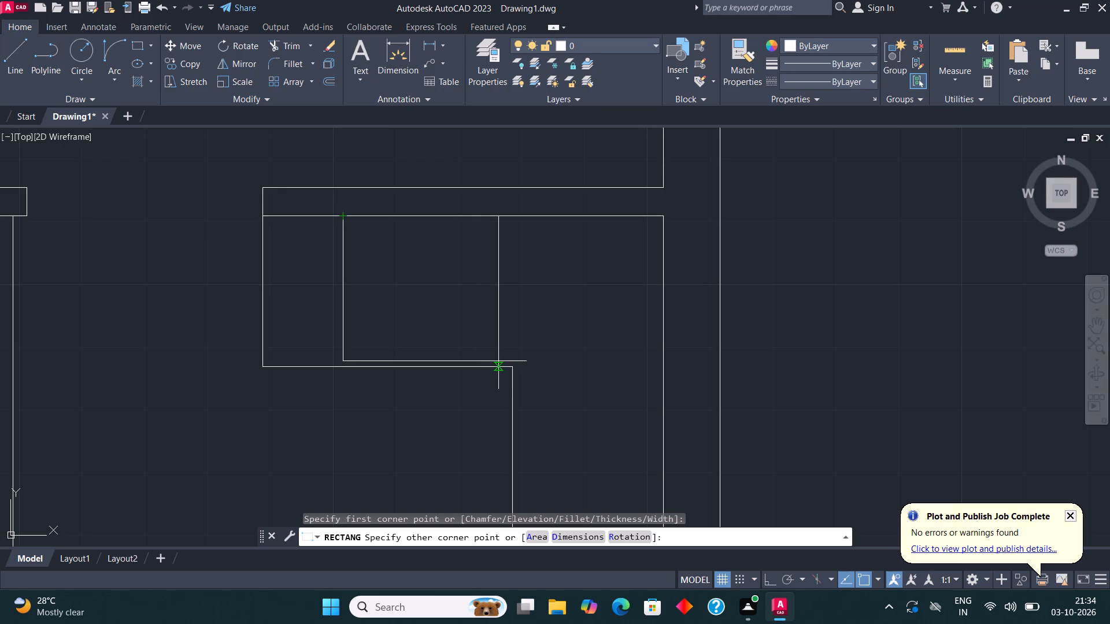
left_click(502, 361)
Stretch the new rectangle's lower edge up slightly, leaving a narrow gap to the counter's front edge.
middle_click_drag(515, 262, 530, 283)
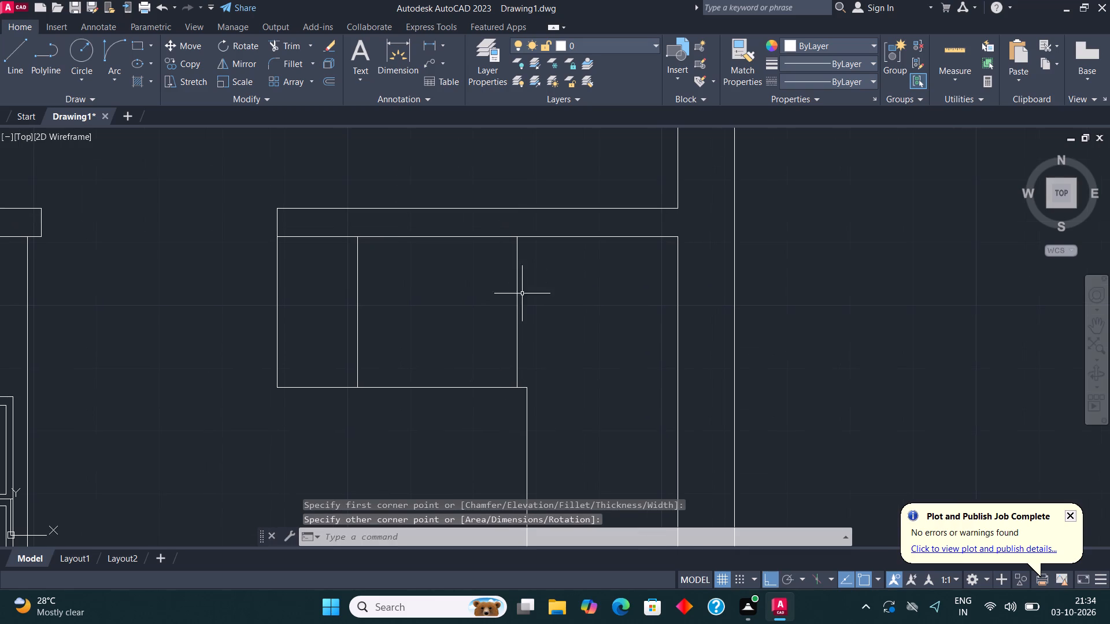
scroll(468, 393, "up", 2)
left_click(586, 289)
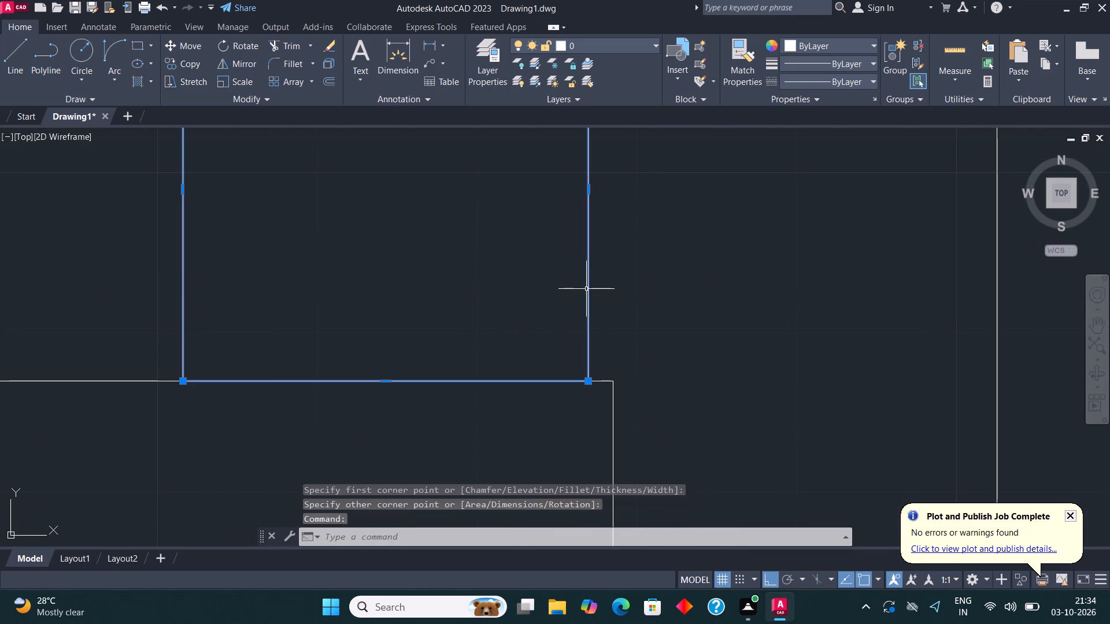
left_click(387, 382)
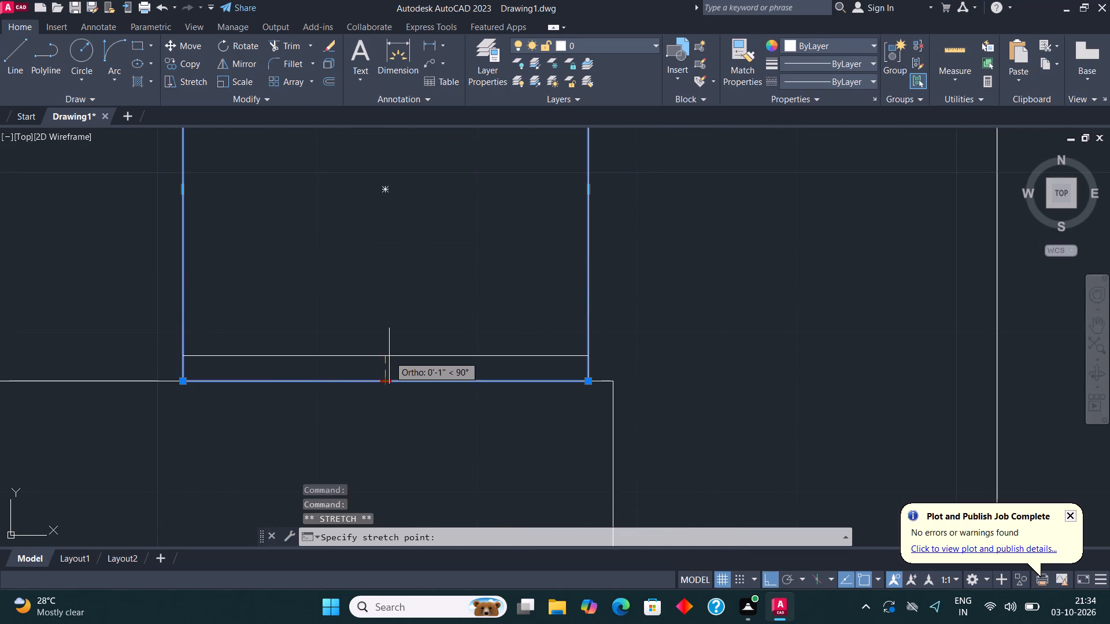
left_click(390, 342)
key("Escape")
scroll(417, 385, "down", 2)
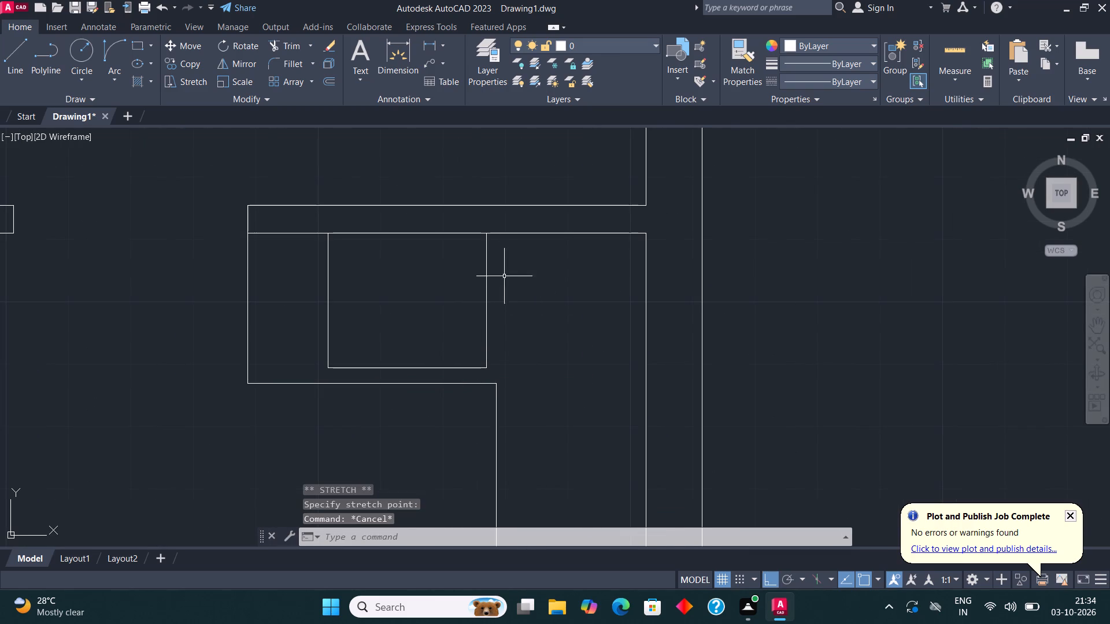
Divide the counter rectangle into four quarters with a vertical and a horizontal line through its edge midpoints.
middle_click_drag(509, 259, 573, 274)
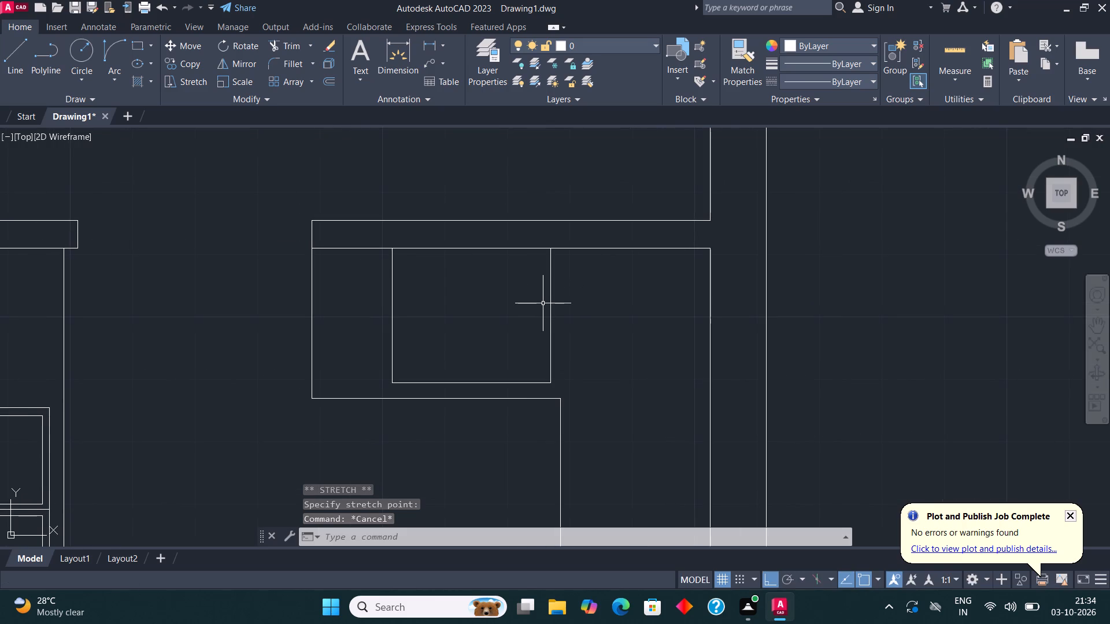
scroll(539, 292, "up", 1)
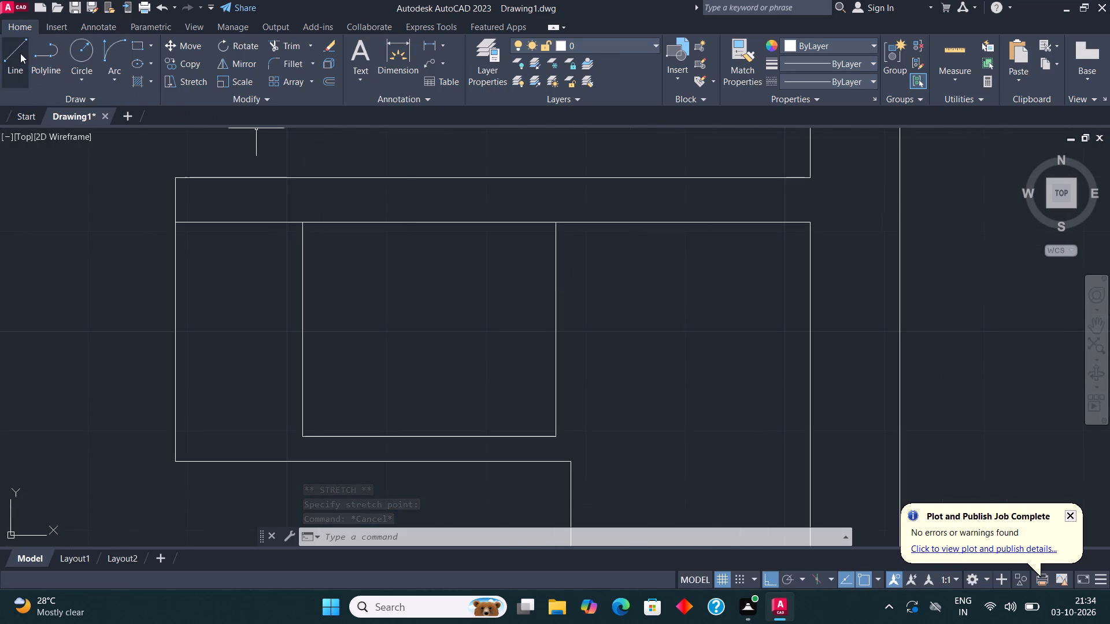
left_click(18, 51)
left_click(425, 224)
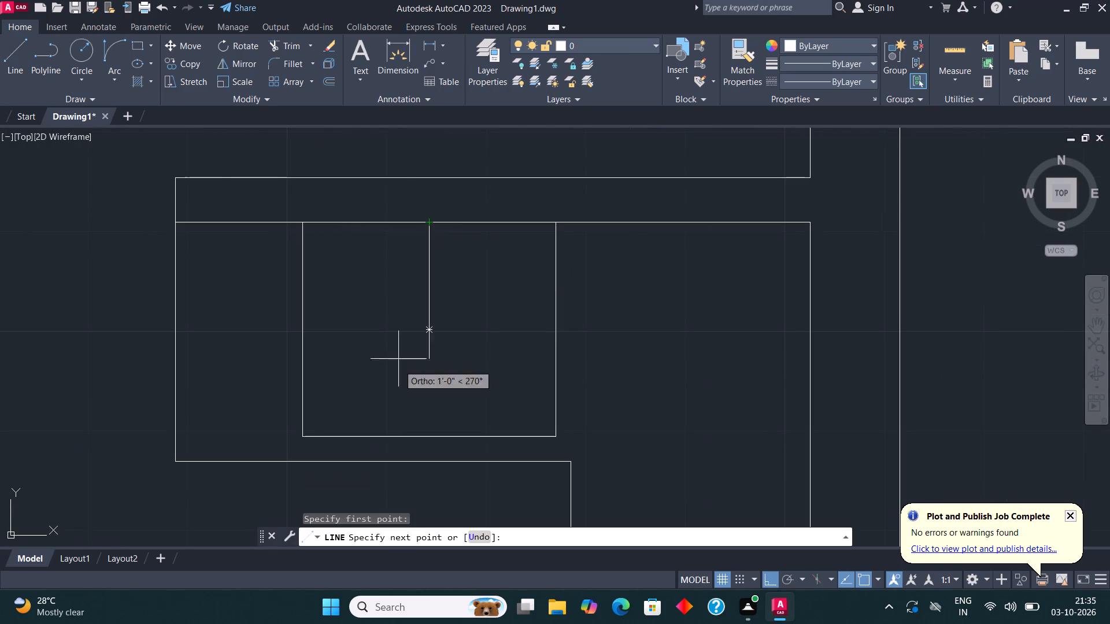
left_click(432, 437)
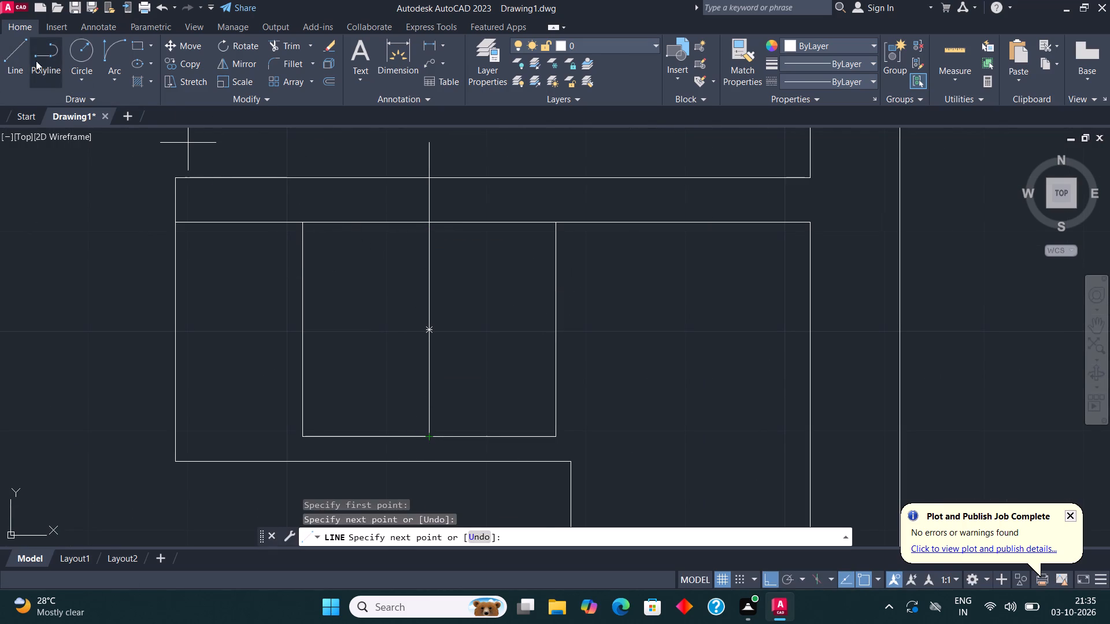
left_click(18, 47)
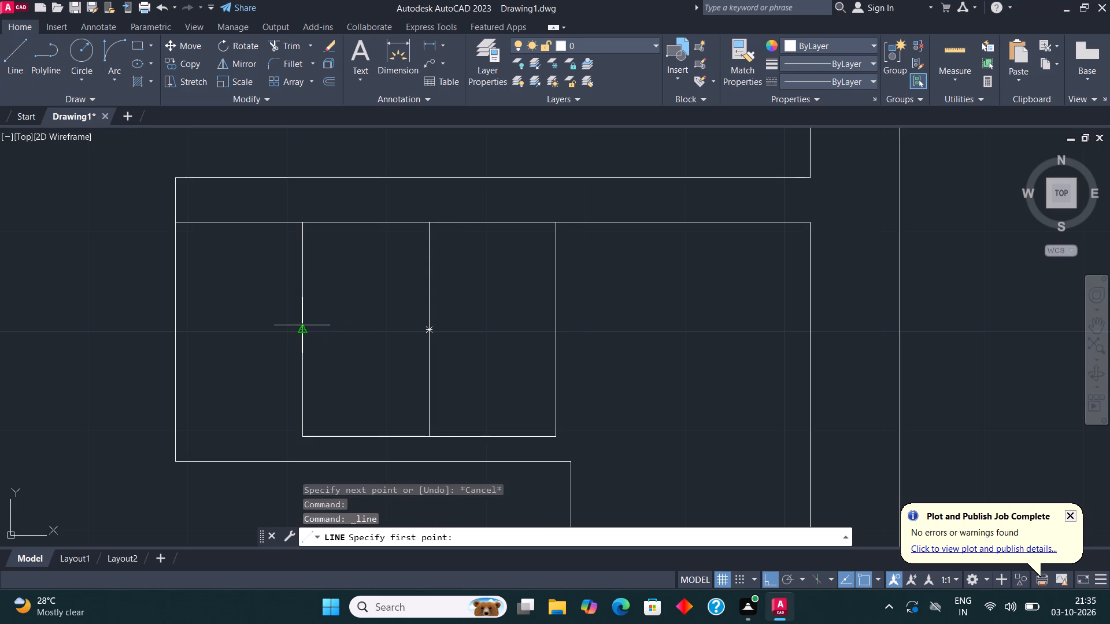
left_click(302, 326)
left_click(555, 330)
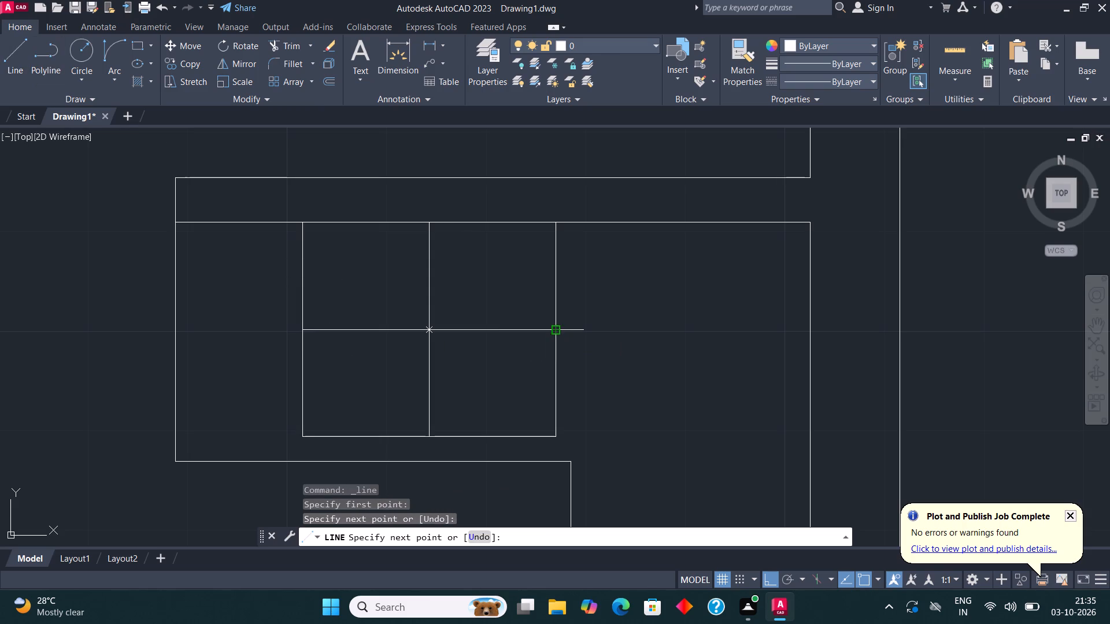
key("Escape")
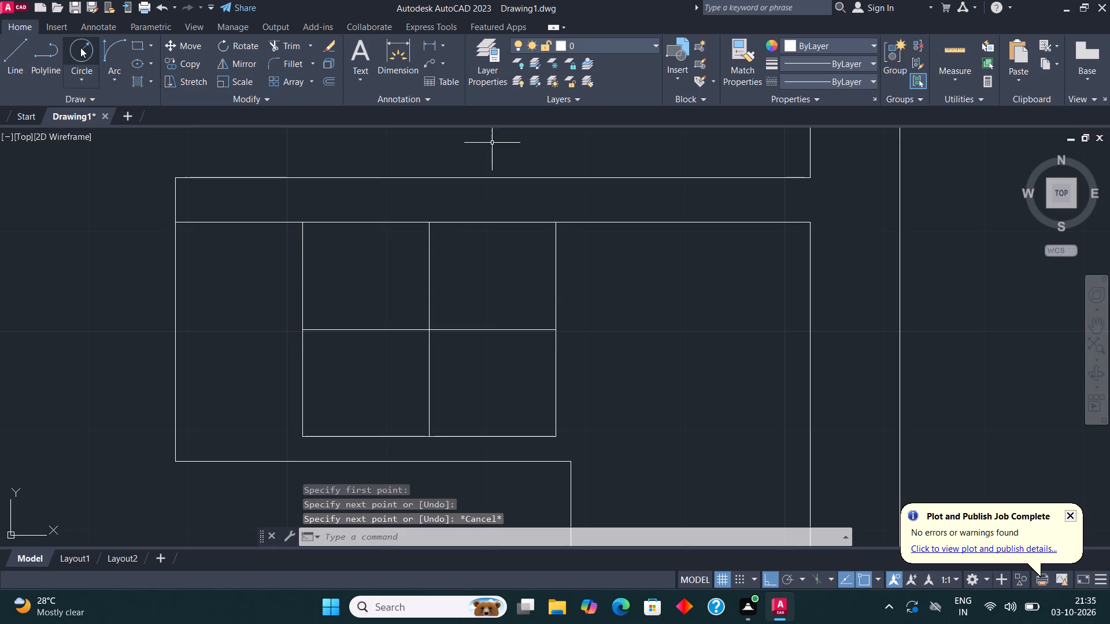
Draw a circle of about 2" radius in the middle of the rectangle's upper-left quarter.
left_click(79, 46)
scroll(334, 241, "up", 1)
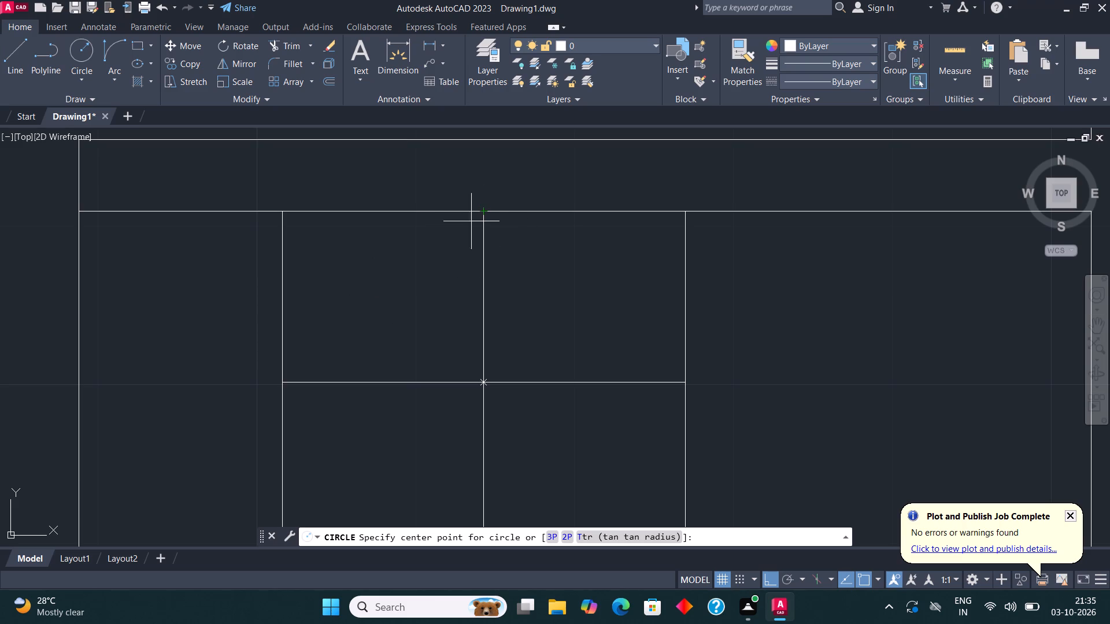
left_click(382, 297)
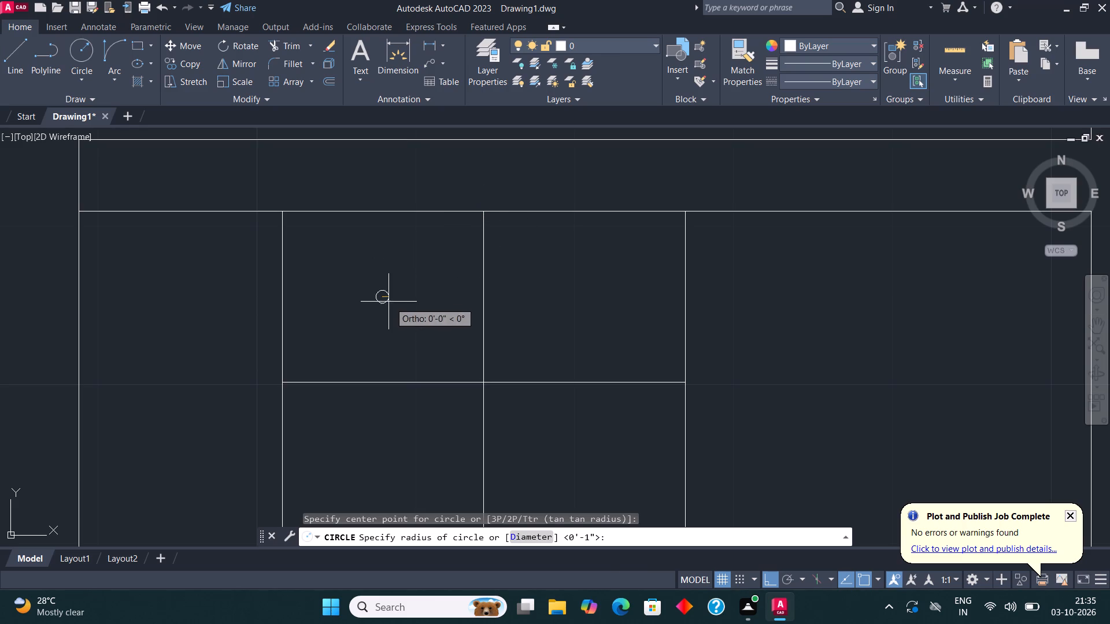
left_click(406, 324)
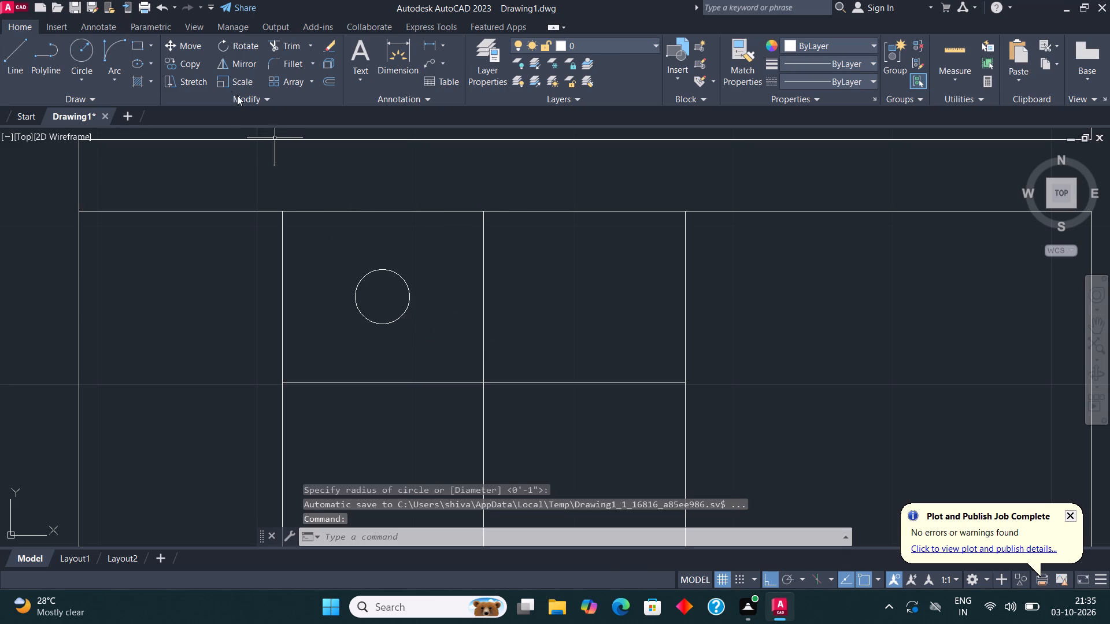
Draw a second circle on the first circle's centre, picking its radius on the first circle's edge.
left_click(79, 49)
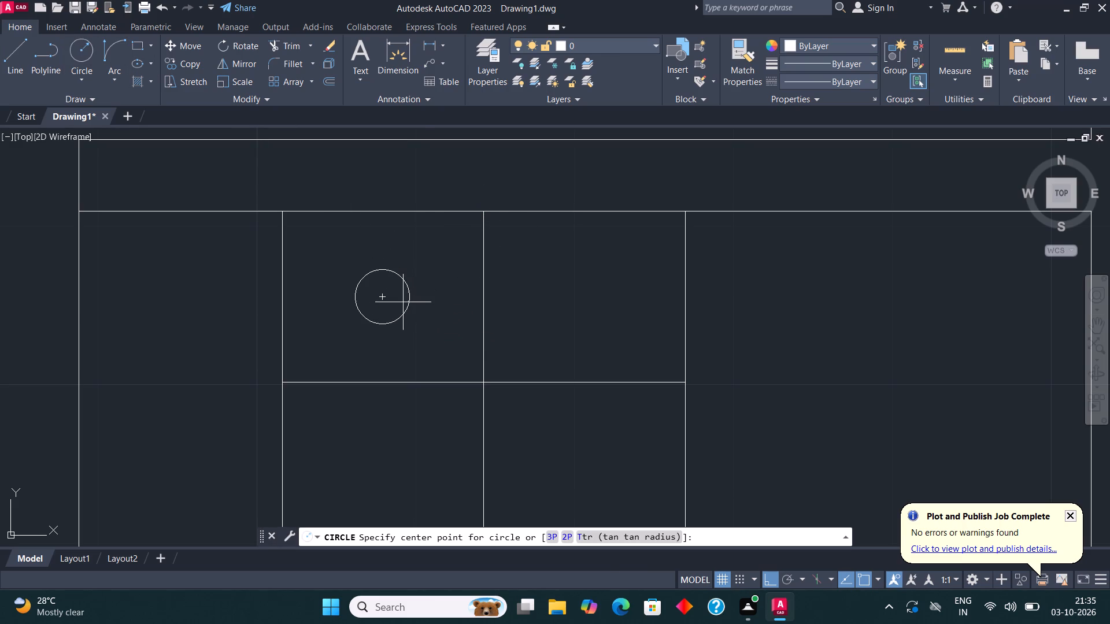
left_click(385, 295)
scroll(399, 318, "up", 1)
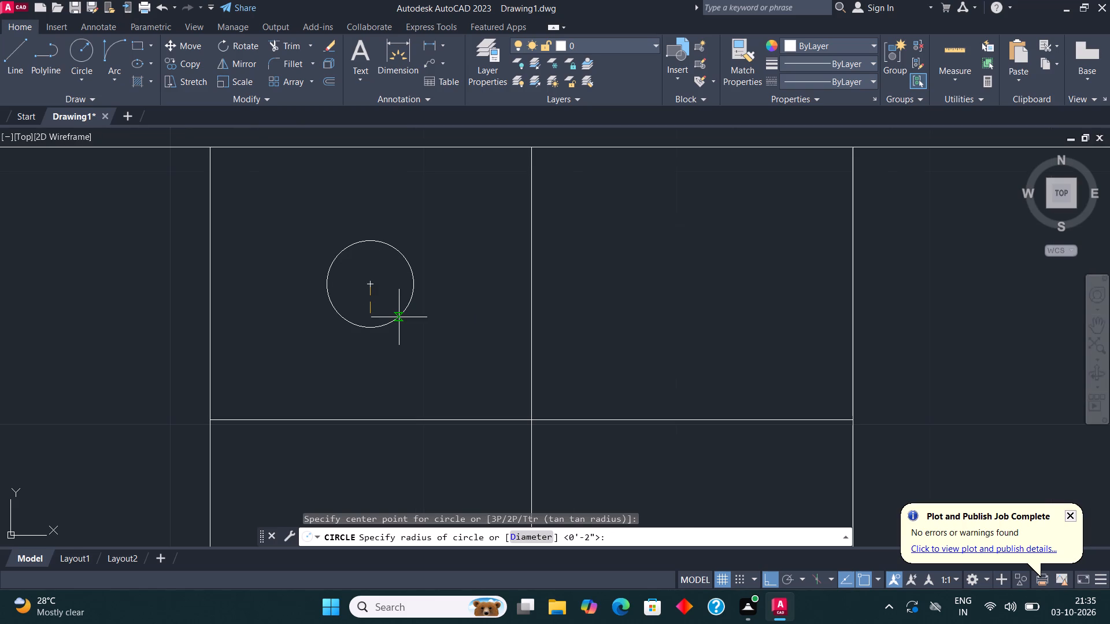
left_click(399, 318)
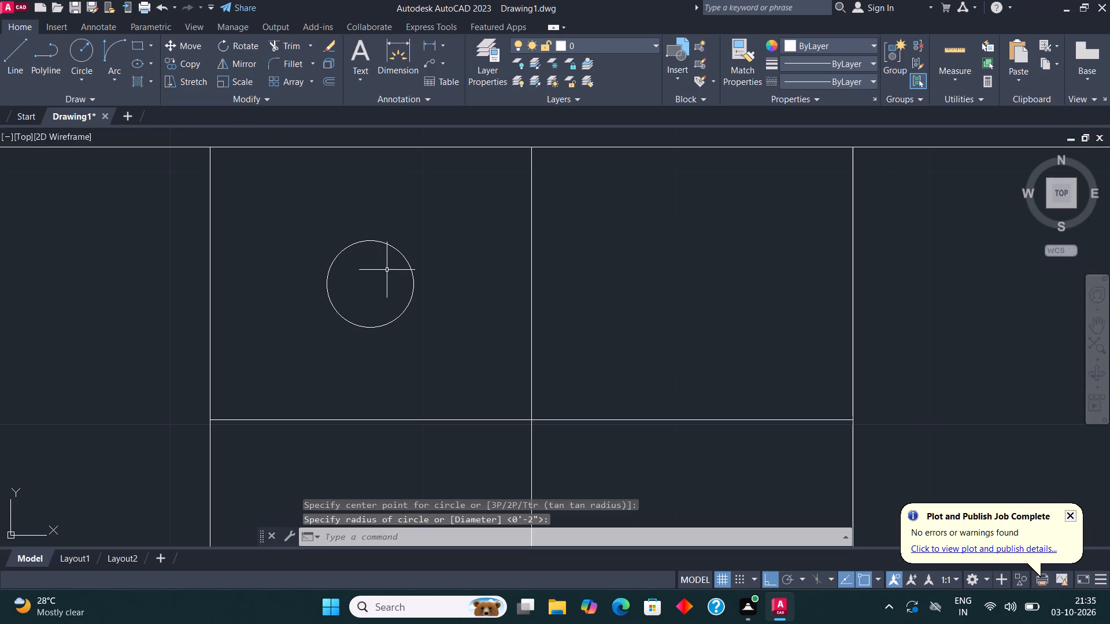
Draw a smaller circle of about 1" radius on the centre of the 2" circle in the upper-left quarter.
scroll(372, 260, "up", 1)
left_click(73, 49)
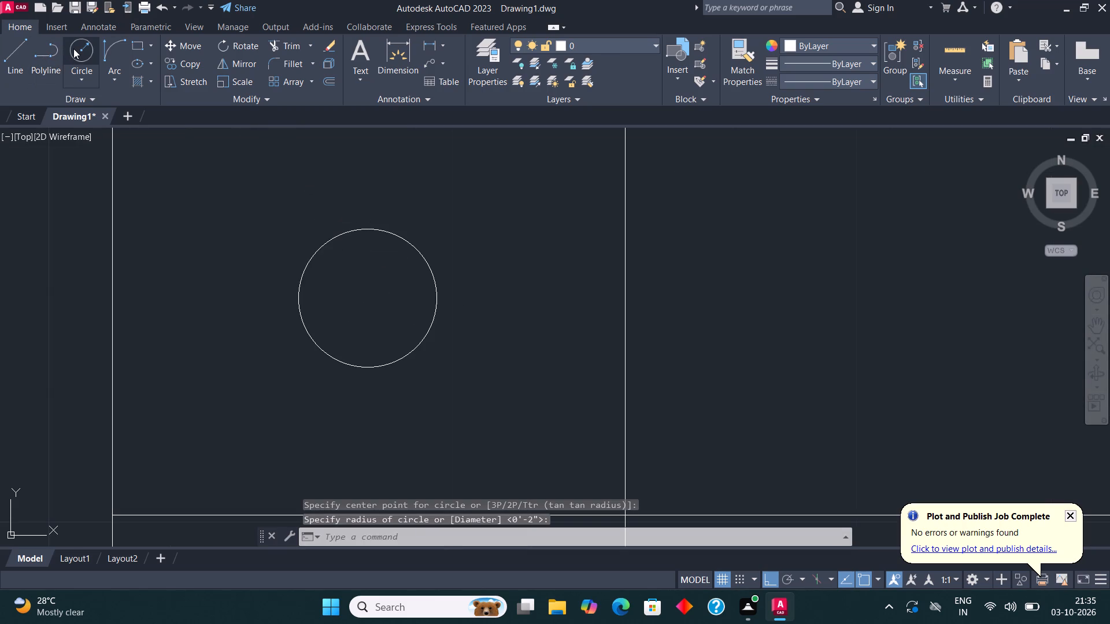
left_click(367, 296)
left_click(401, 345)
Enlarge the inner circle by stretching its radius, leaving only a narrow ring inside the outer circle.
scroll(368, 250, "up", 1)
left_click(367, 252)
scroll(366, 252, "up", 2)
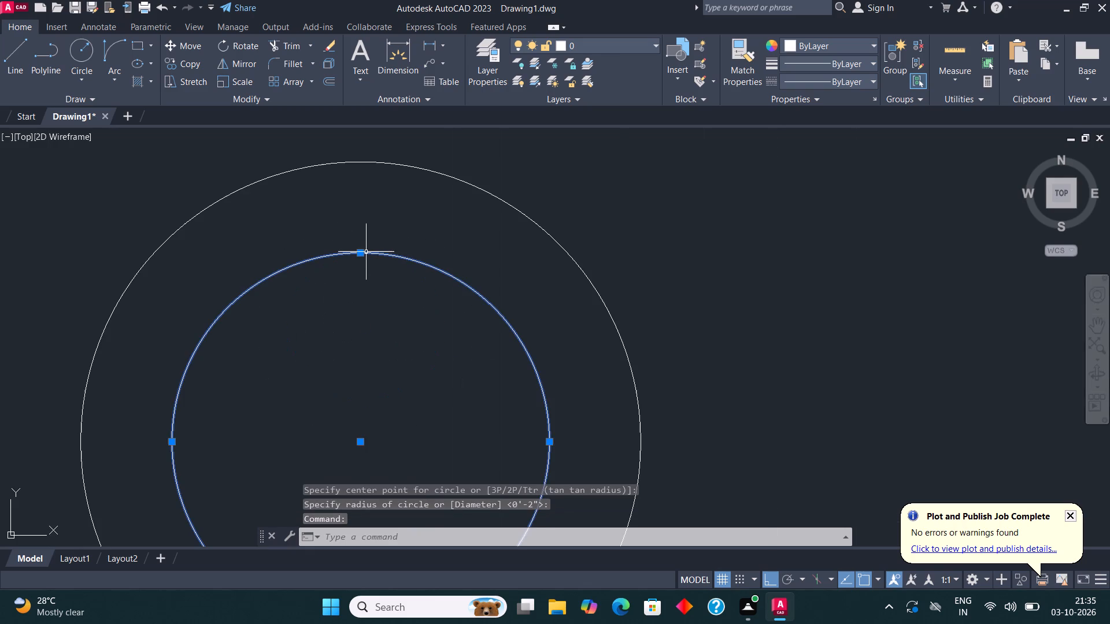
left_click(360, 252)
left_click(358, 203)
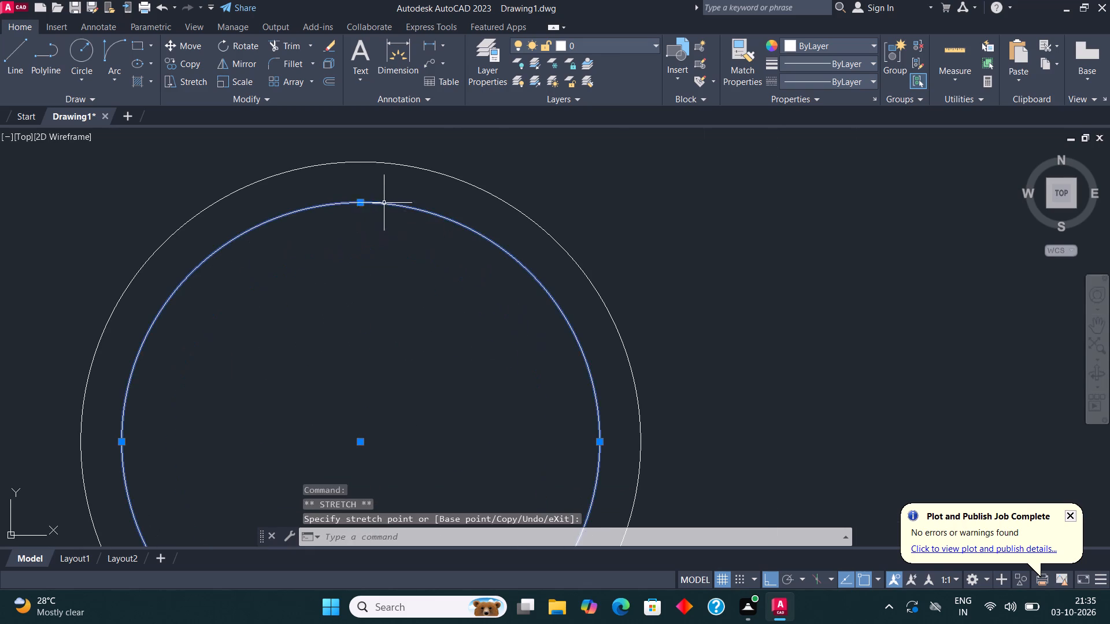
scroll(395, 208, "down", 3)
key("Escape")
scroll(446, 256, "down", 1)
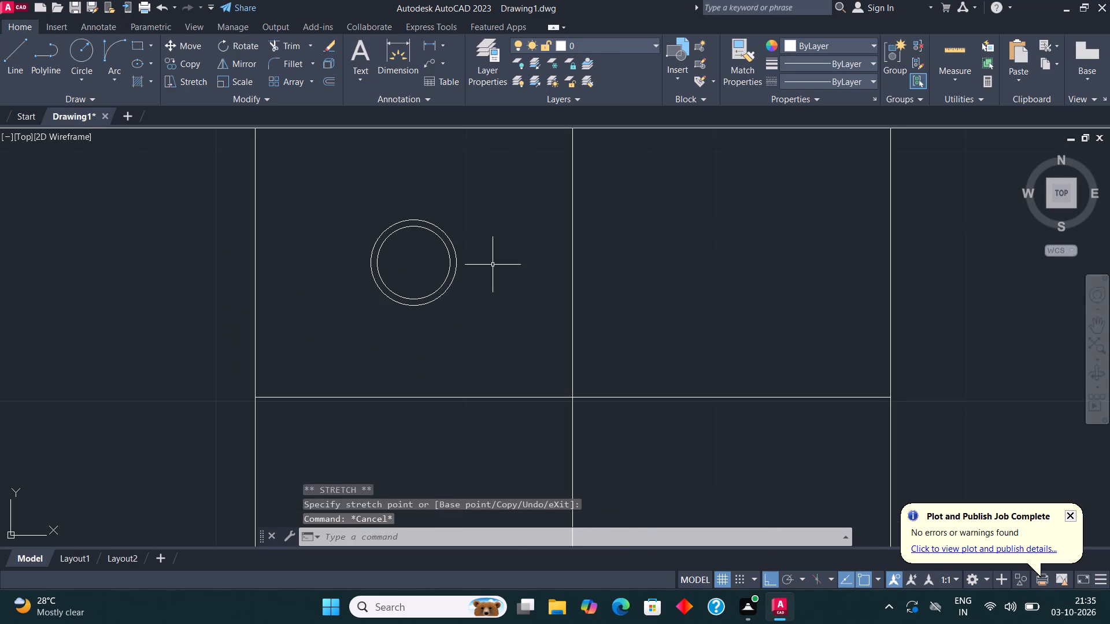
Draw a larger burner circle in the middle of the hob's upper-right quarter.
middle_click_drag(439, 265, 434, 266)
left_click(82, 49)
scroll(166, 240, "down", 2)
scroll(410, 274, "up", 1)
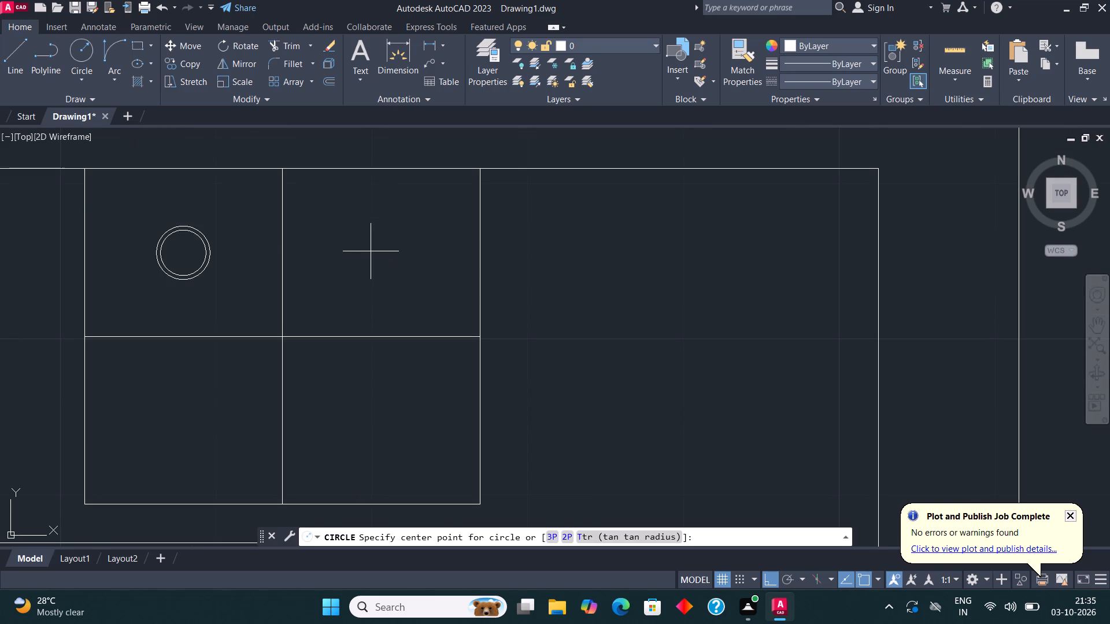
left_click(373, 253)
left_click(399, 299)
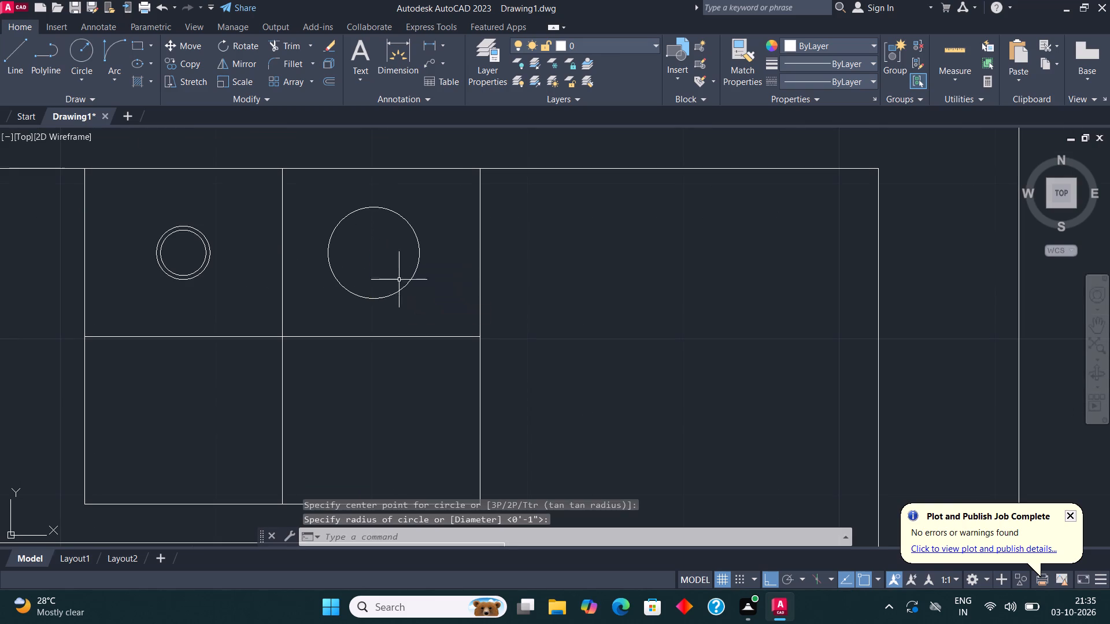
Offset the upper-right circle inward twice by a small picked distance, making three concentric rings.
scroll(390, 240, "up", 1)
left_click(332, 194)
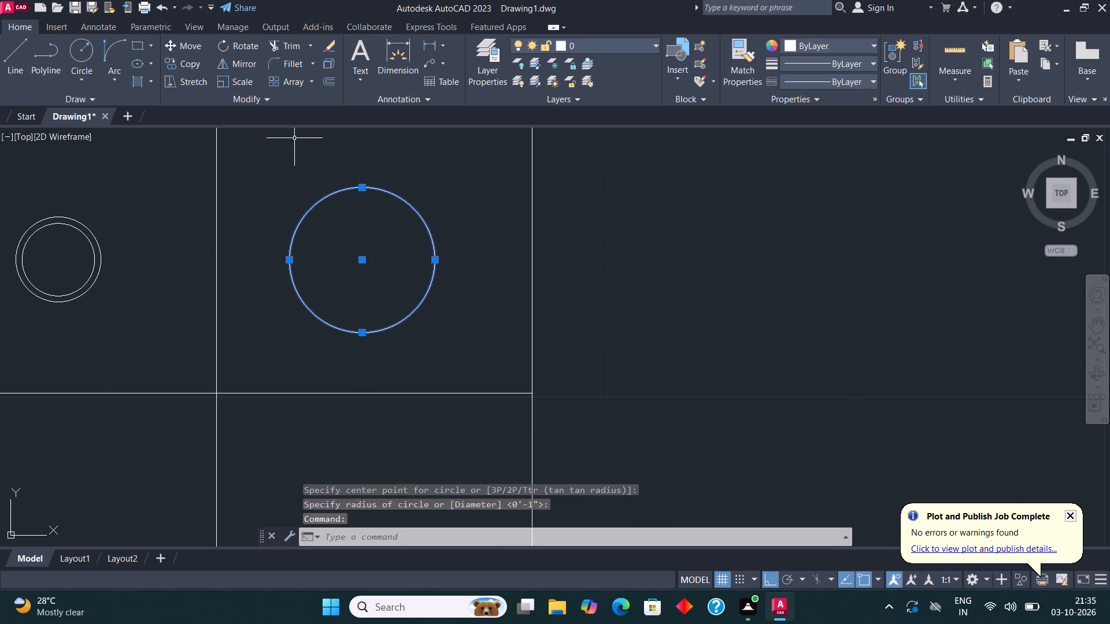
left_click(326, 79)
left_click(356, 187)
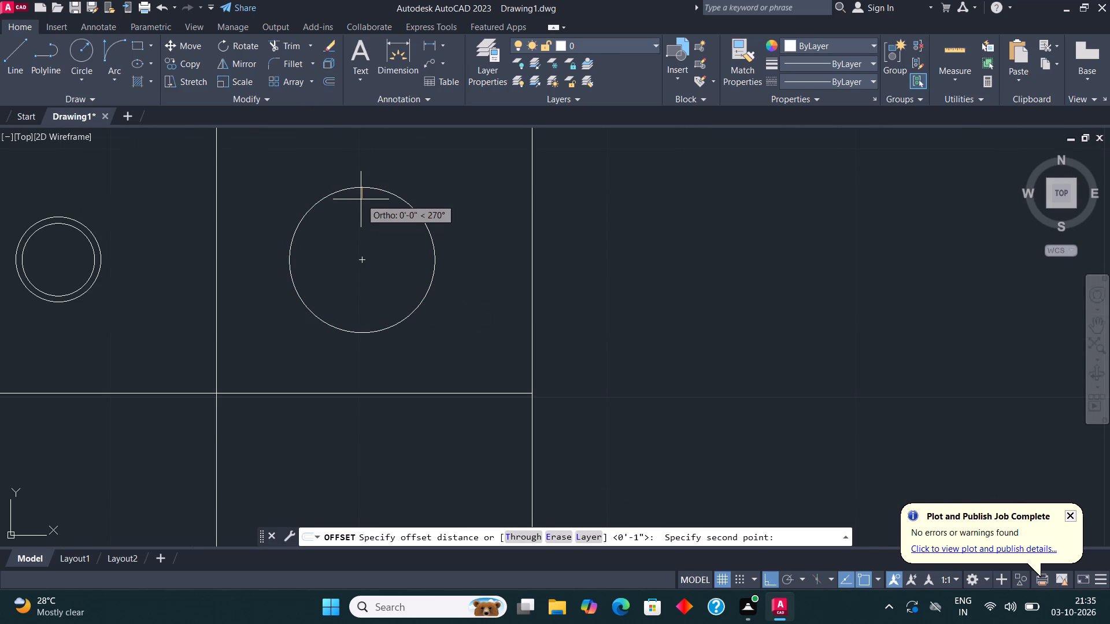
left_click(361, 199)
left_click(369, 222)
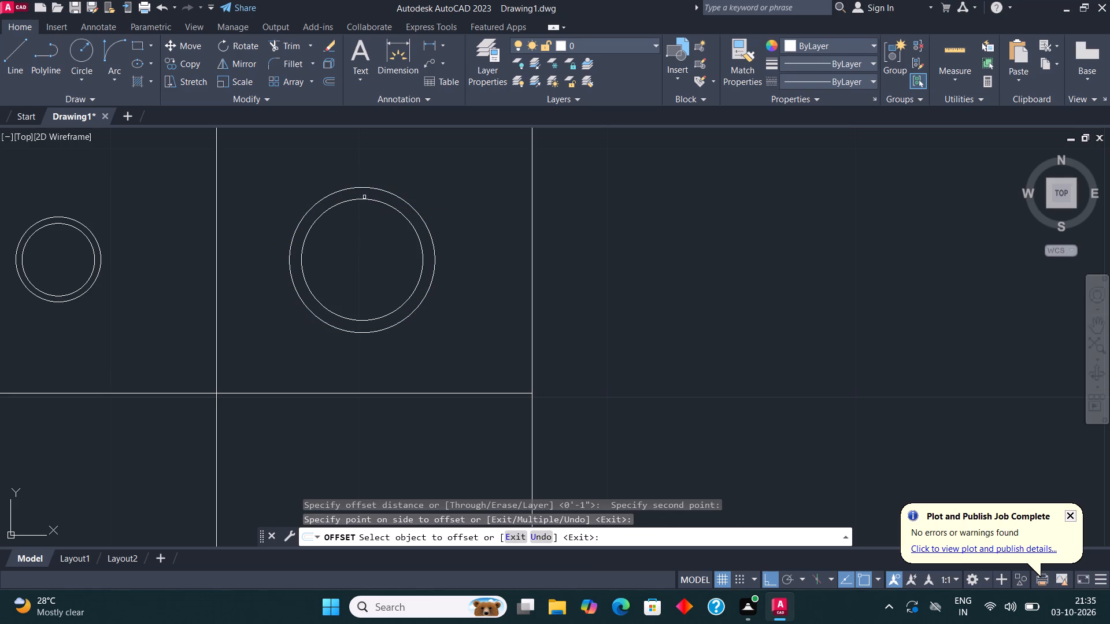
scroll(361, 185, "up", 1)
left_click(358, 204)
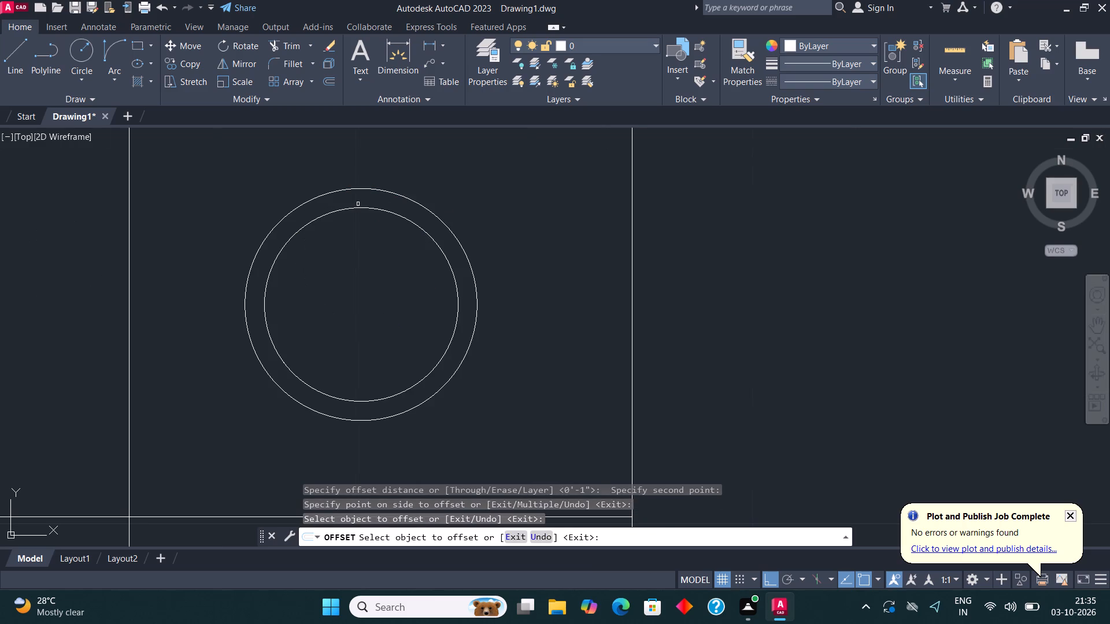
left_click(358, 206)
left_click(361, 221)
scroll(424, 203, "down", 3)
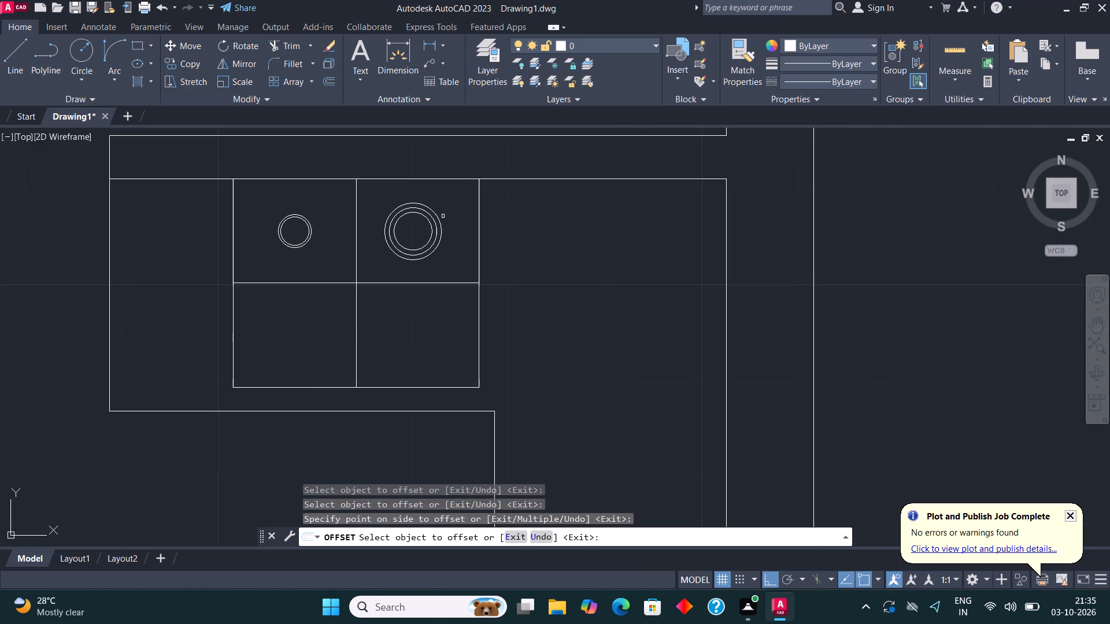
key("Escape")
Copy the three-ring burner from its centre to the middle of the hob's lower-left quarter, with Ortho off.
middle_click_drag(339, 252, 452, 280)
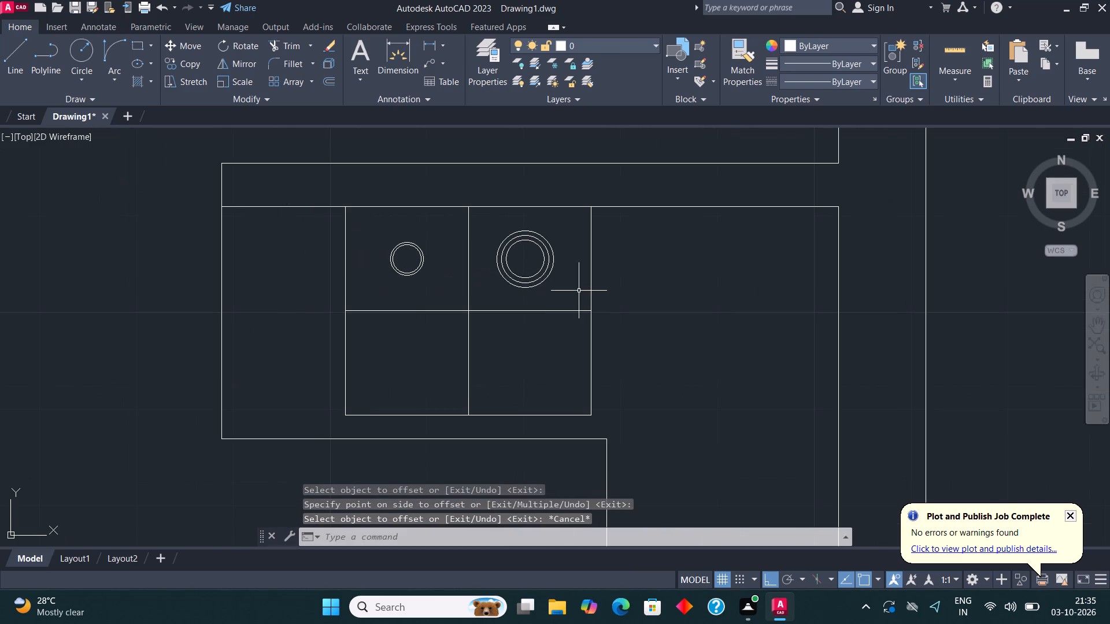
left_click(553, 290)
left_click(520, 260)
left_click(181, 65)
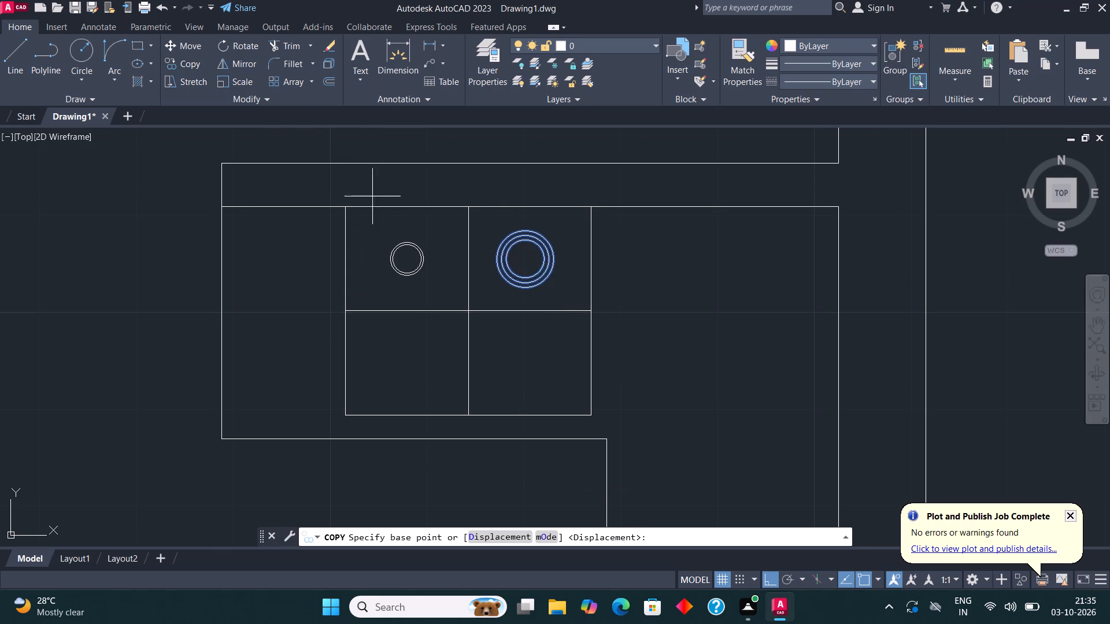
left_click(525, 260)
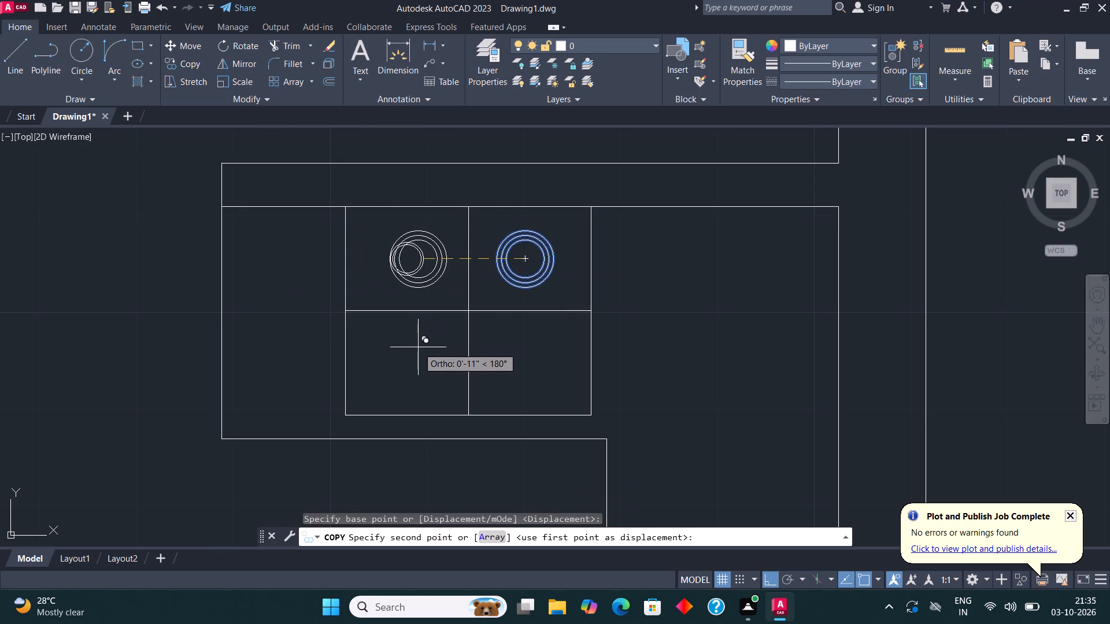
key("F8")
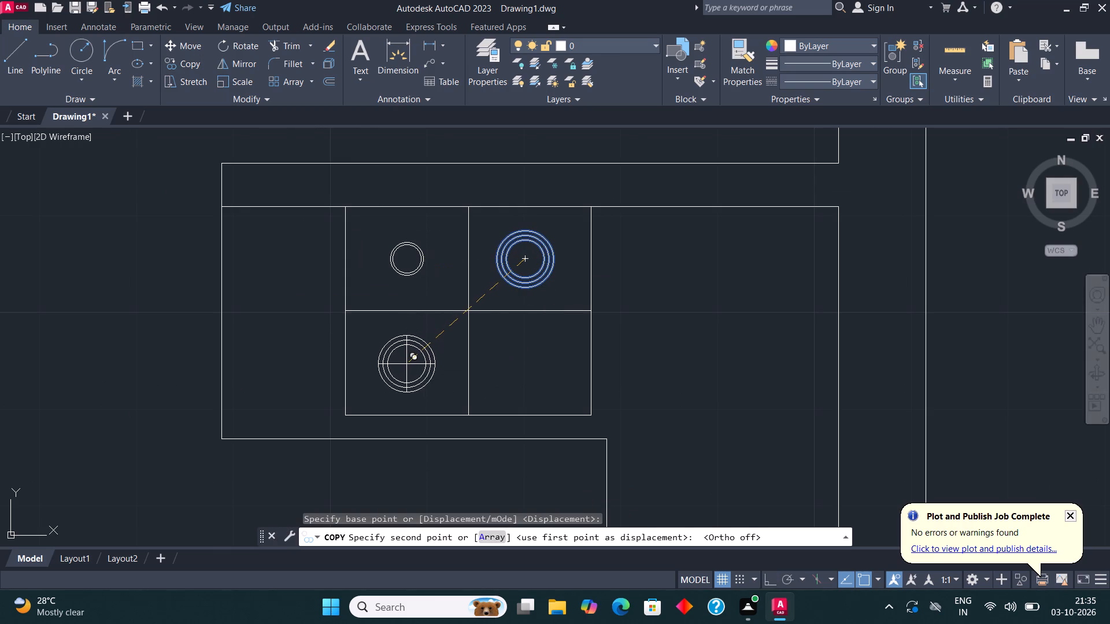
left_click(406, 364)
key("grave")
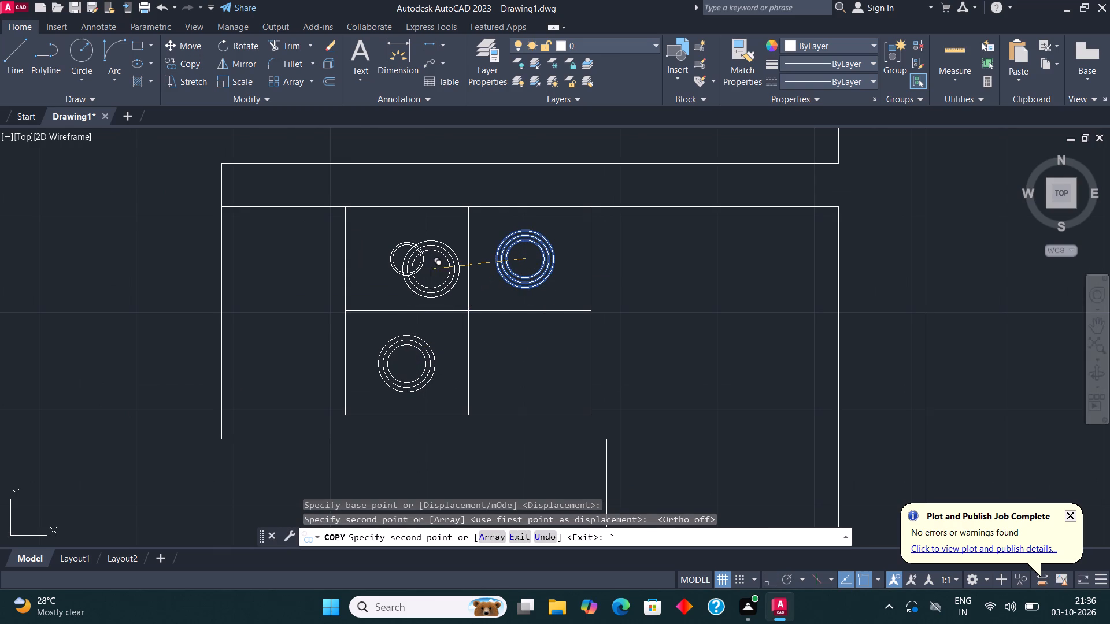
key("Escape")
Copy the small two-ring burner from its centre to the middle of the hob's lower-right quarter.
left_click_drag(431, 285, 428, 280)
left_click(402, 246)
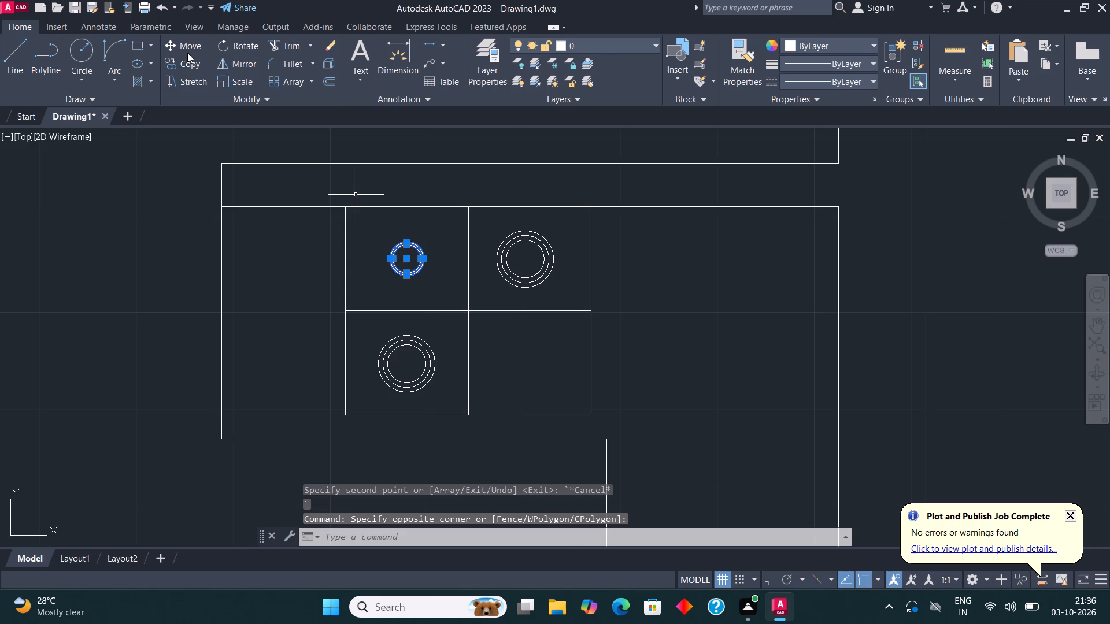
left_click(191, 66)
left_click(409, 259)
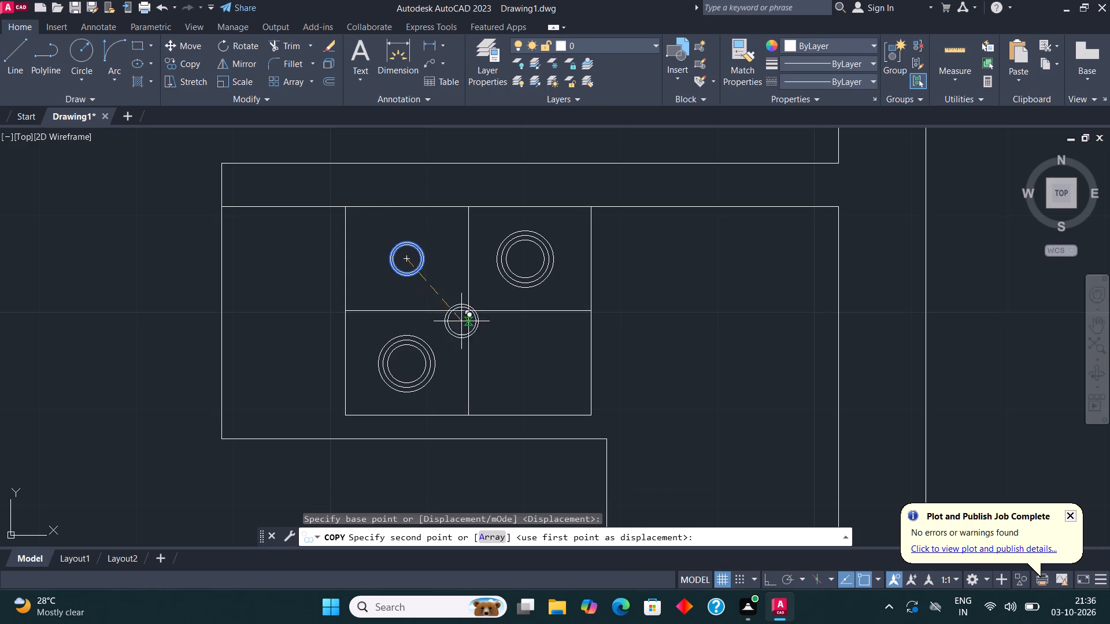
left_click(526, 363)
key("Escape")
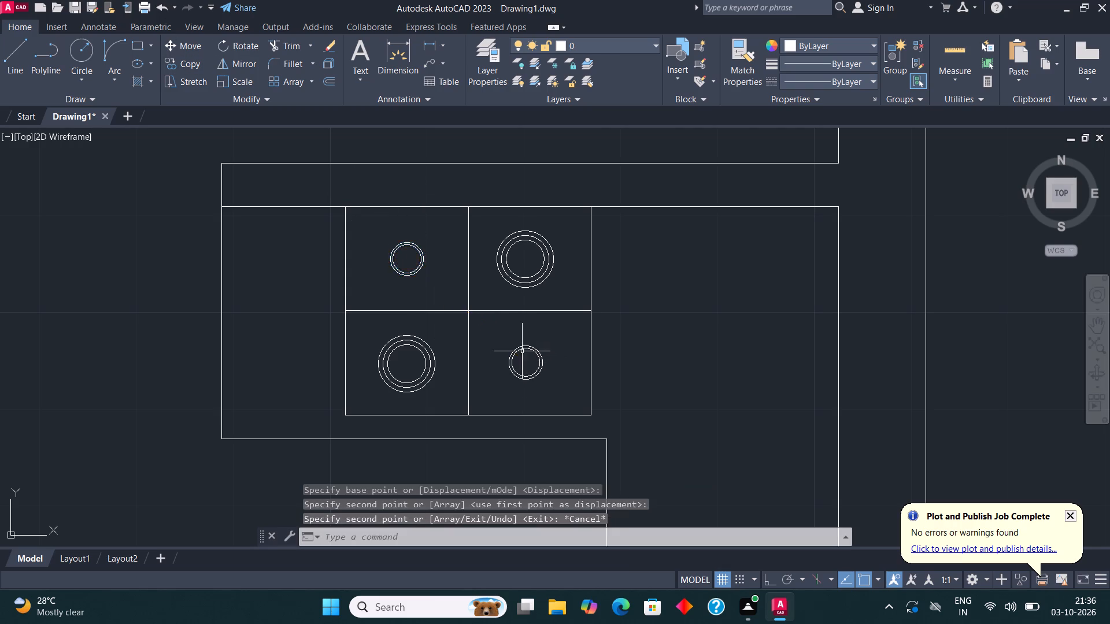
Draw a narrow full-height rectangle against the left edge of the appliance rectangle below the L-shaped counter.
scroll(436, 310, "down", 2)
middle_click_drag(601, 306, 566, 250)
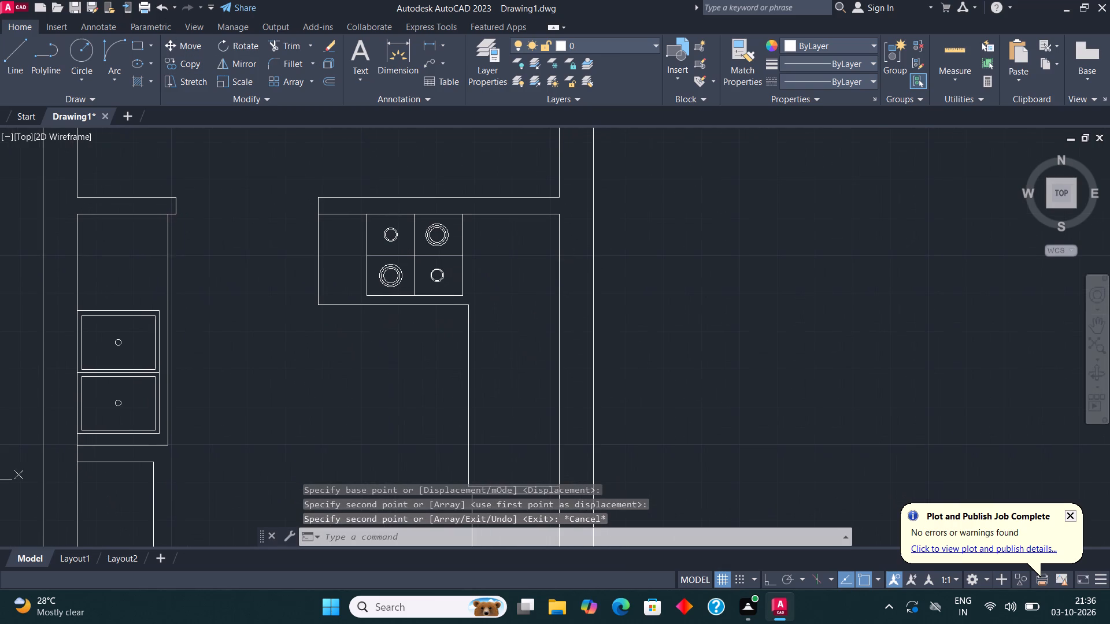
middle_click_drag(589, 294, 589, 140)
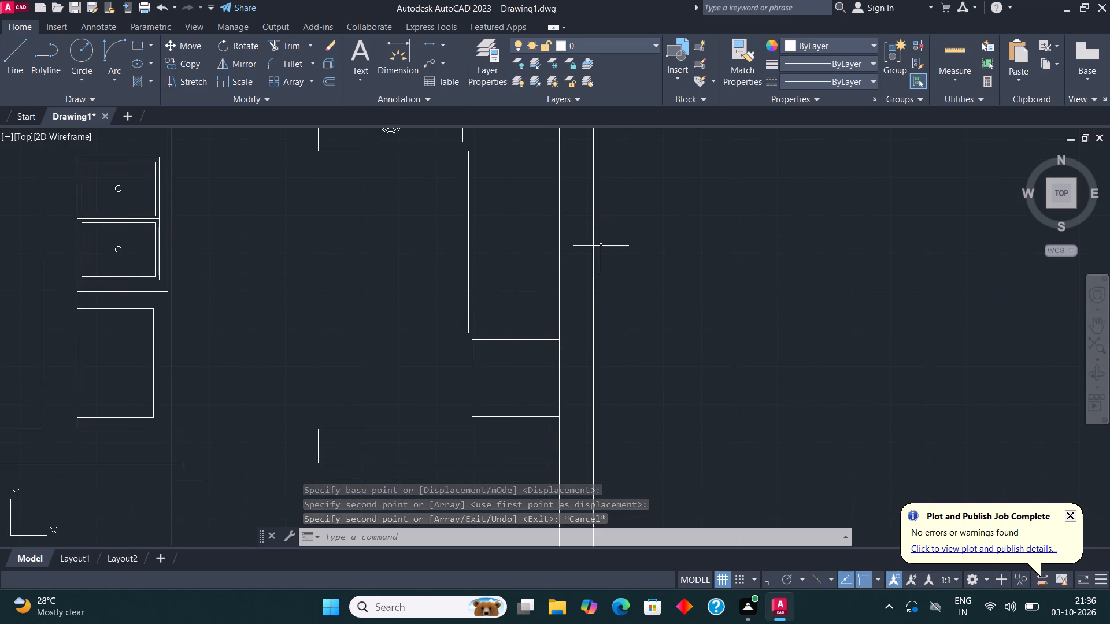
scroll(473, 430, "up", 2)
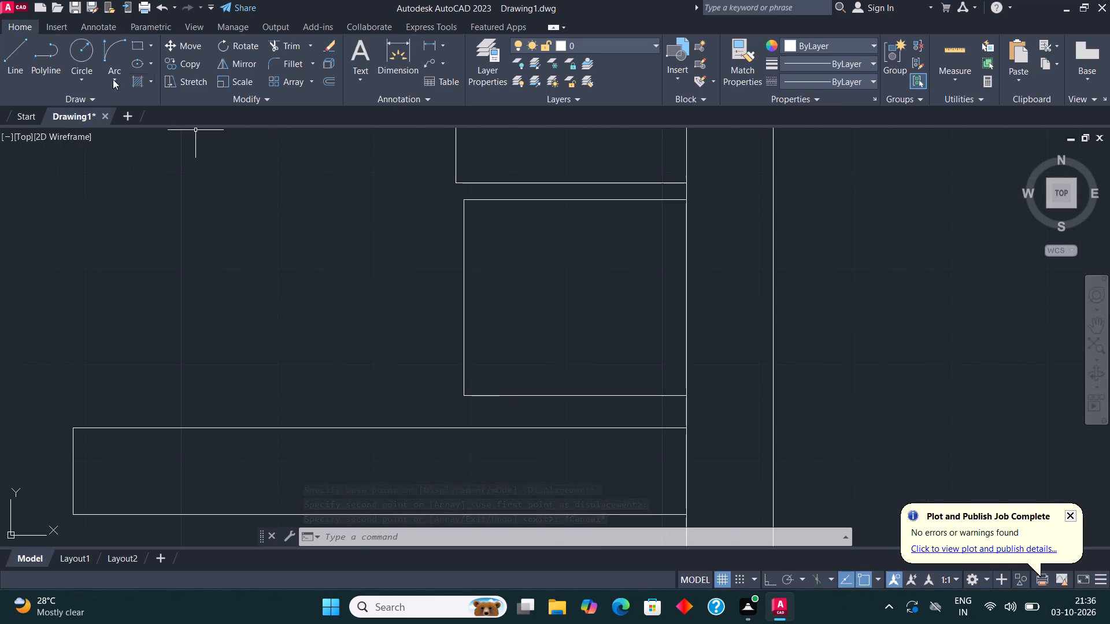
left_click(131, 45)
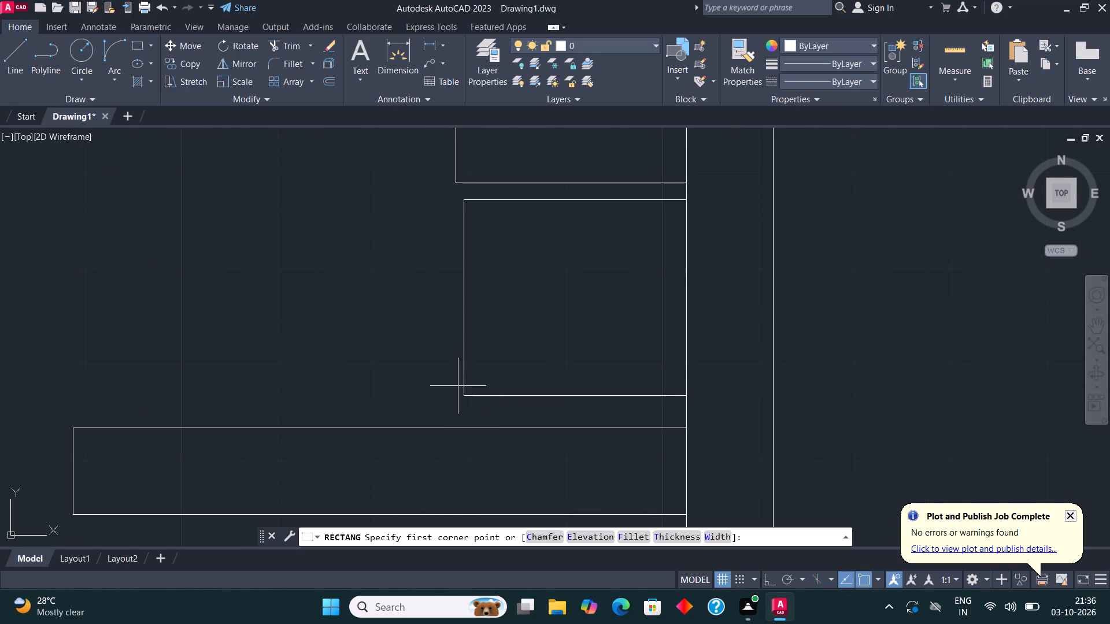
left_click(465, 398)
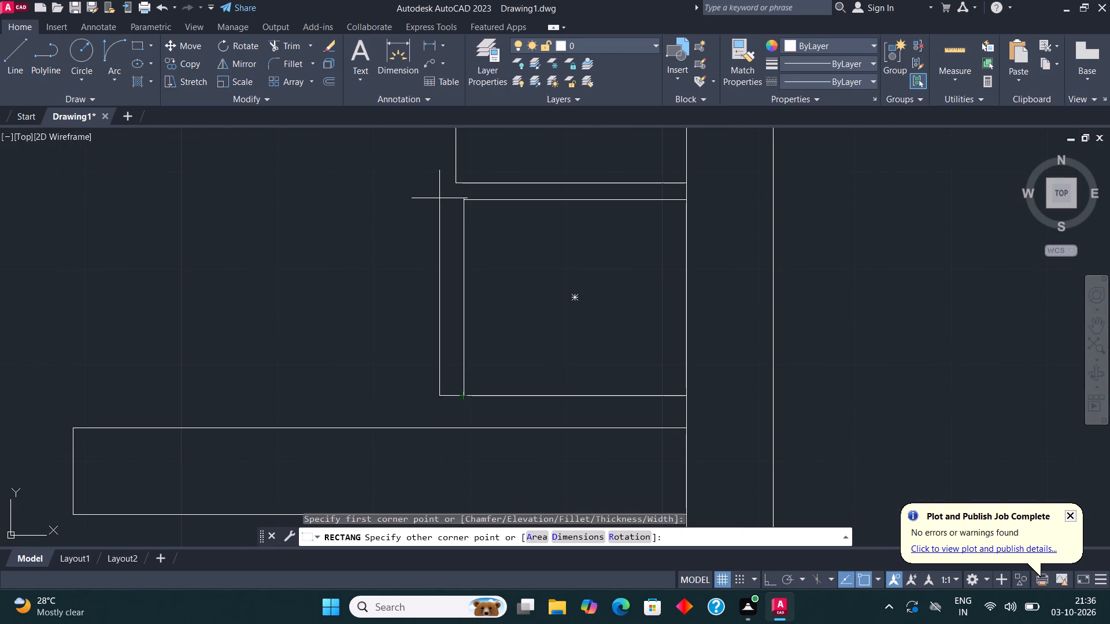
left_click(436, 200)
key("Escape")
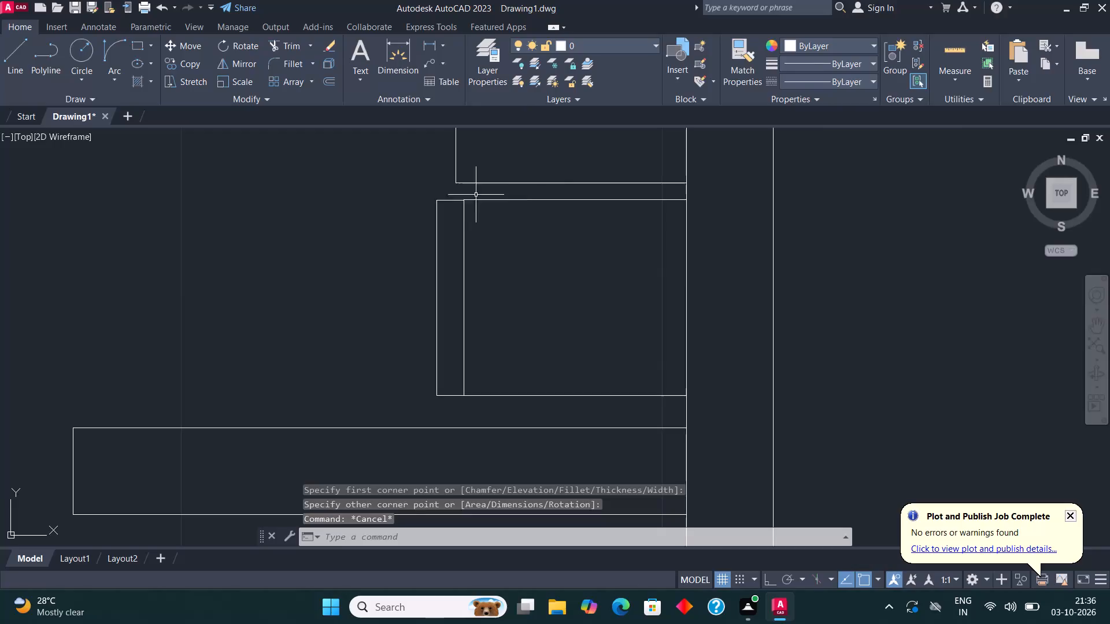
Stretch the narrow rectangle's upper edge up to line up with the appliance rectangle's upper edge.
scroll(464, 195, "up", 3)
left_click(398, 215)
left_click(395, 231)
scroll(395, 211, "up", 3)
left_click(390, 245)
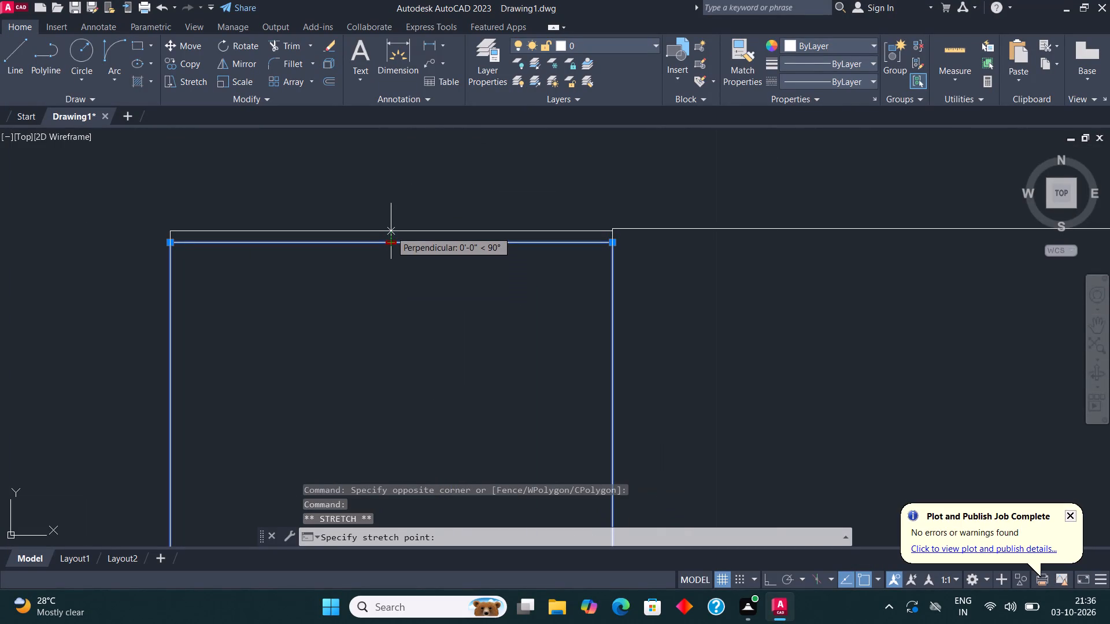
left_click(391, 228)
key("Escape")
key("Escape")
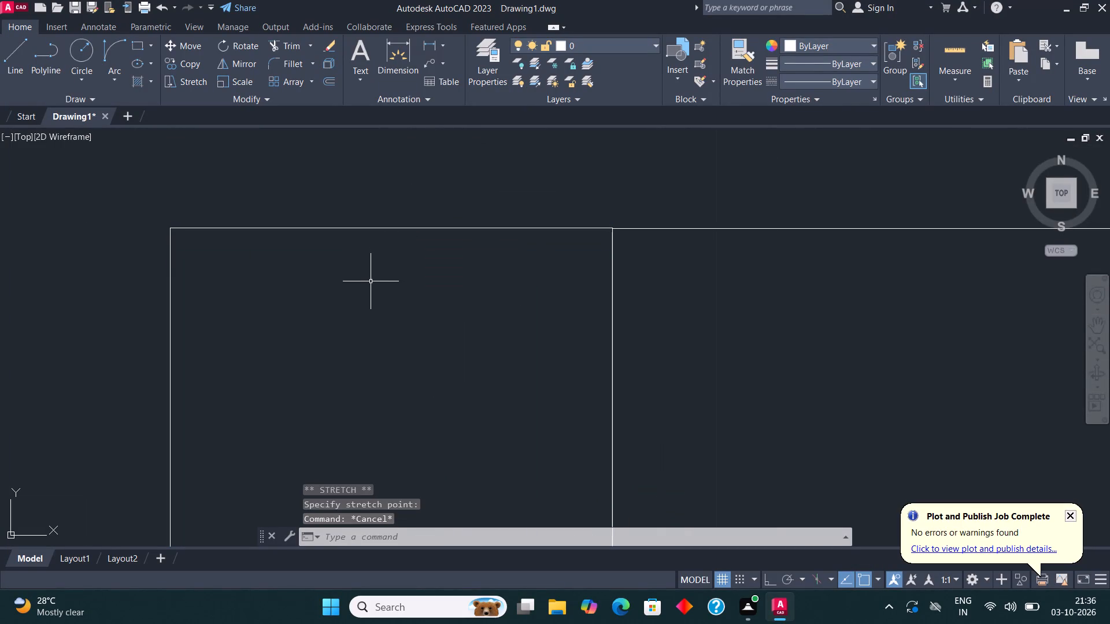
left_click(391, 226)
left_click(388, 233)
scroll(388, 231, "up", 1)
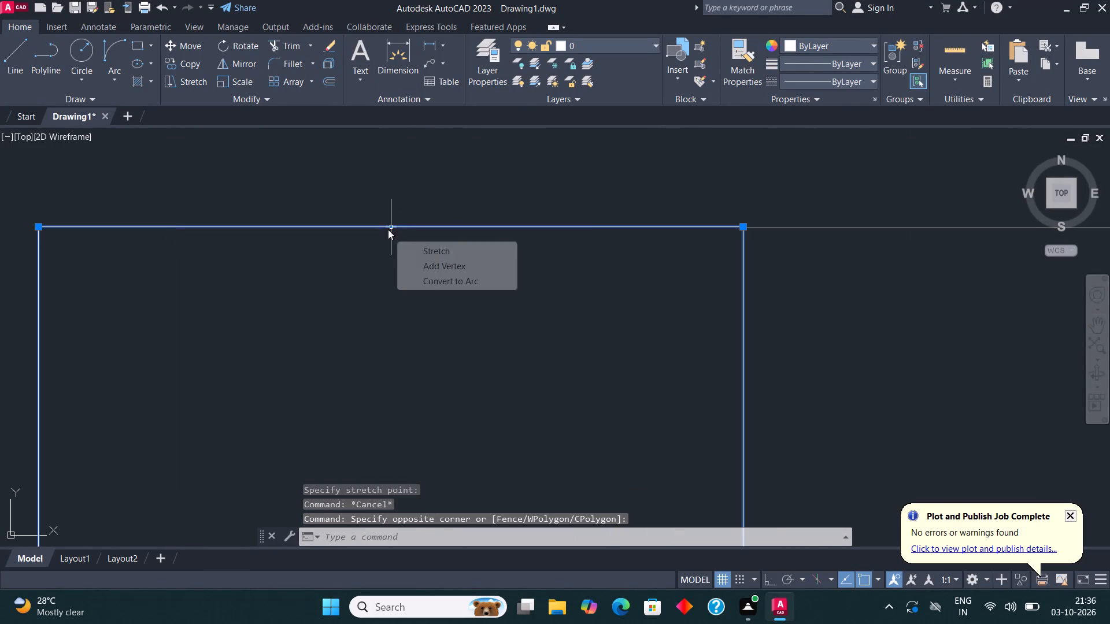
left_click(388, 229)
left_click(390, 229)
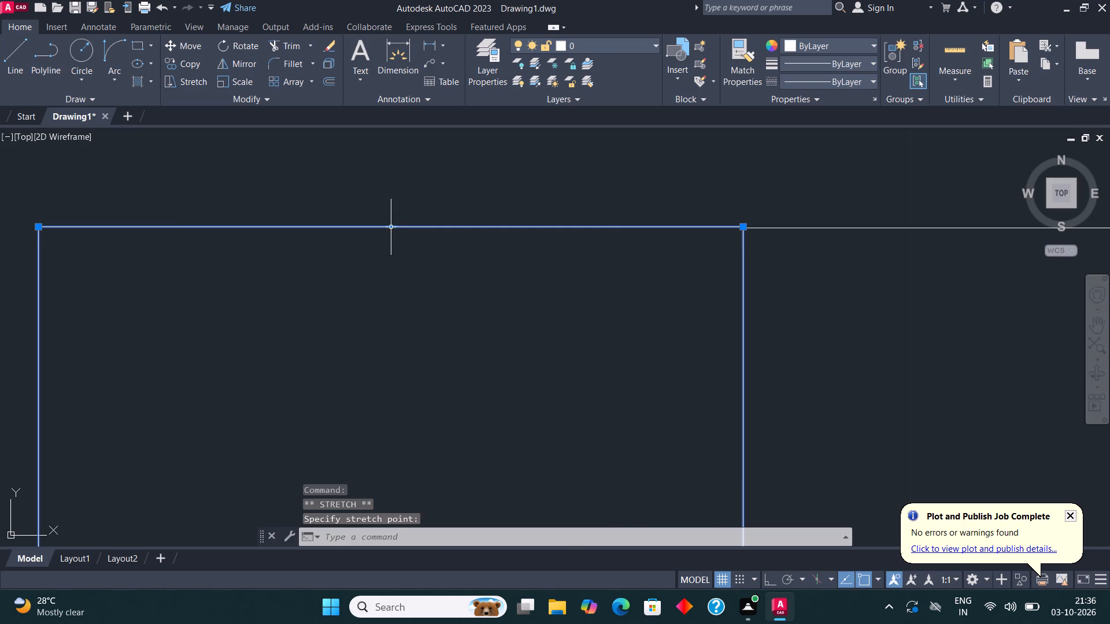
scroll(387, 229, "down", 4)
key("Escape")
Load the ACAD_ISO02W100 ISO dash linetype and make it the current linetype.
scroll(556, 209, "down", 7)
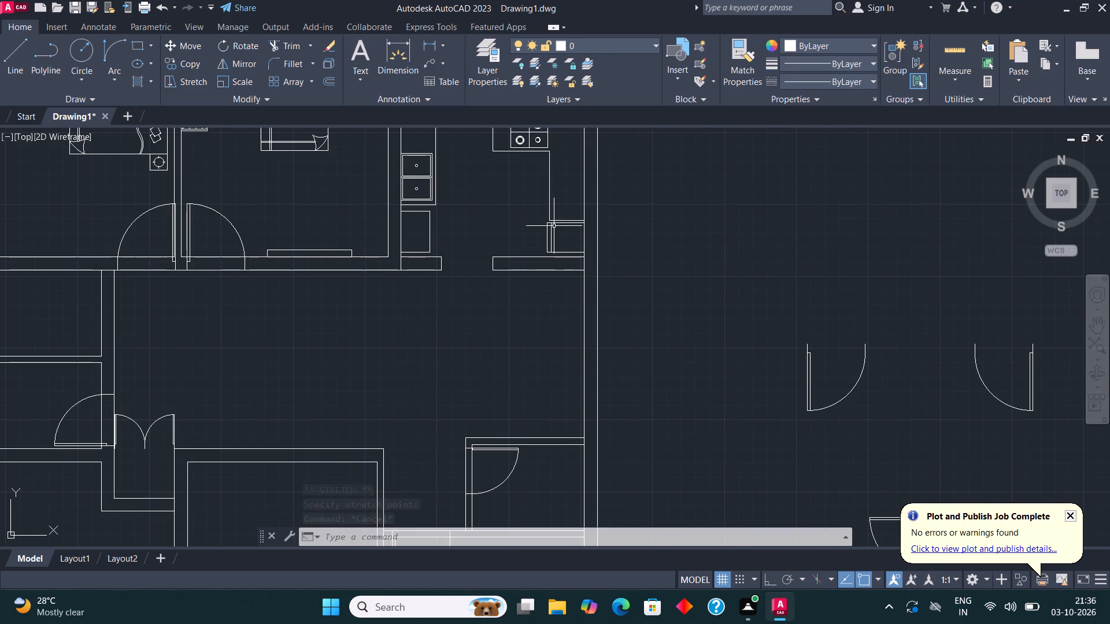
scroll(583, 249, "down", 1)
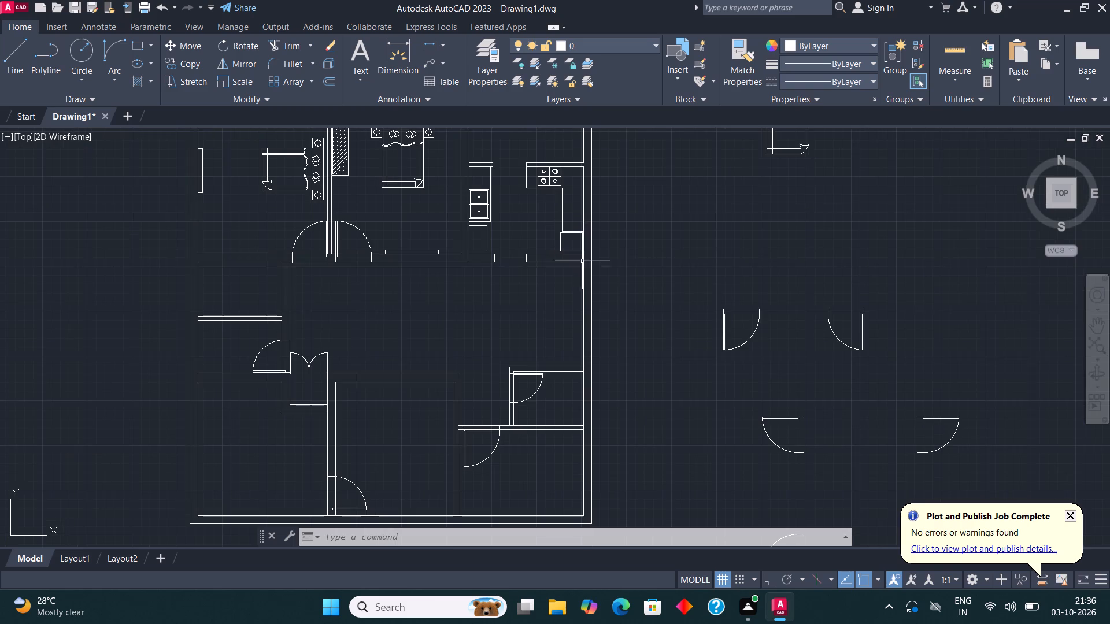
middle_click_drag(528, 201, 519, 310)
scroll(516, 242, "up", 1)
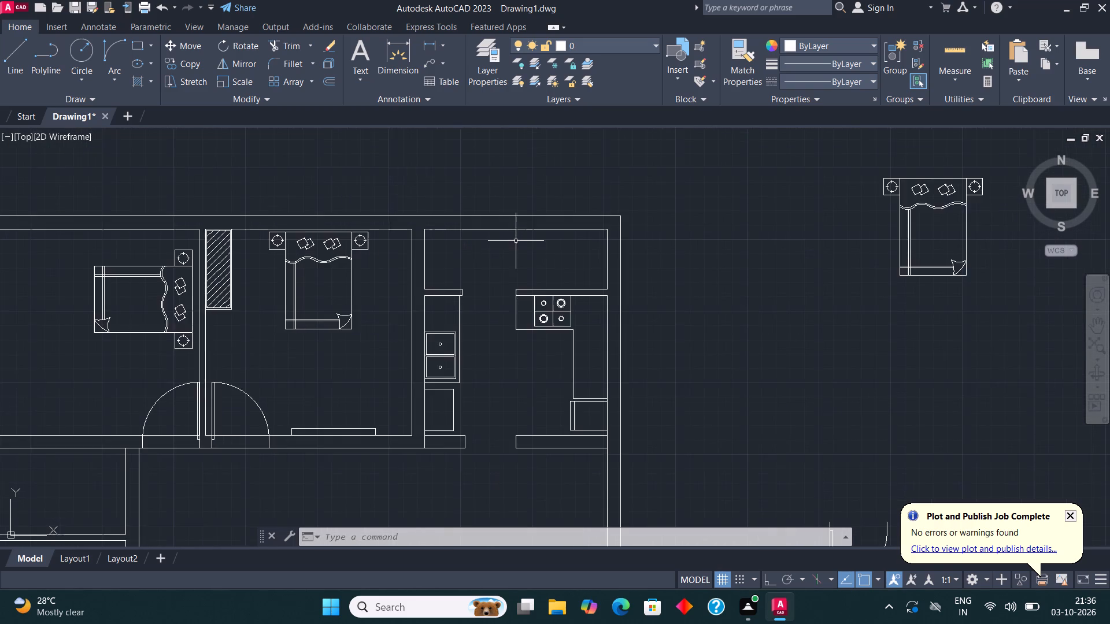
scroll(516, 241, "up", 2)
key("l")
key("i")
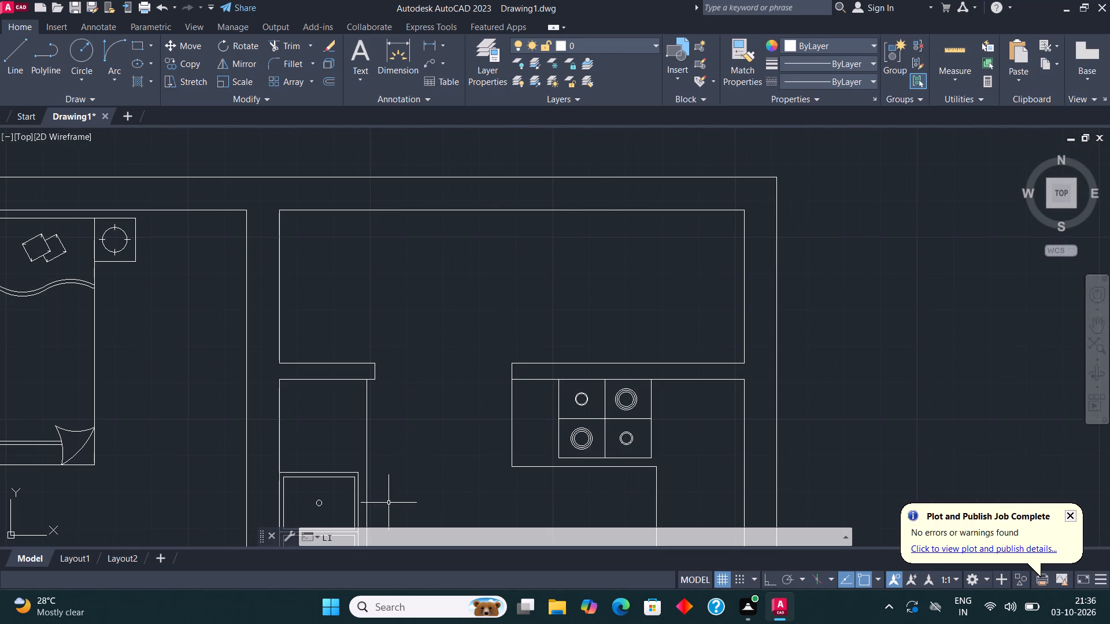
type("NE")
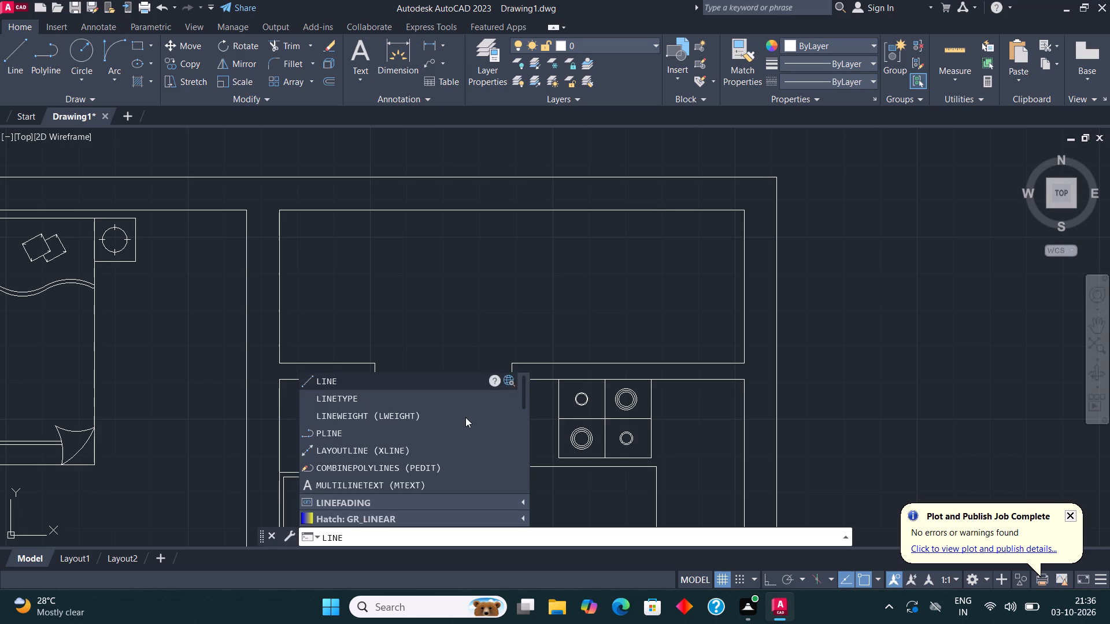
left_click(379, 402)
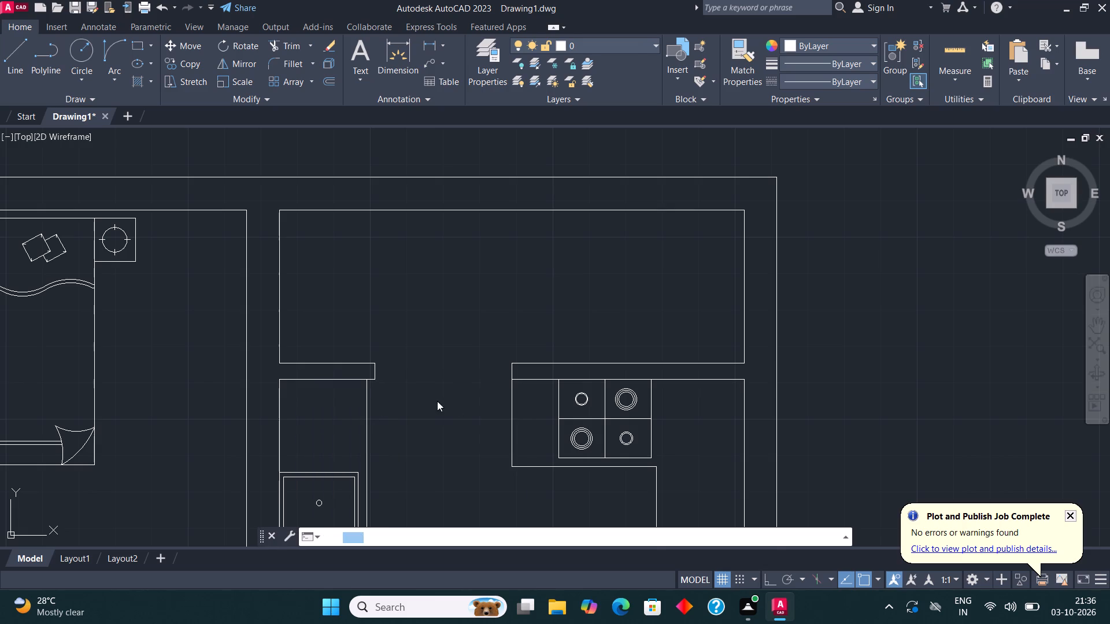
left_click(673, 182)
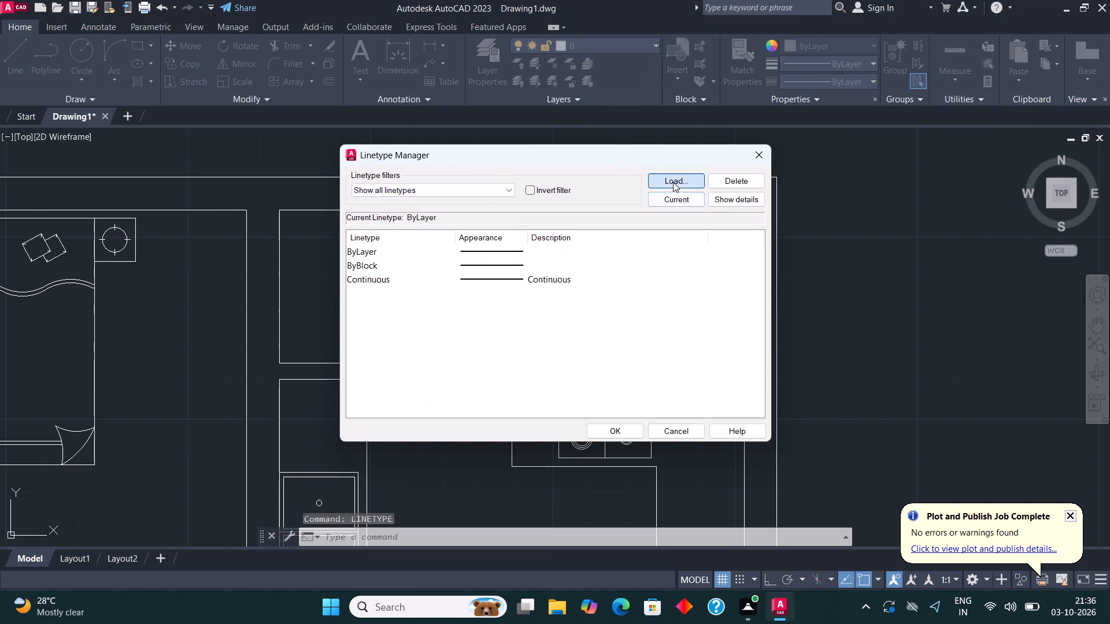
left_click(612, 274)
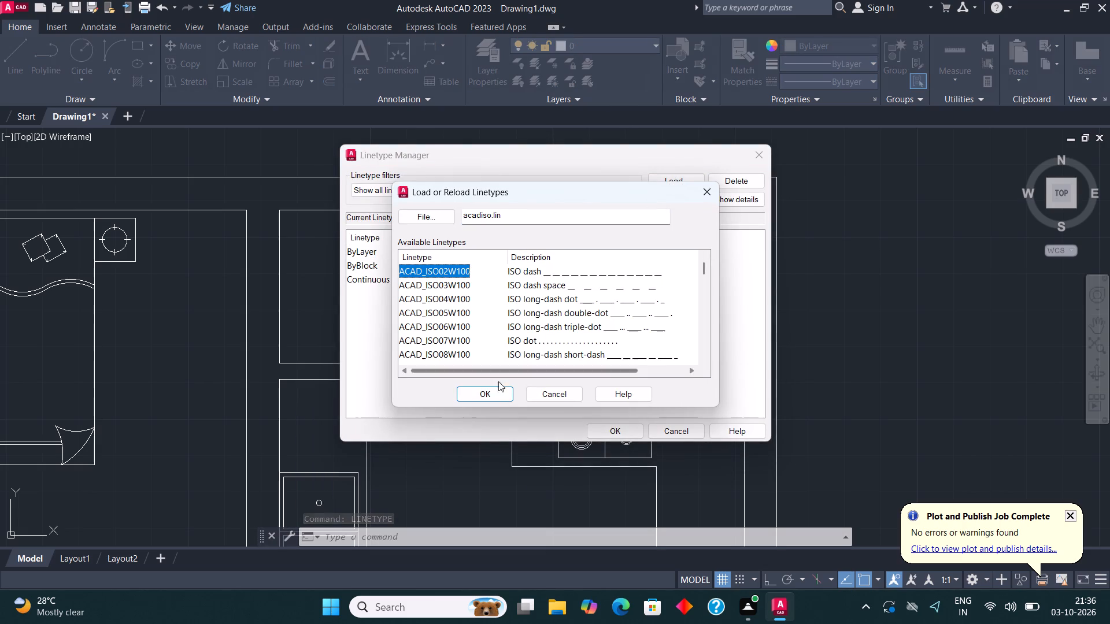
left_click(491, 395)
left_click(520, 279)
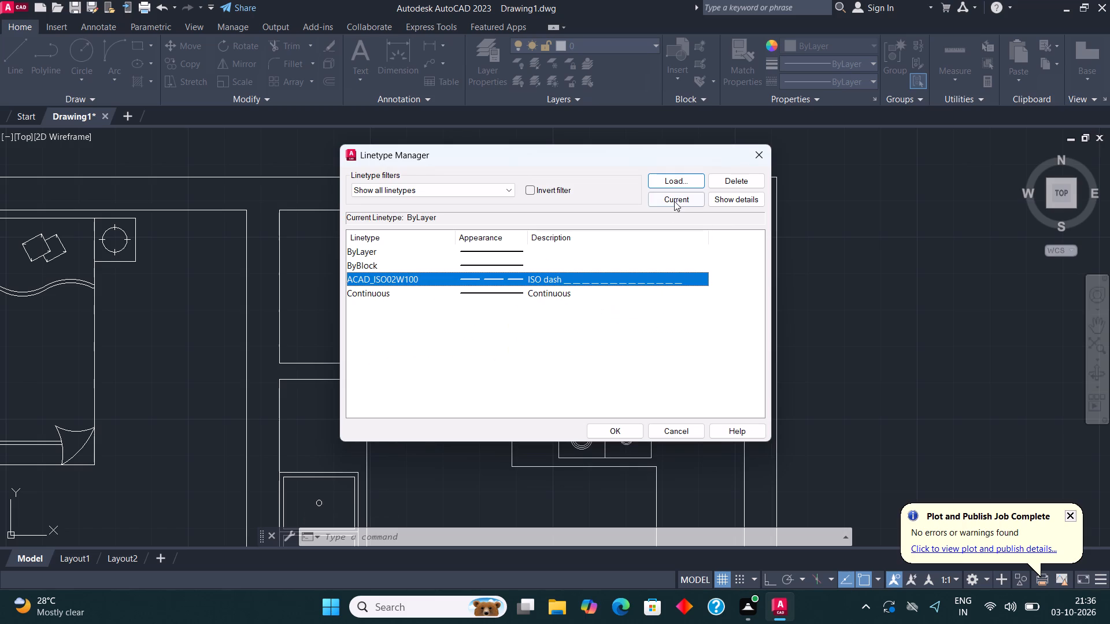
left_click(674, 198)
left_click(612, 434)
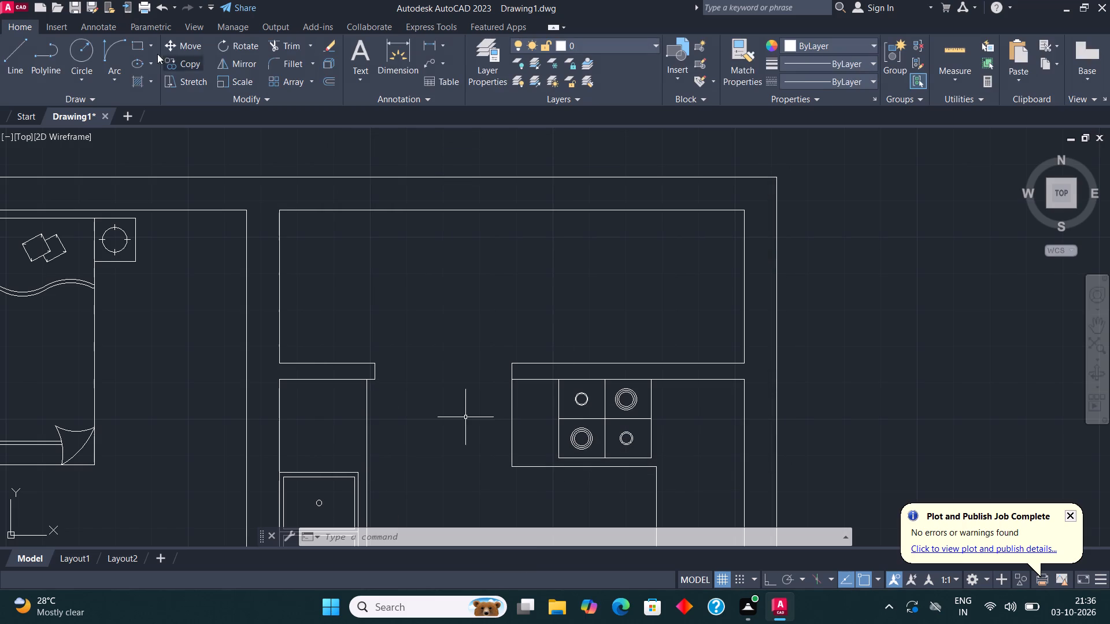
Draw a dashed rectangle against the upper wall of the small room above the kitchen, leaving gaps at both sides and below.
left_click(138, 46)
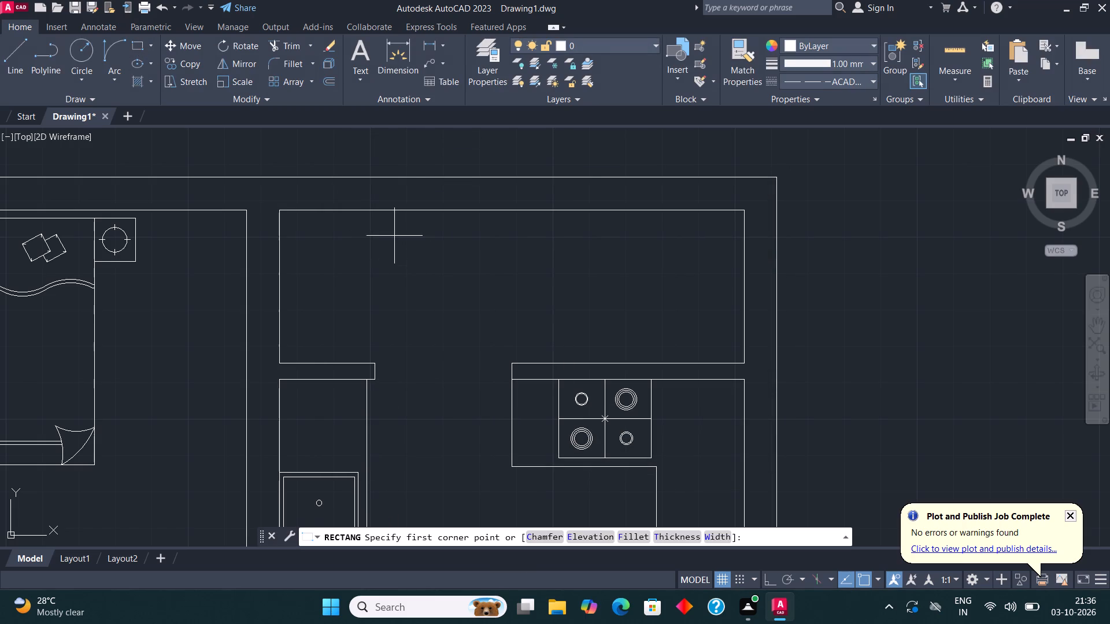
left_click(379, 213)
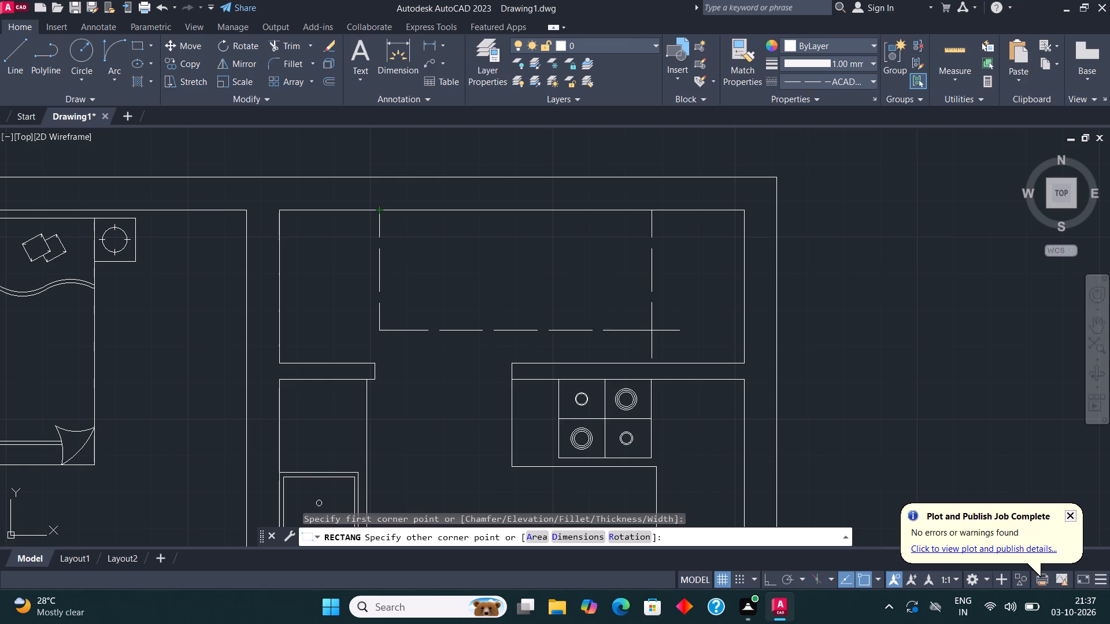
left_click(665, 336)
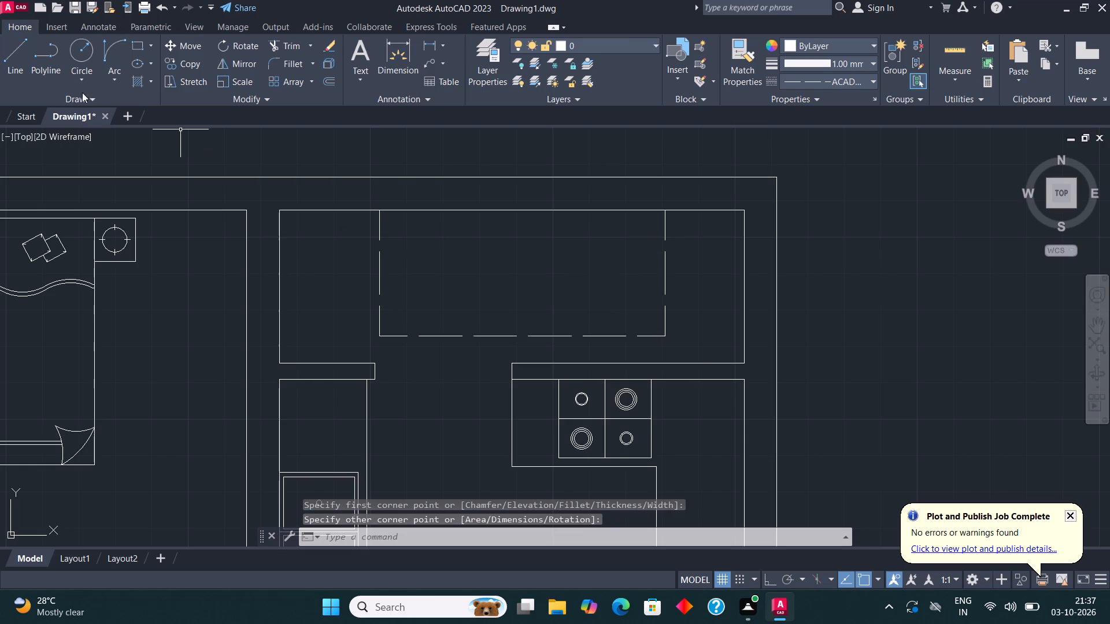
Draw two dashed diagonals joining the opposite corners of the dashed rectangle above the kitchen.
left_click(23, 54)
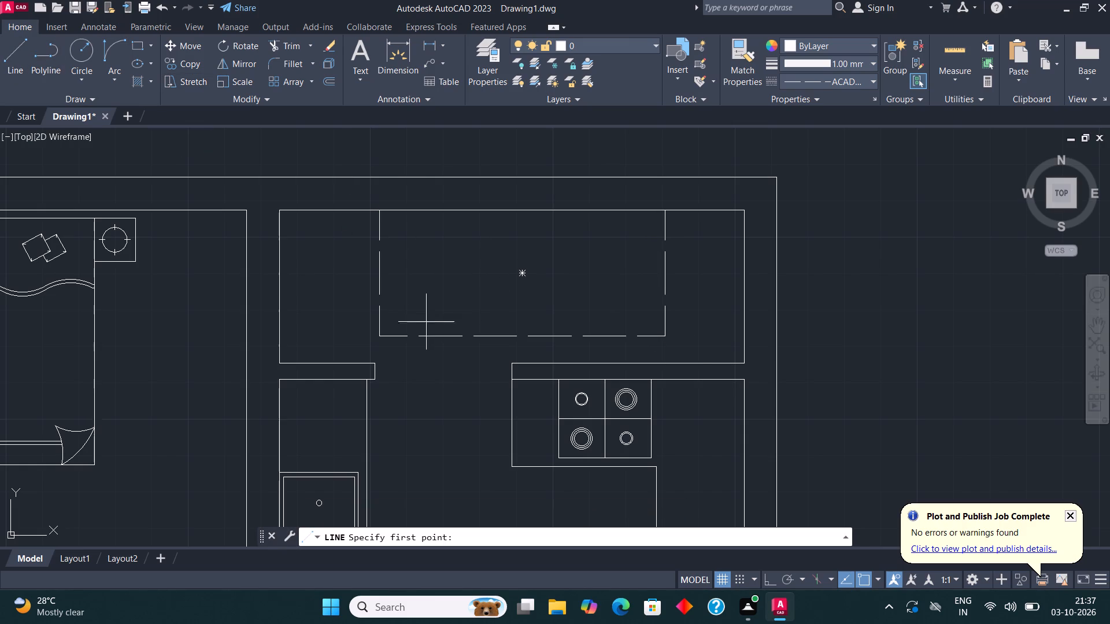
left_click(382, 332)
left_click(669, 210)
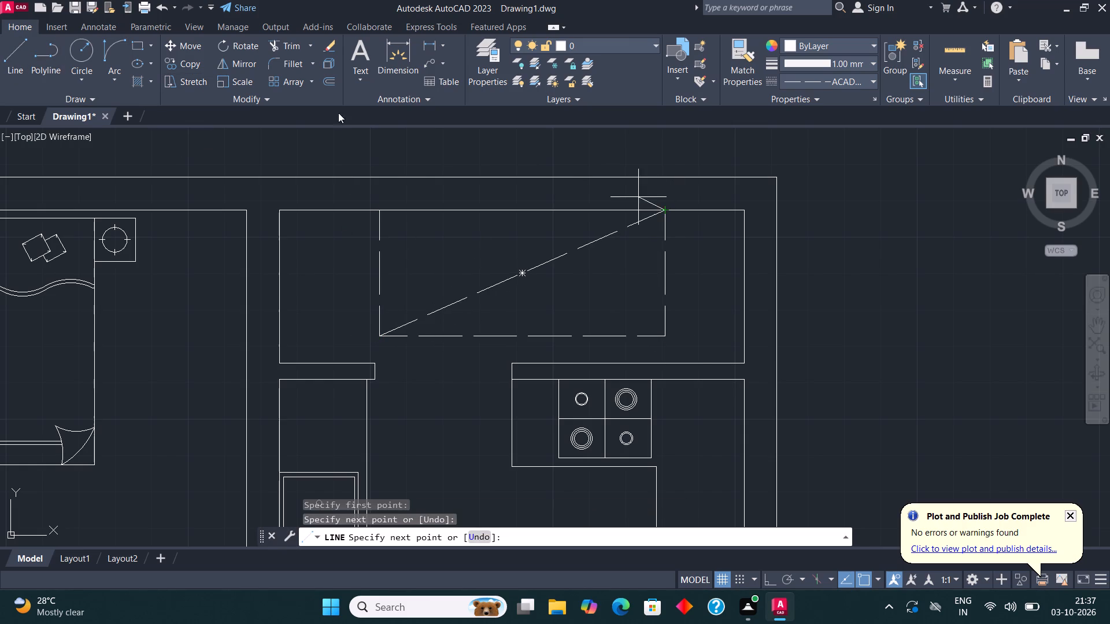
left_click(20, 43)
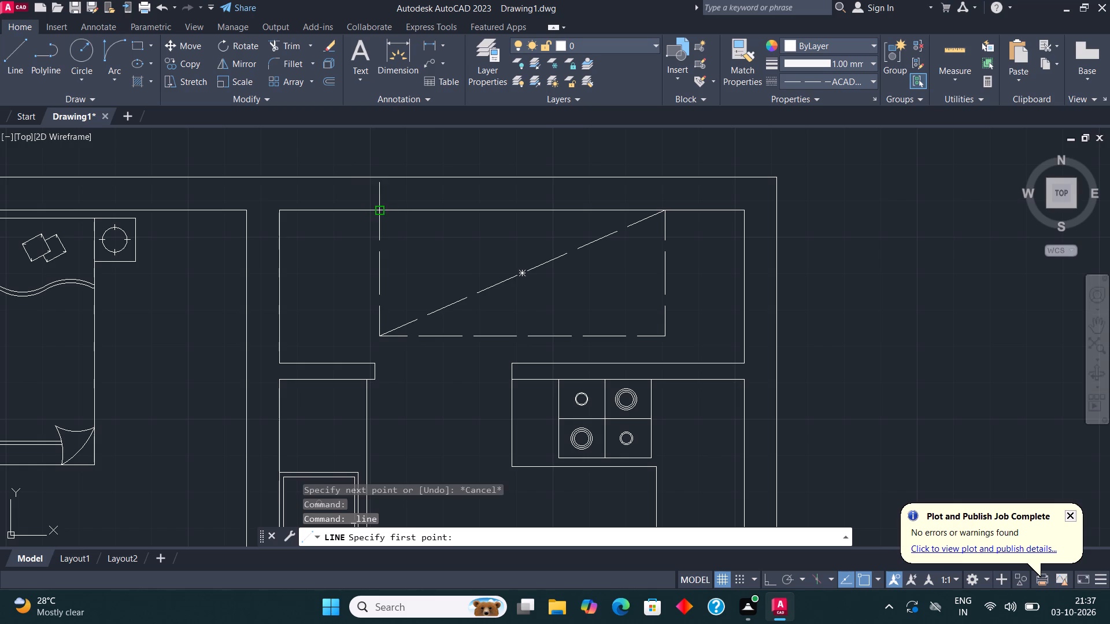
left_click(378, 210)
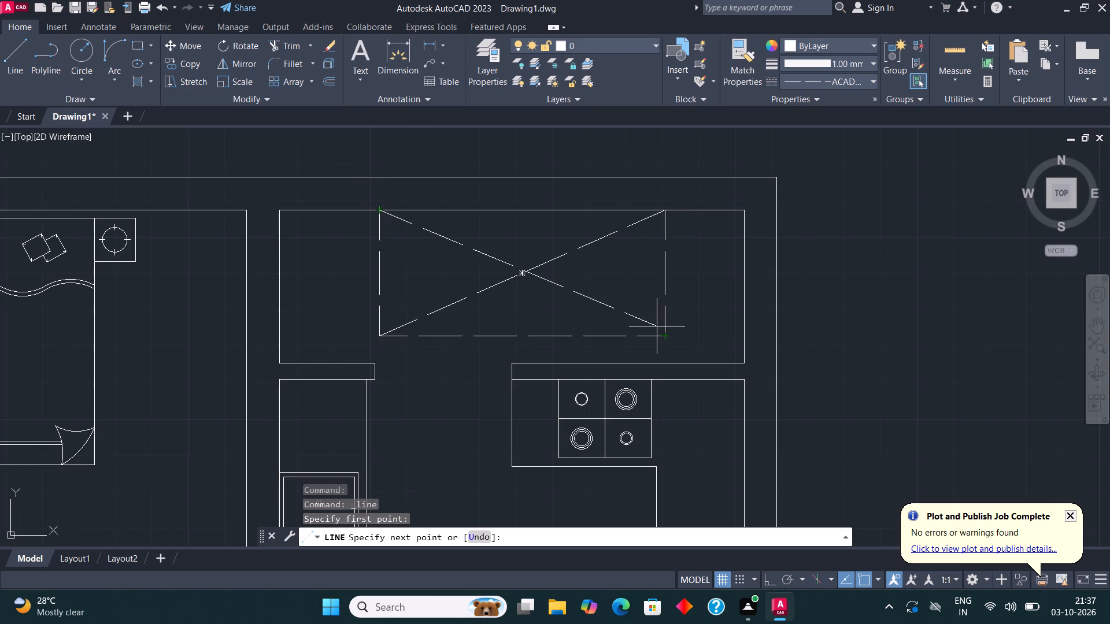
left_click(660, 332)
scroll(358, 95, "down", 1)
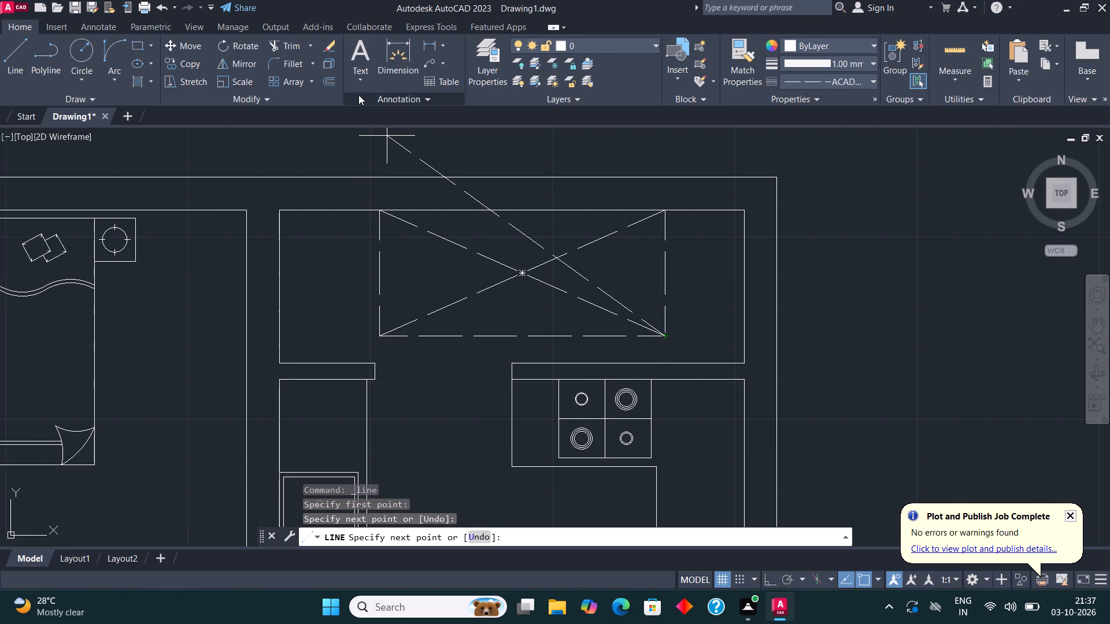
key("Escape")
Delete the short wall piece on the left side of the opening at the kitchen's lower wall.
scroll(406, 159, "down", 4)
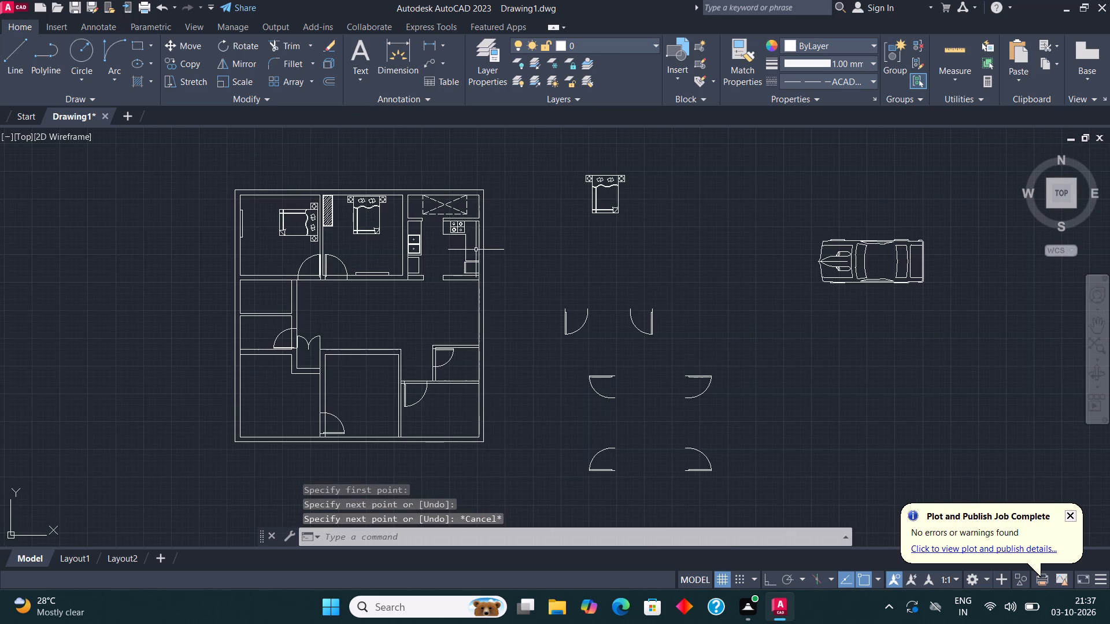
middle_click_drag(478, 269, 594, 236)
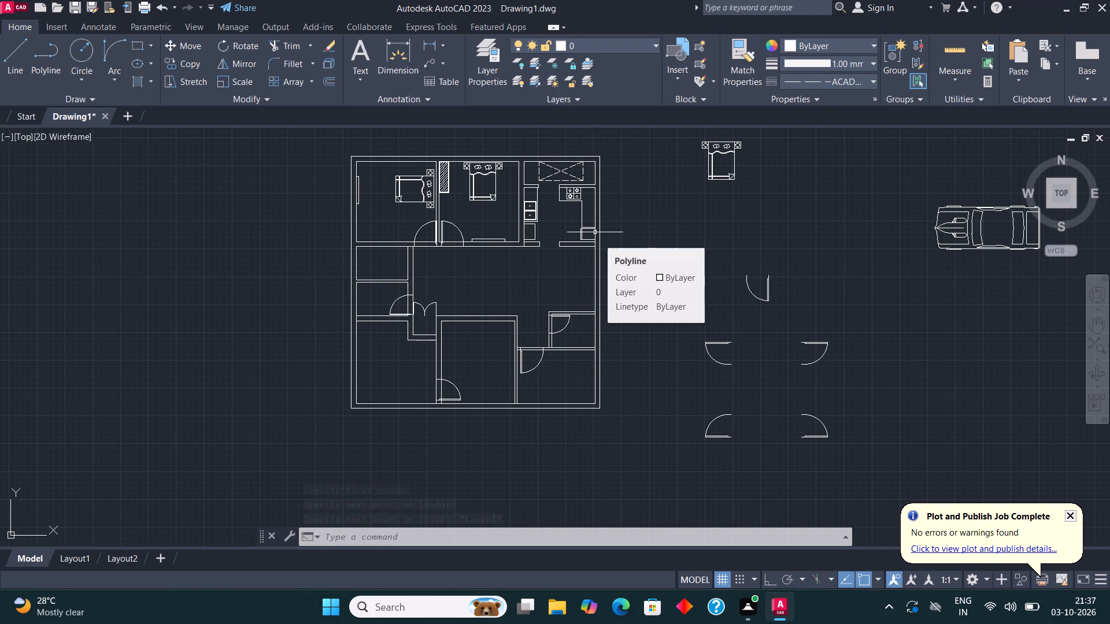
scroll(530, 213, "up", 3)
scroll(531, 316, "up", 2)
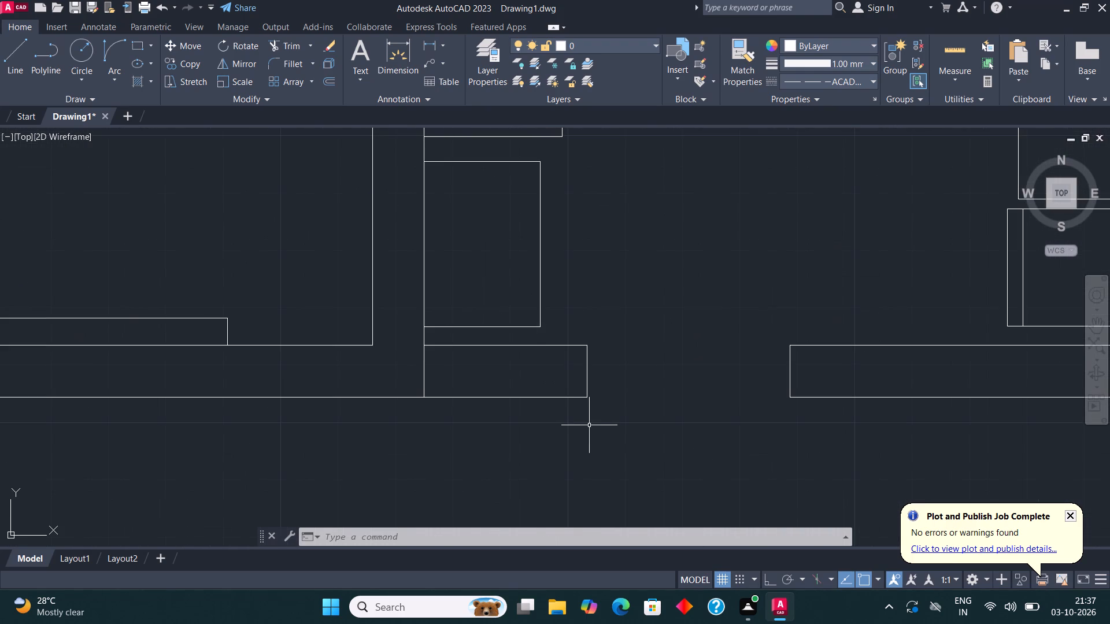
left_click(589, 425)
left_click(576, 346)
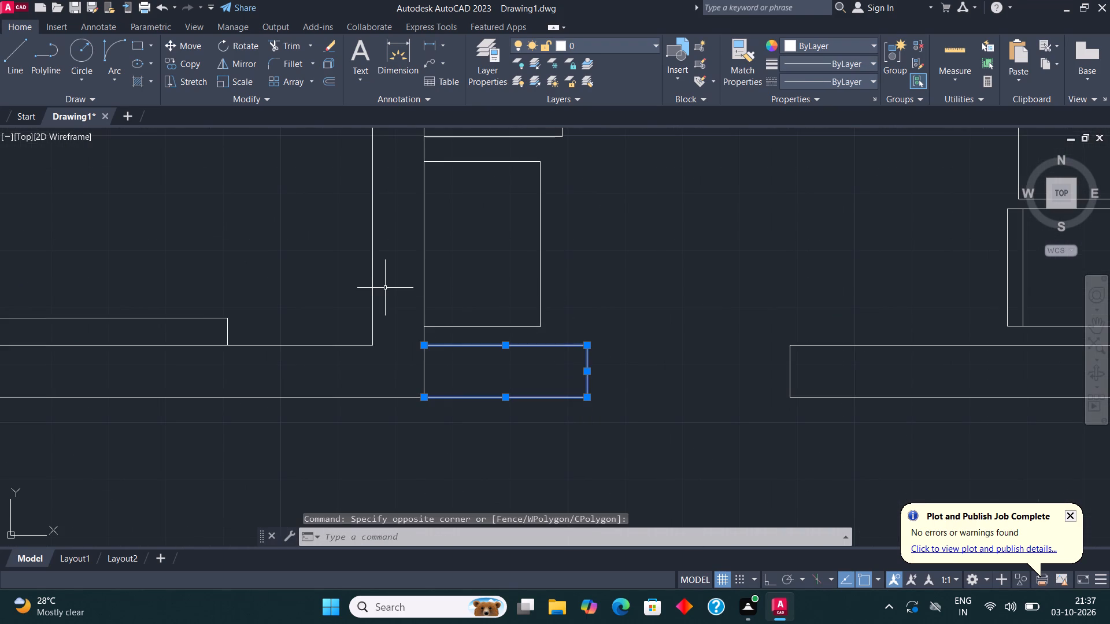
key("Delete")
Draw a dashed rectangle in place of the deleted wall piece and a horizontal line through its middle.
left_click(140, 44)
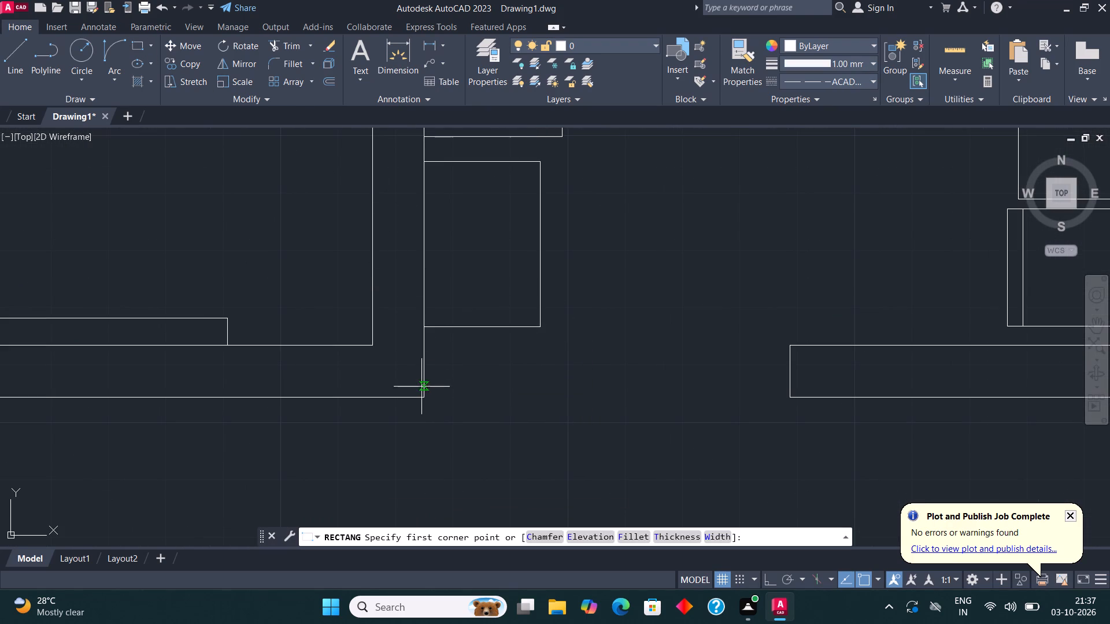
left_click(426, 393)
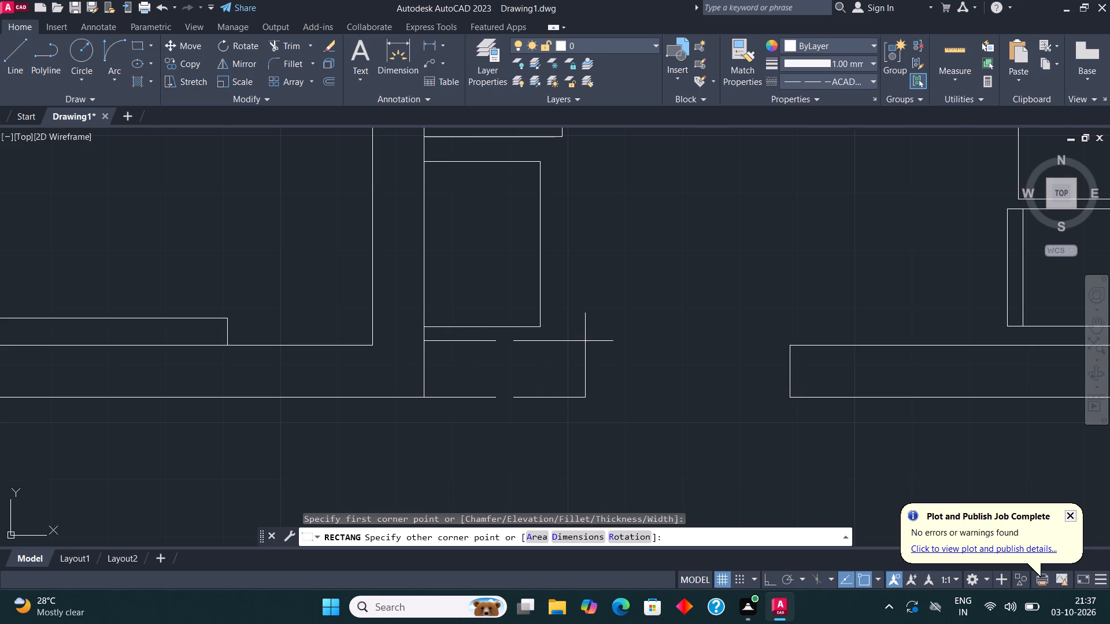
left_click(585, 341)
left_click(13, 44)
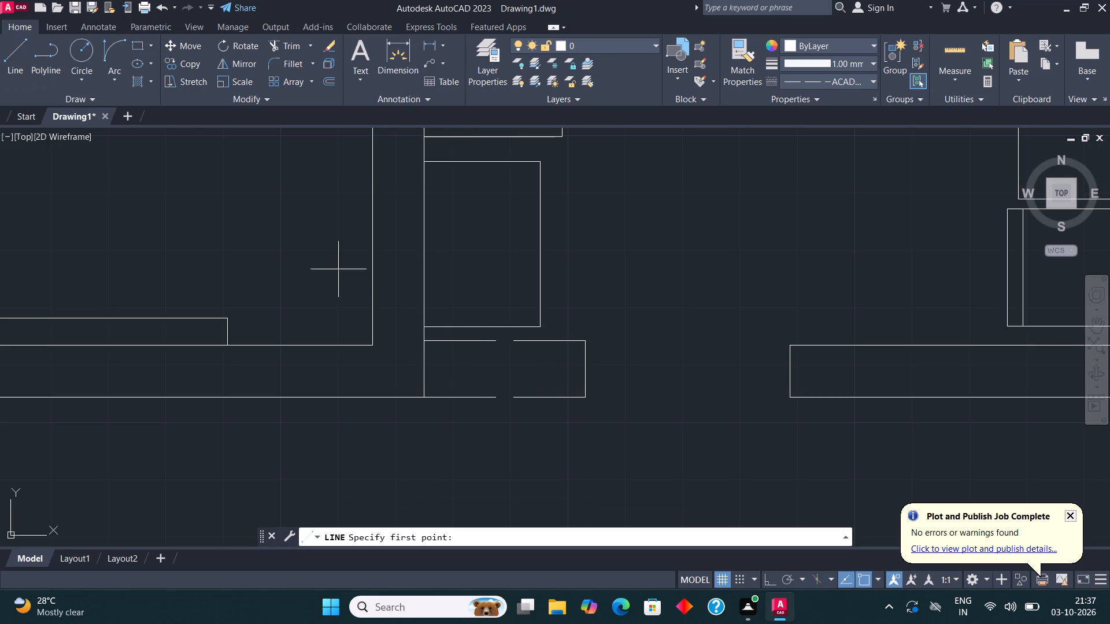
left_click(427, 367)
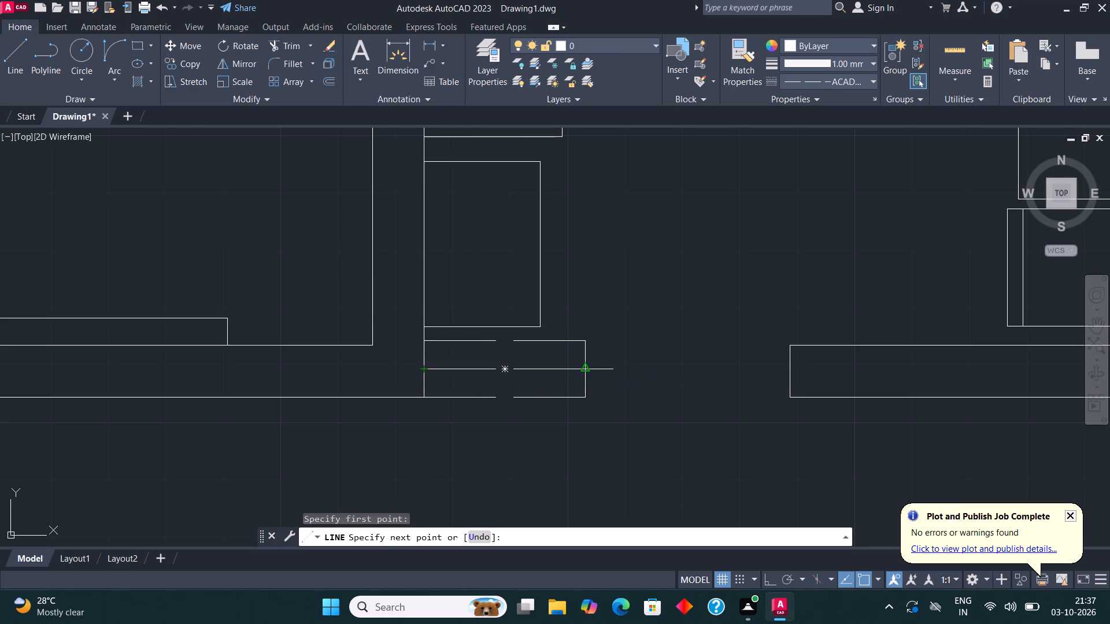
left_click(585, 370)
key("Escape")
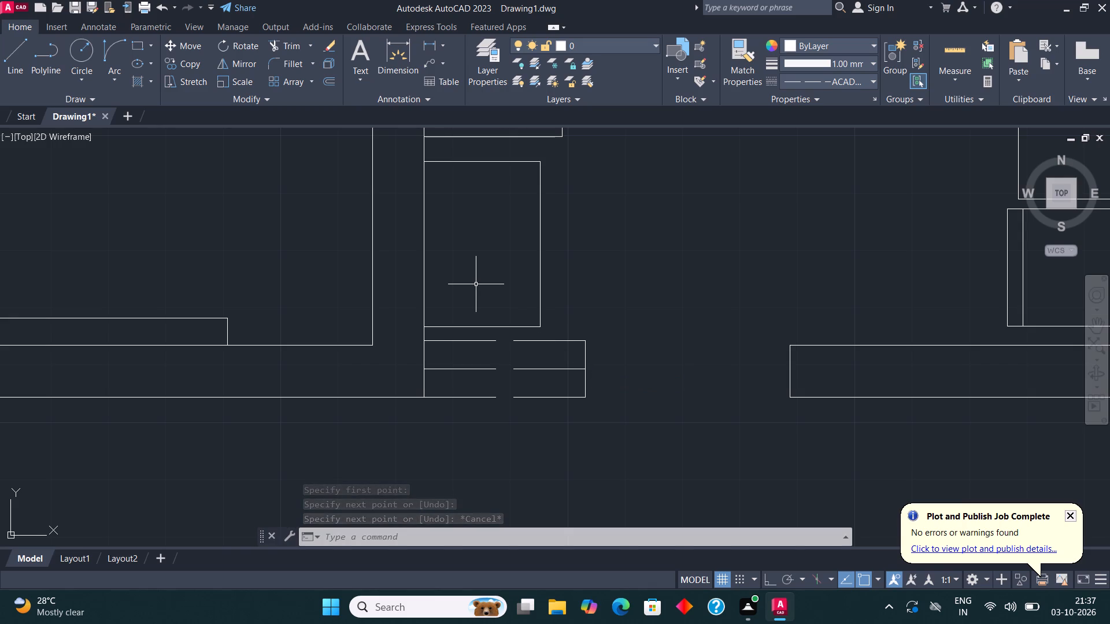
Set the current linetype back to ByLayer.
type("LI")
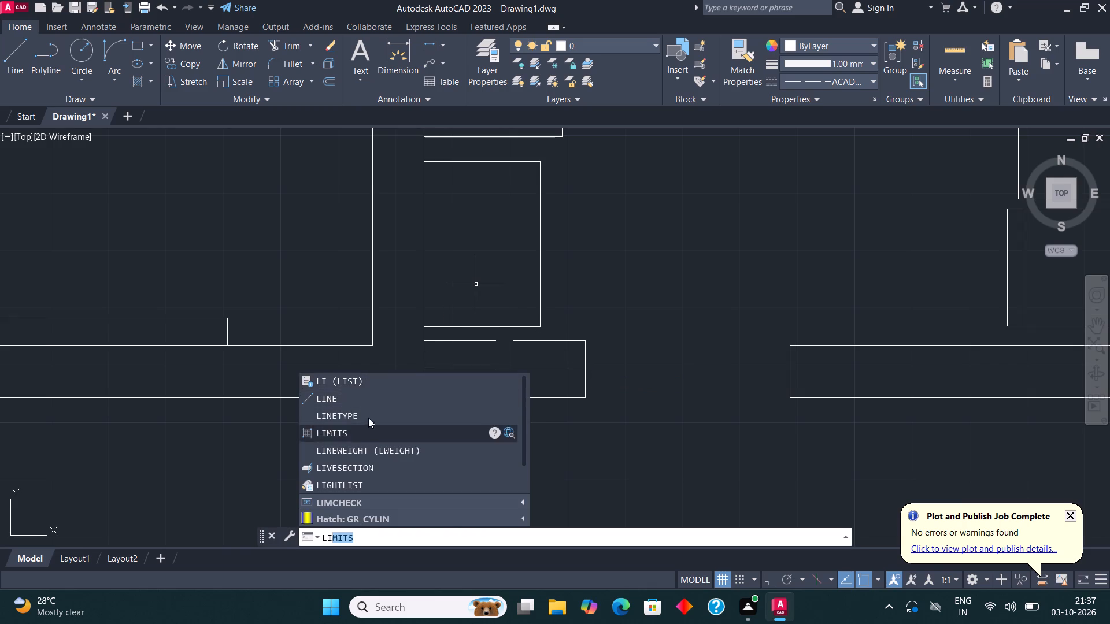
left_click(368, 418)
left_click(560, 257)
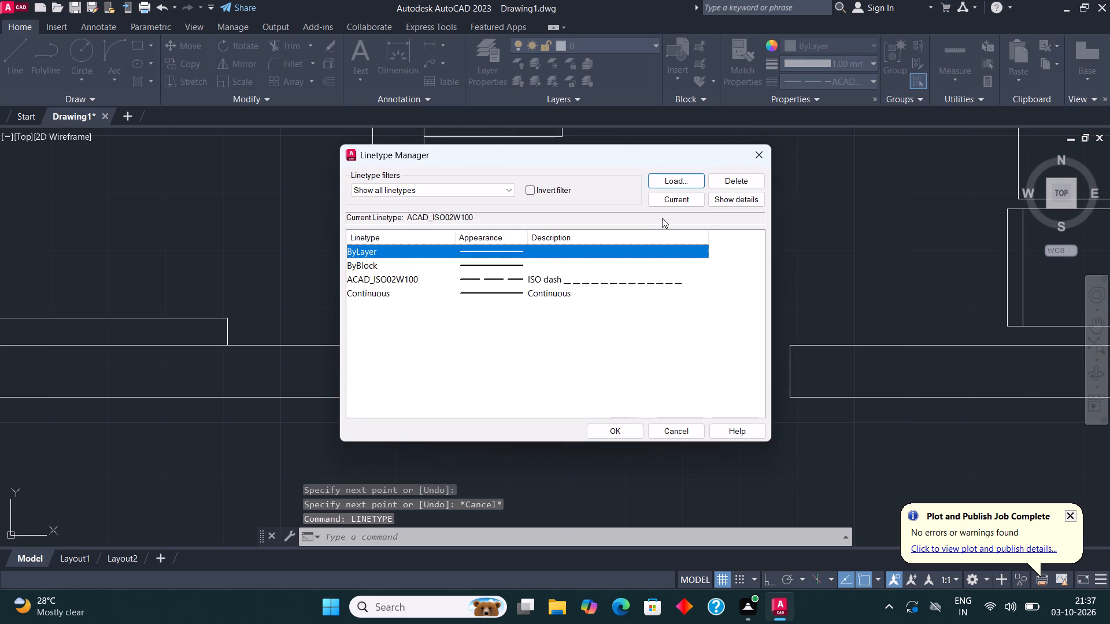
left_click(669, 199)
left_click(610, 424)
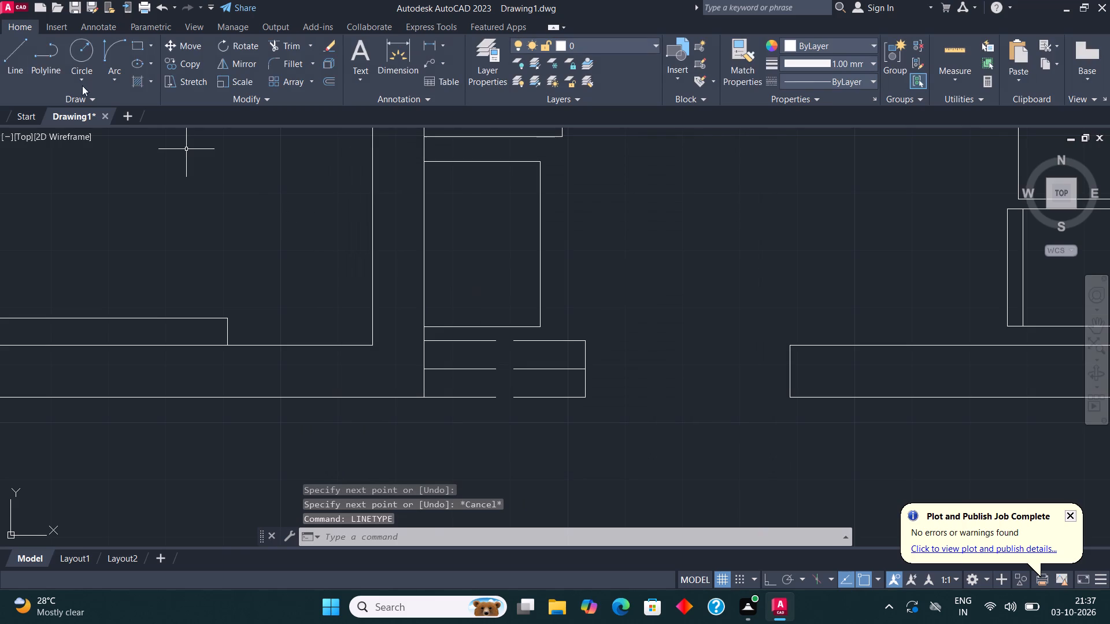
Draw a line 3' down from the left end of the kitchen's lower-right wall, with a short horizontal line turning toward the outer wall.
left_click(17, 54)
scroll(248, 246, "down", 4)
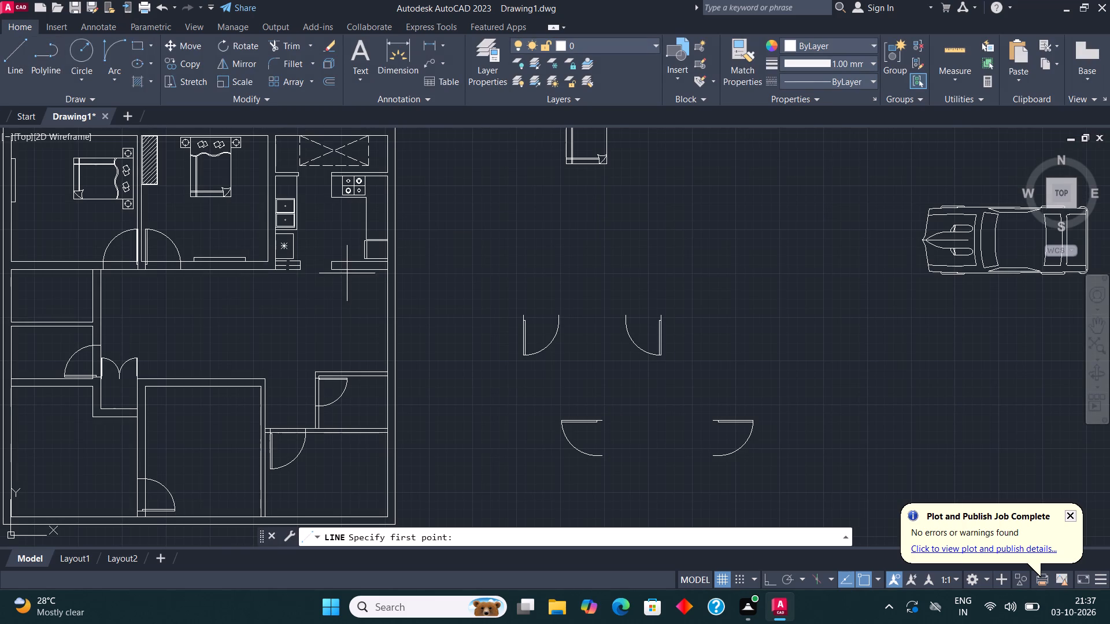
scroll(306, 251, "up", 2)
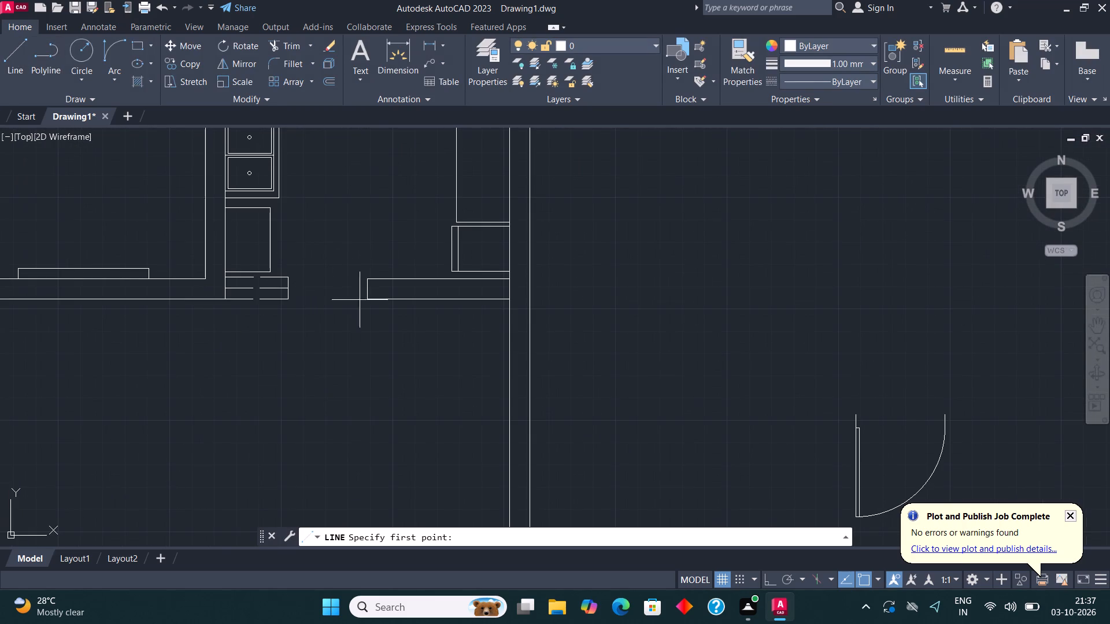
left_click(362, 297)
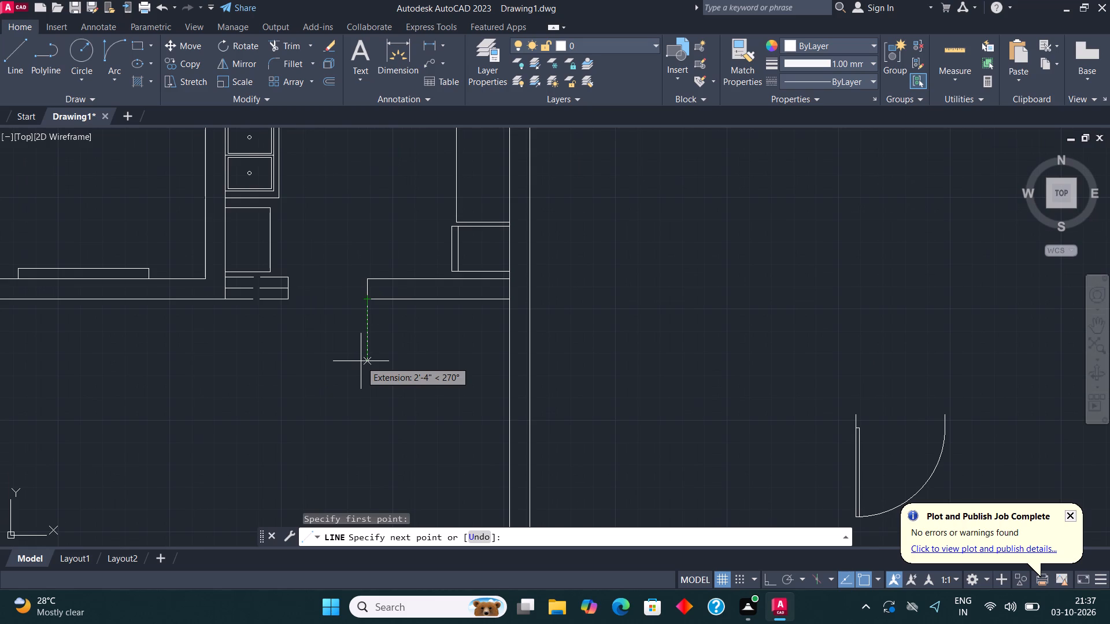
type("3'")
key("Return")
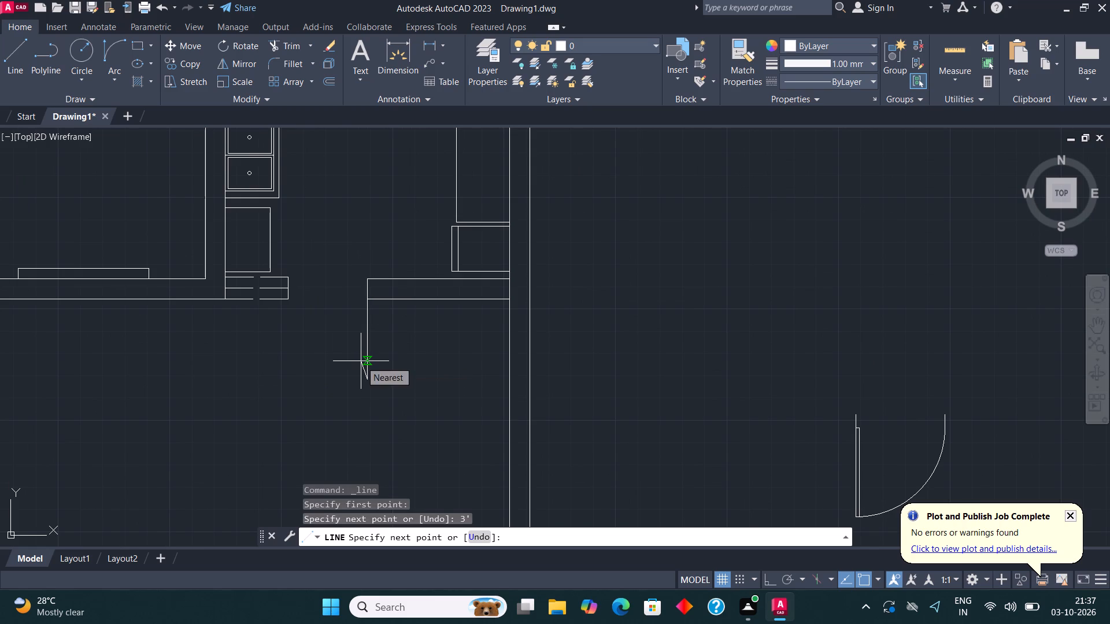
key("F8")
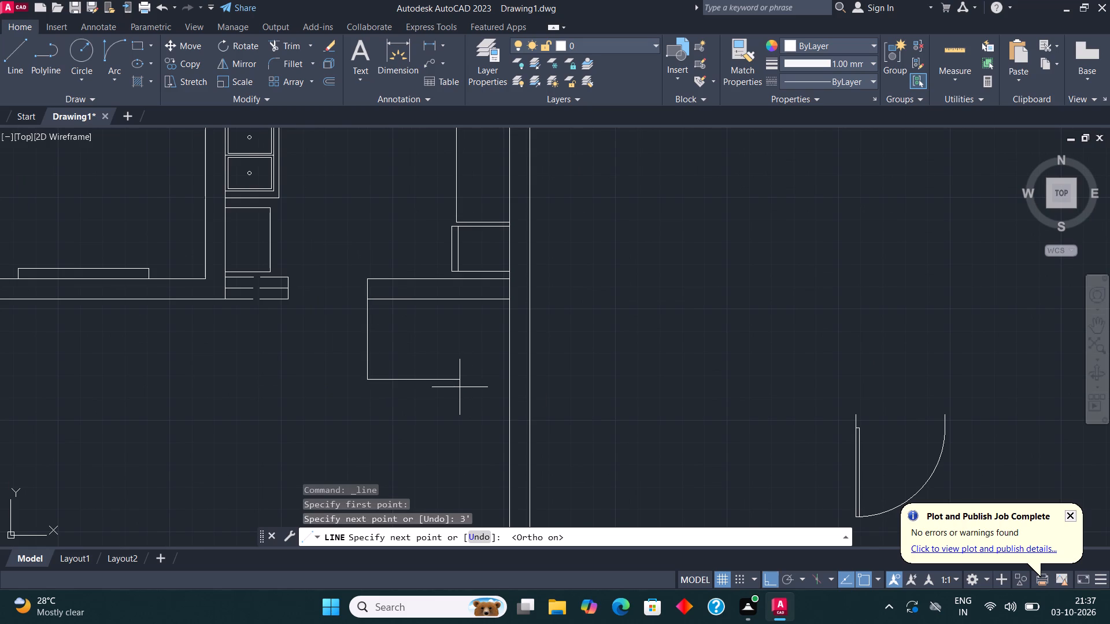
left_click(438, 387)
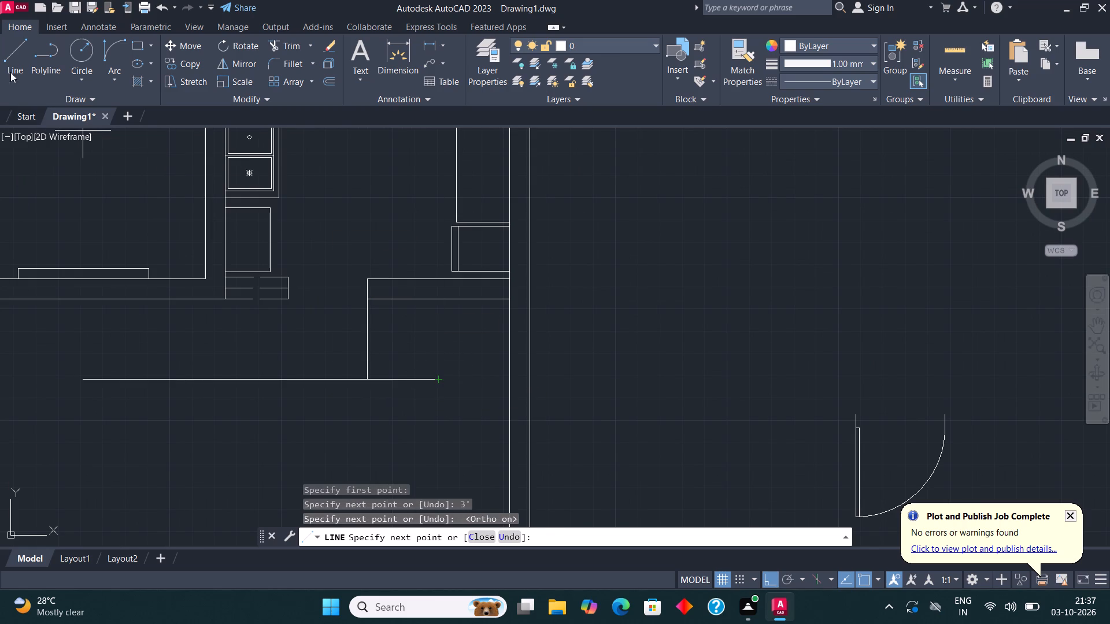
Draw a line 3' up from the small lower-right room's upper wall near its left corner, with a horizontal line turning toward the outer wall.
left_click(14, 62)
scroll(408, 213, "down", 2)
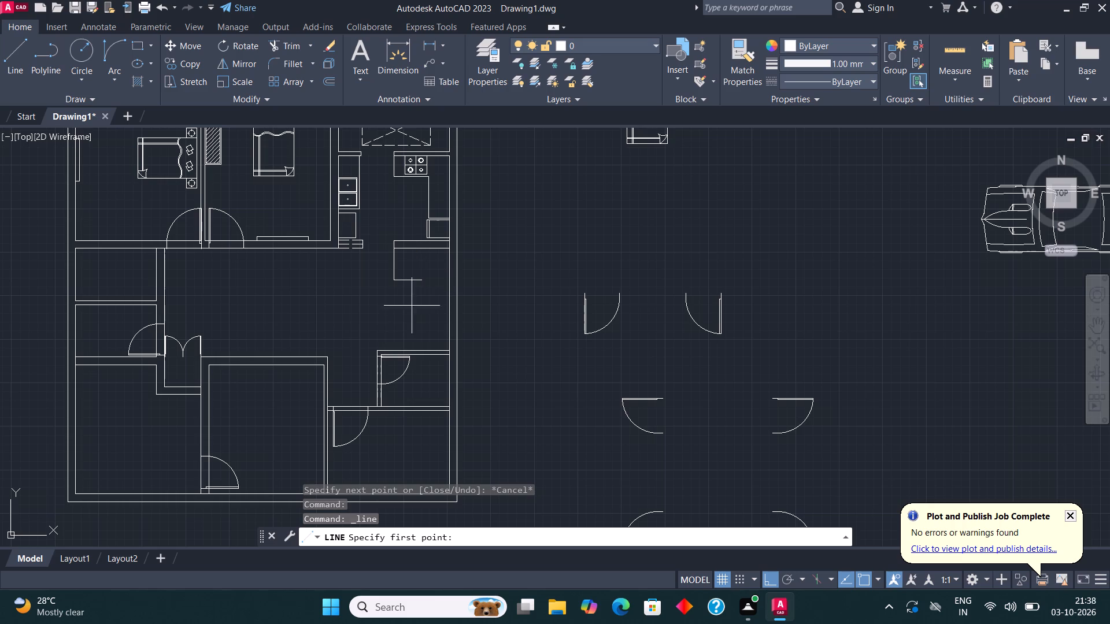
scroll(367, 343, "up", 3)
scroll(410, 368, "up", 2)
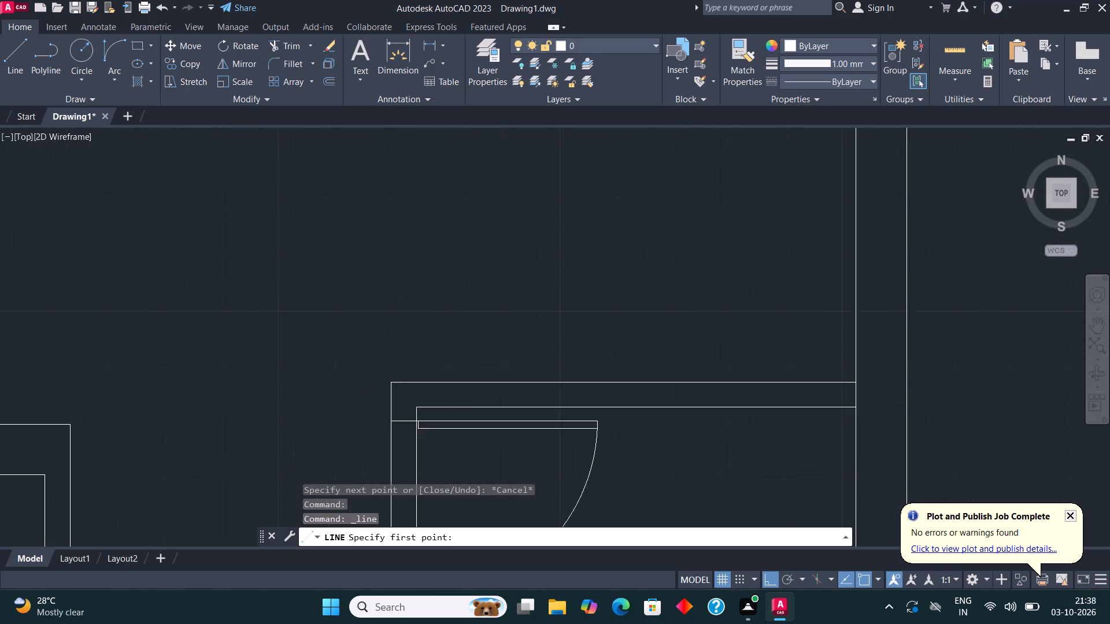
left_click(402, 388)
type("3'")
key("Return")
scroll(402, 284, "down", 4)
scroll(475, 259, "up", 2)
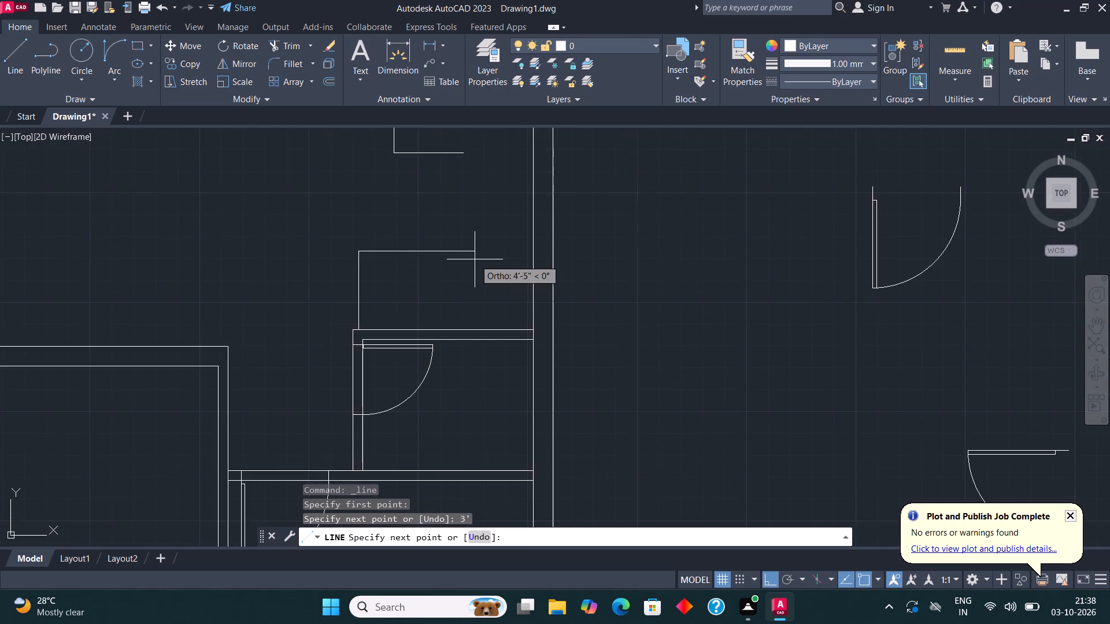
left_click(446, 265)
Draw a 3' line inward from the outer wall, level with the lower horizontal line, and continue vertically up past the upper horizontal line.
left_click(6, 57)
scroll(312, 319, "down", 2)
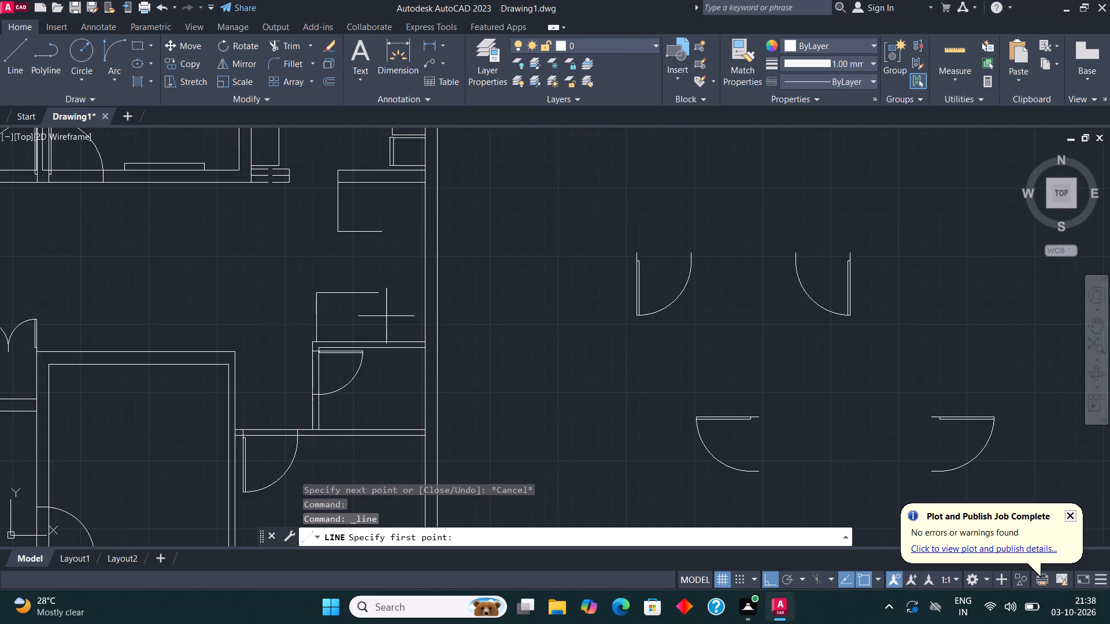
scroll(412, 260, "up", 2)
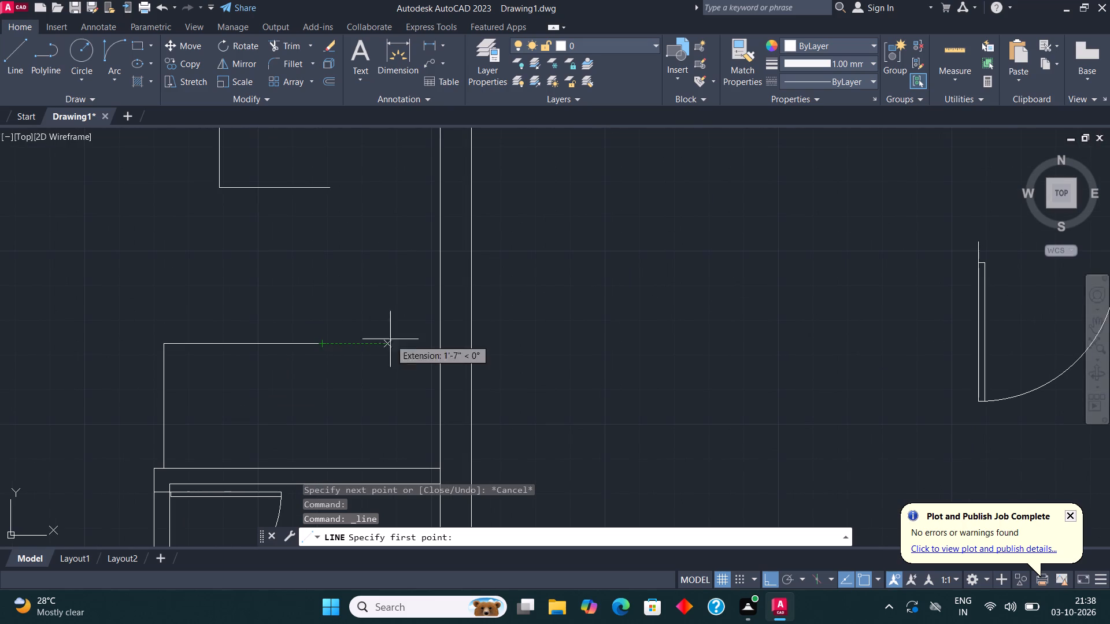
left_click(438, 348)
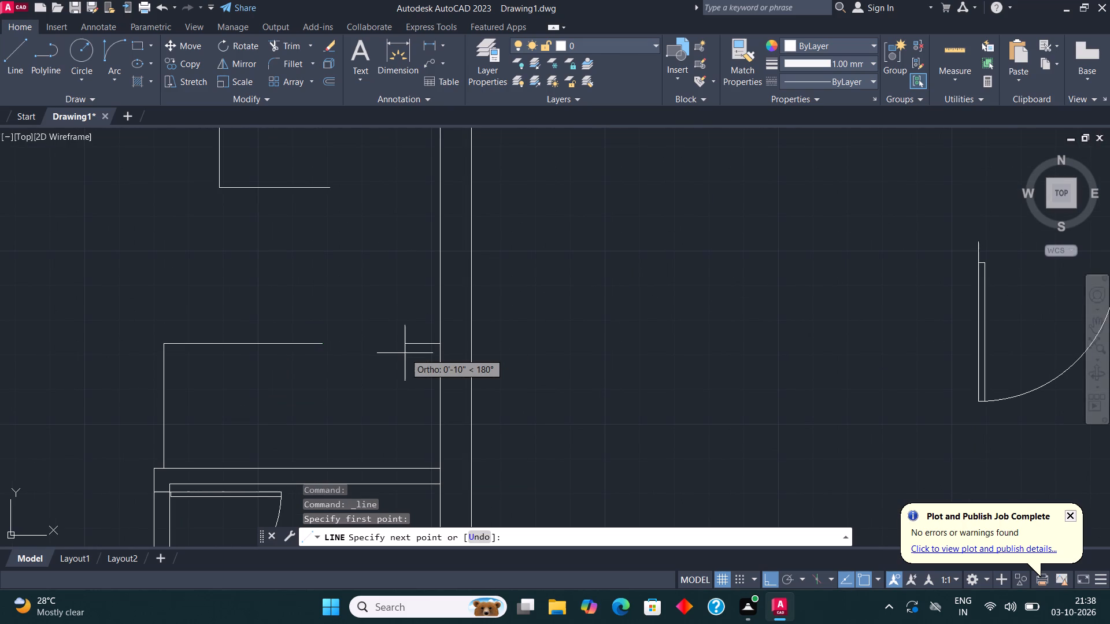
type("3'")
key("Return")
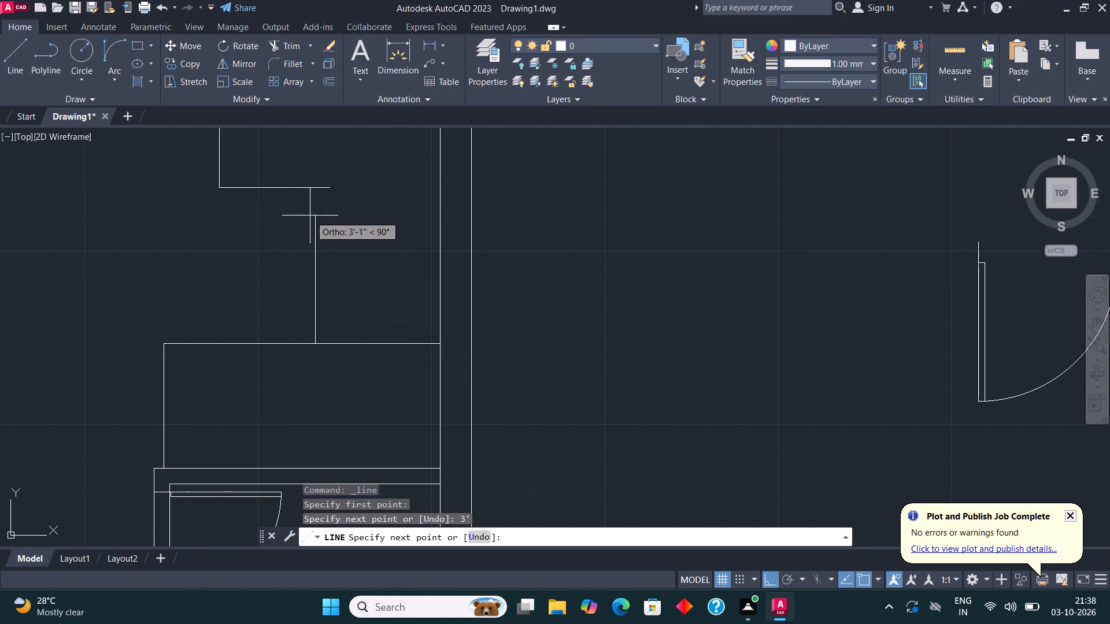
left_click(323, 170)
key("Escape")
Fillet the new vertical line with the upper horizontal line and with the lower horizontal line to form the stair outline's corners.
left_click(286, 65)
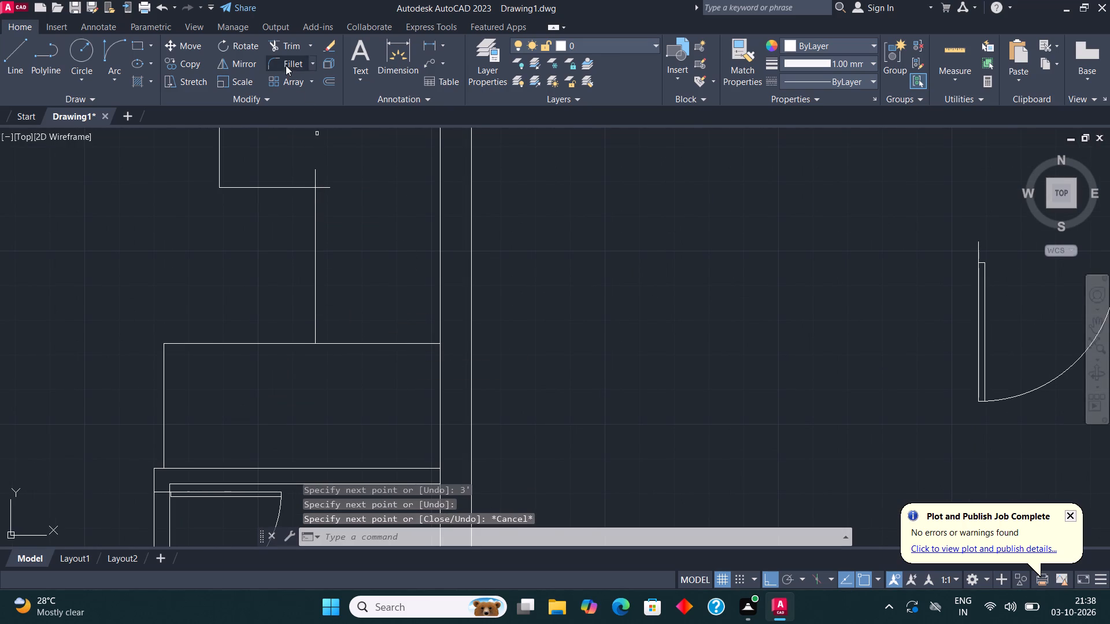
left_click(290, 187)
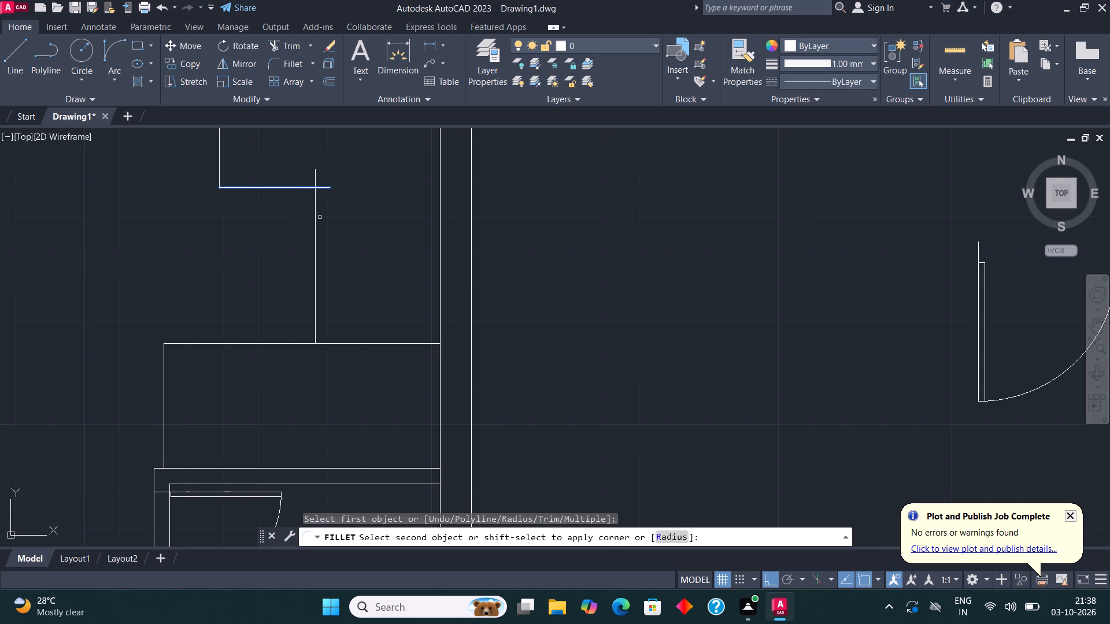
left_click(316, 211)
left_click(298, 68)
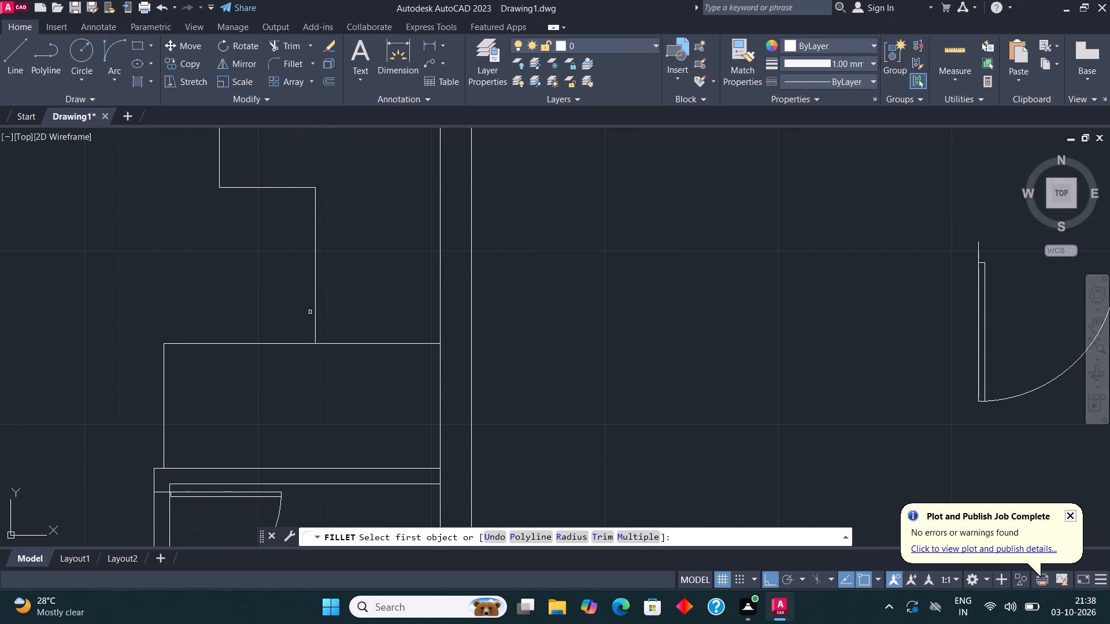
left_click(317, 307)
left_click(289, 344)
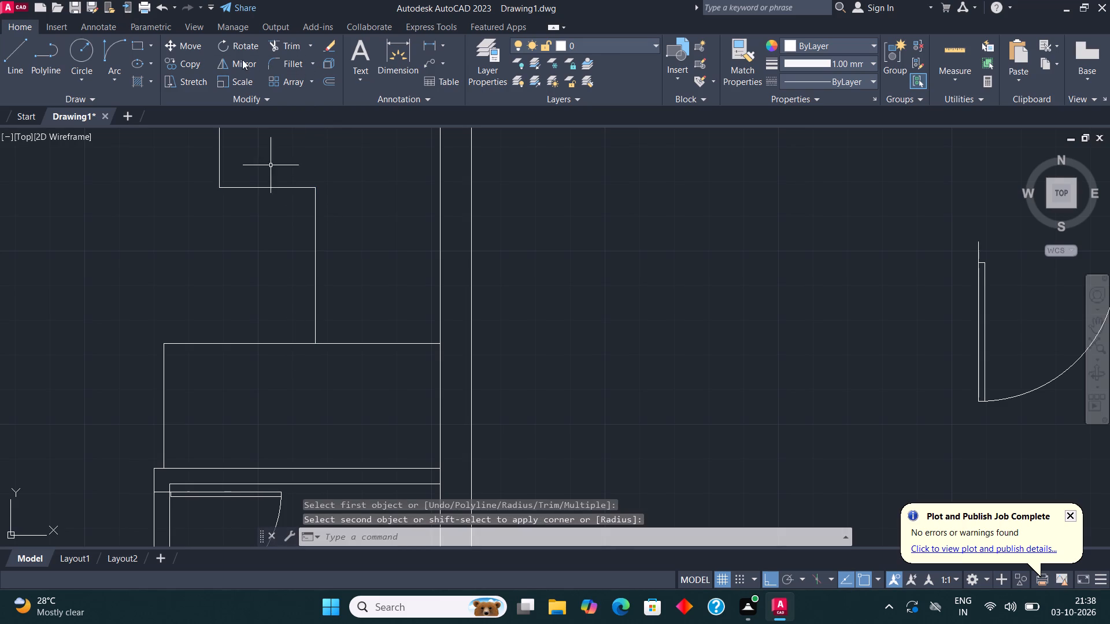
Trim the lower horizontal line between the vertical line and the outer wall.
left_click(279, 45)
left_click_drag(343, 302, 345, 314)
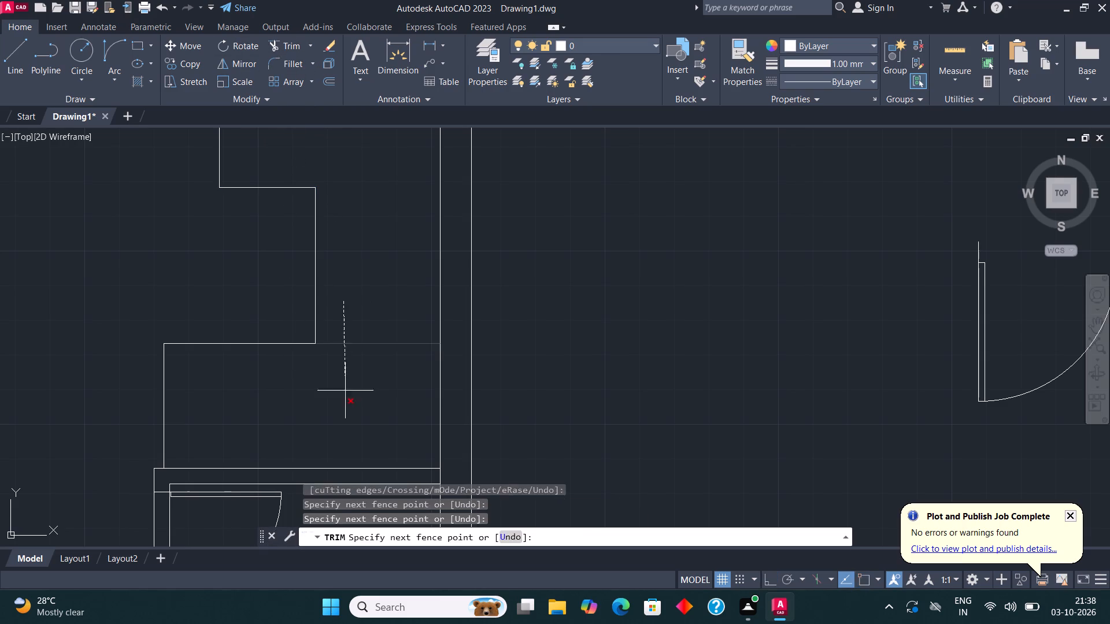
left_click(345, 407)
scroll(345, 391, "down", 2)
key("Escape")
From the outline's upper inner corner, draw a vertical line up to the kitchen wall and a horizontal line across to the outer wall.
middle_click_drag(340, 289, 397, 293)
left_click(13, 53)
scroll(378, 304, "up", 2)
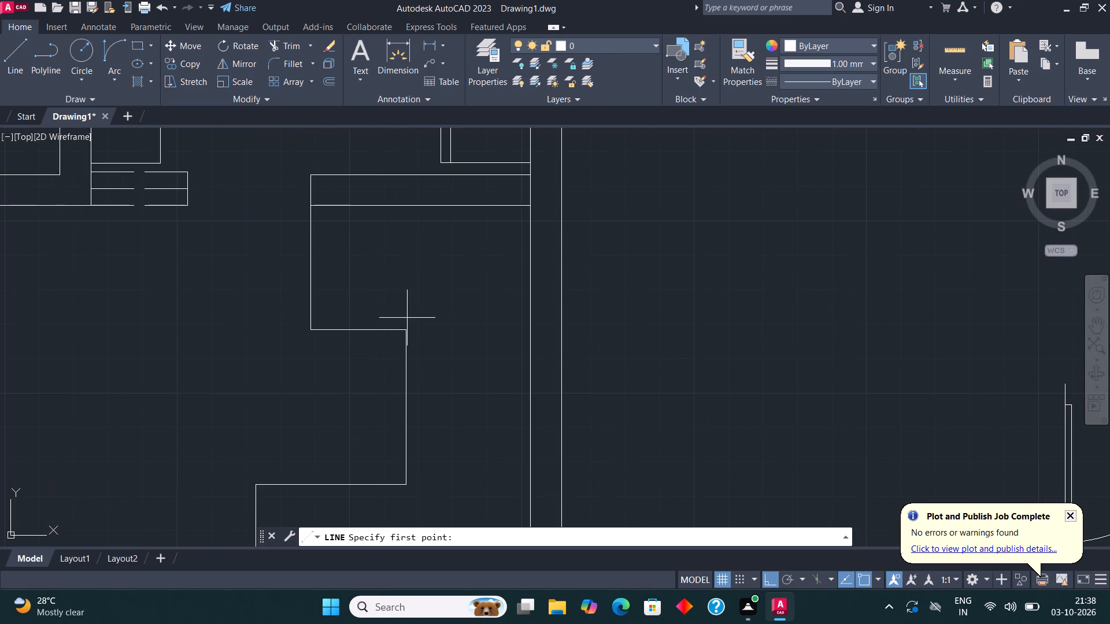
left_click(404, 327)
left_click(412, 211)
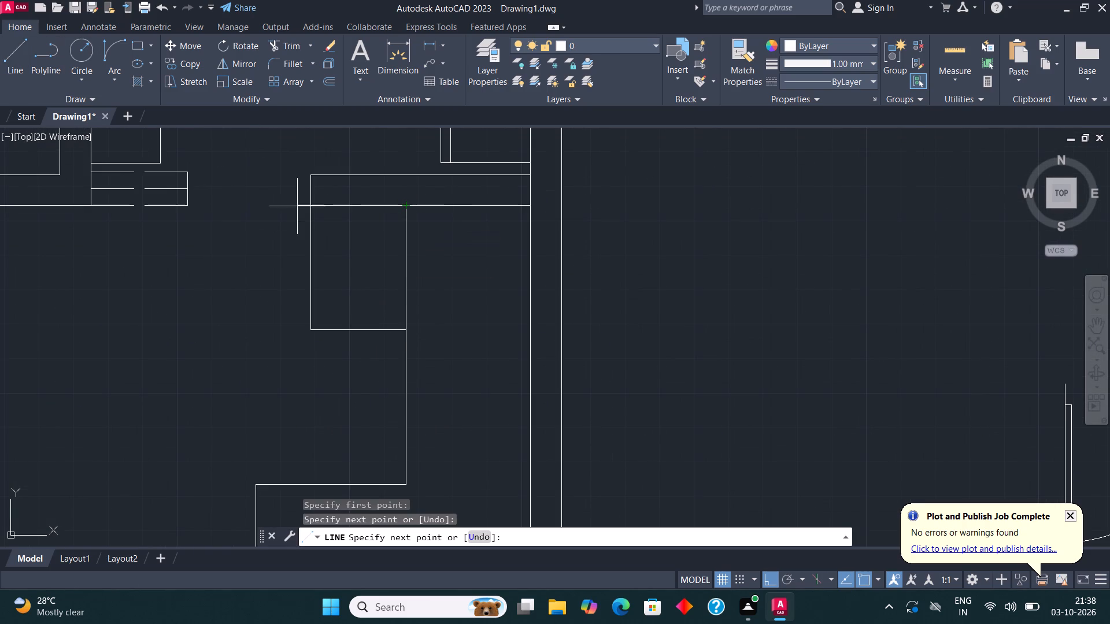
left_click(21, 50)
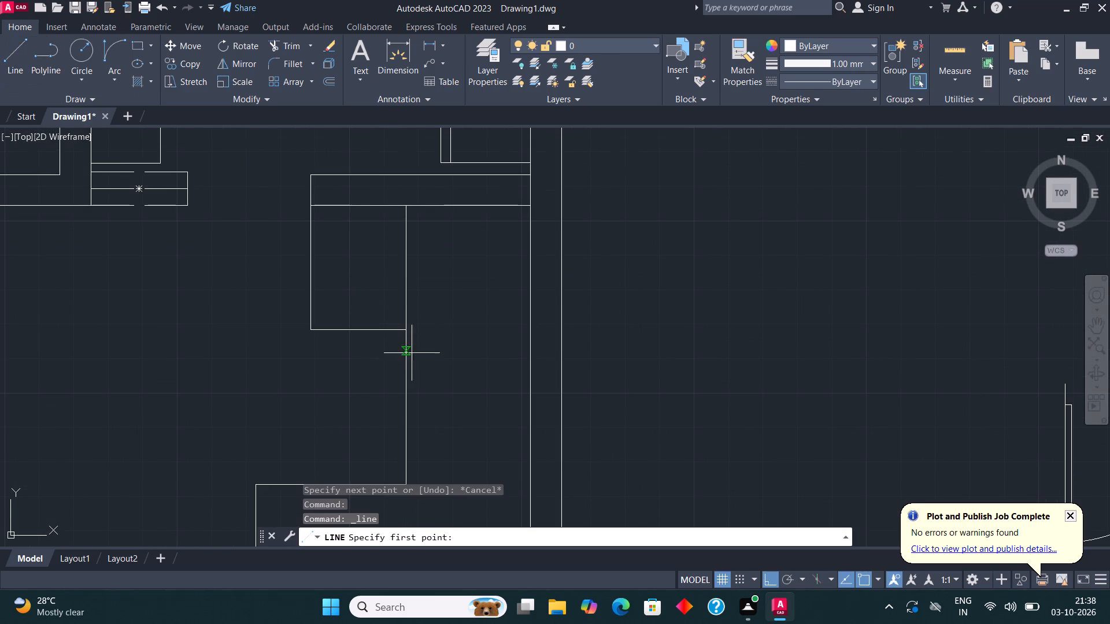
left_click(410, 330)
left_click(527, 329)
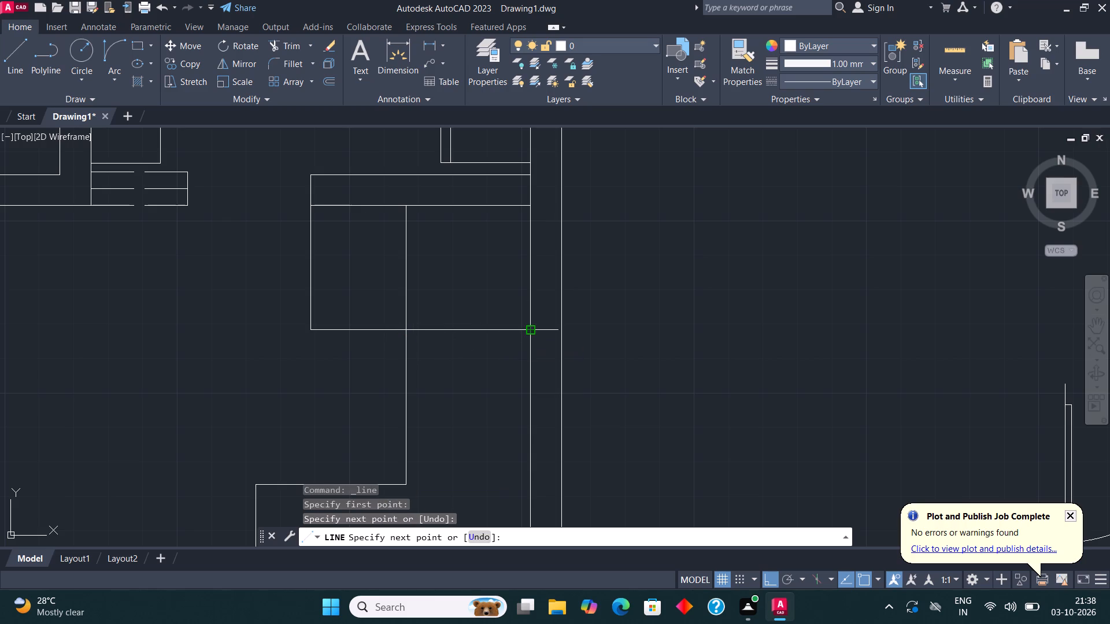
From the outline's lower inner corner, draw a vertical line down to the small room's wall and a horizontal line across to the outer wall.
left_click(17, 46)
scroll(309, 219, "down", 2)
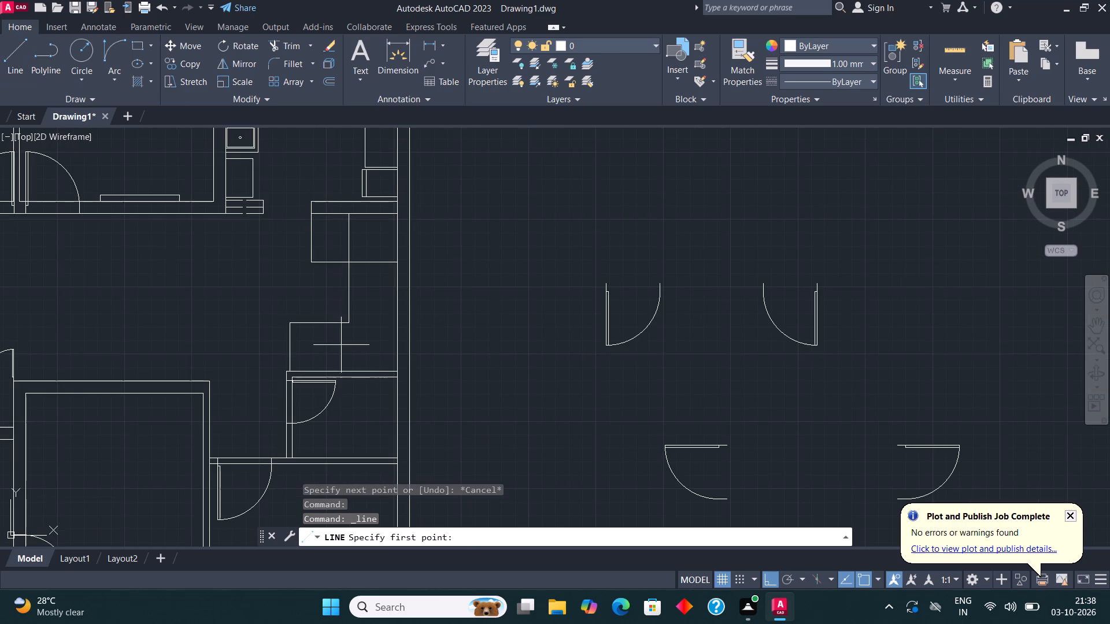
scroll(342, 346, "up", 2)
left_click(353, 292)
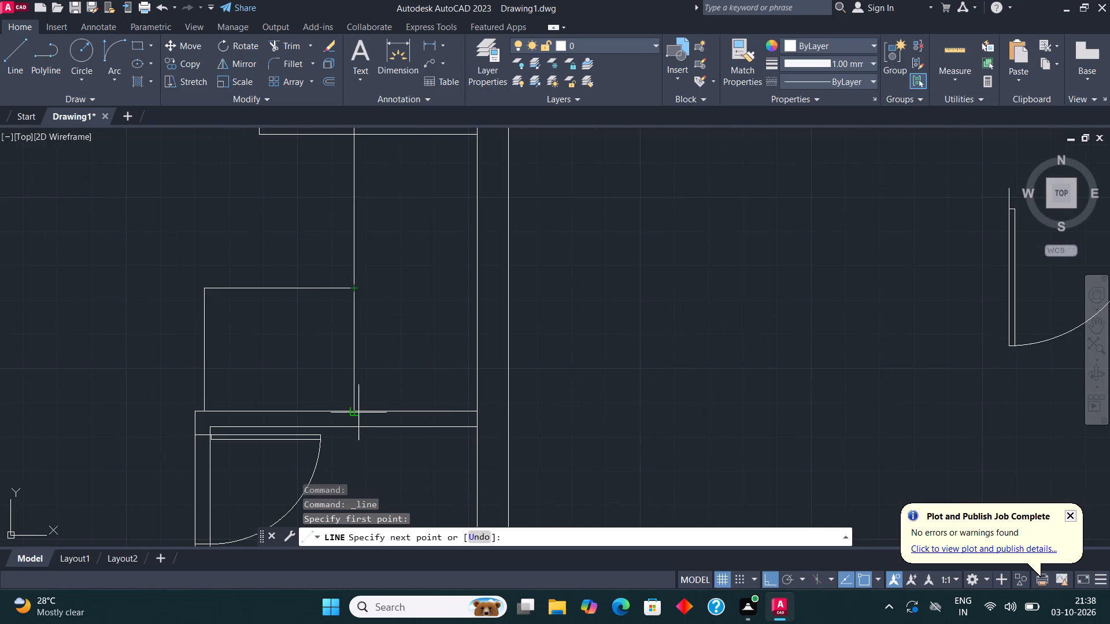
left_click(358, 413)
left_click(28, 49)
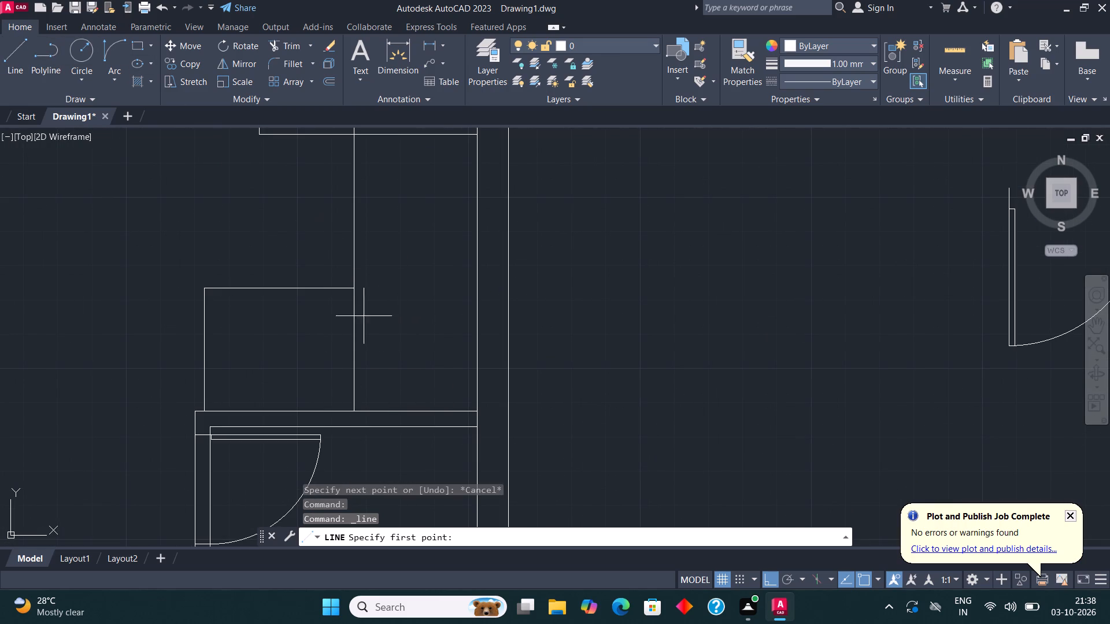
left_click(354, 294)
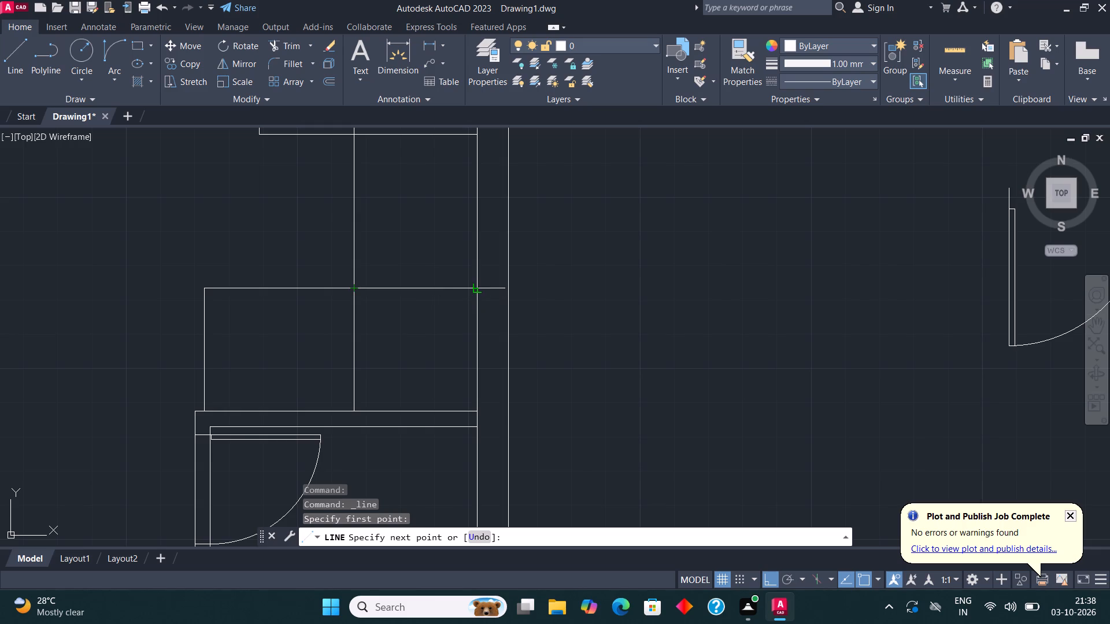
left_click(479, 287)
key("Escape")
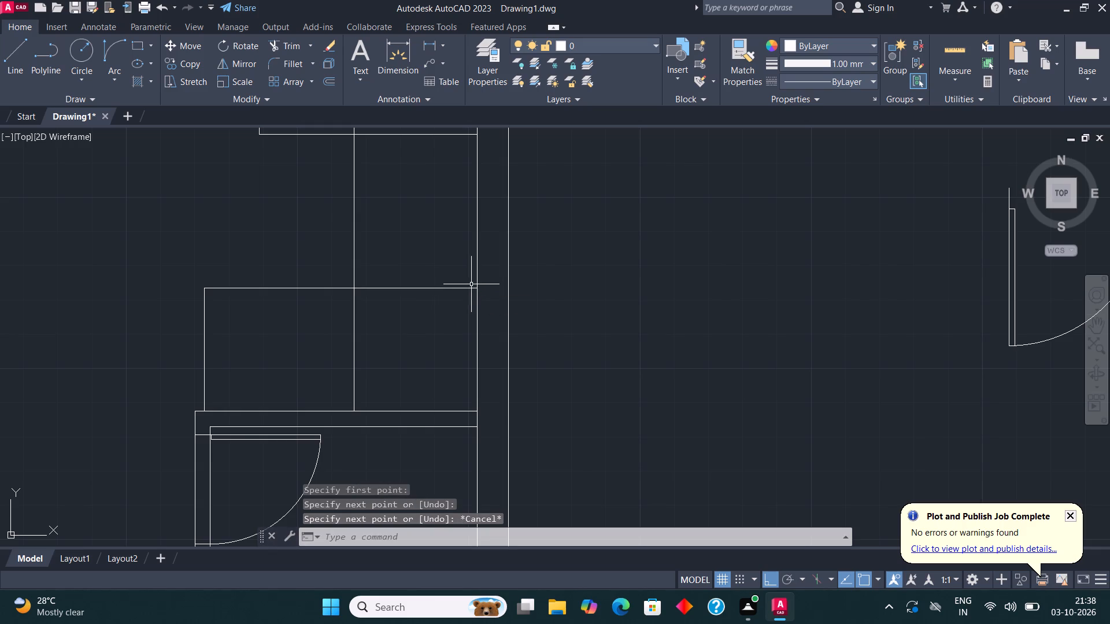
Draw a diagonal across the upper square landing from its inner corner to the corner where the kitchen wall meets the outer wall.
middle_click_drag(475, 222, 460, 393)
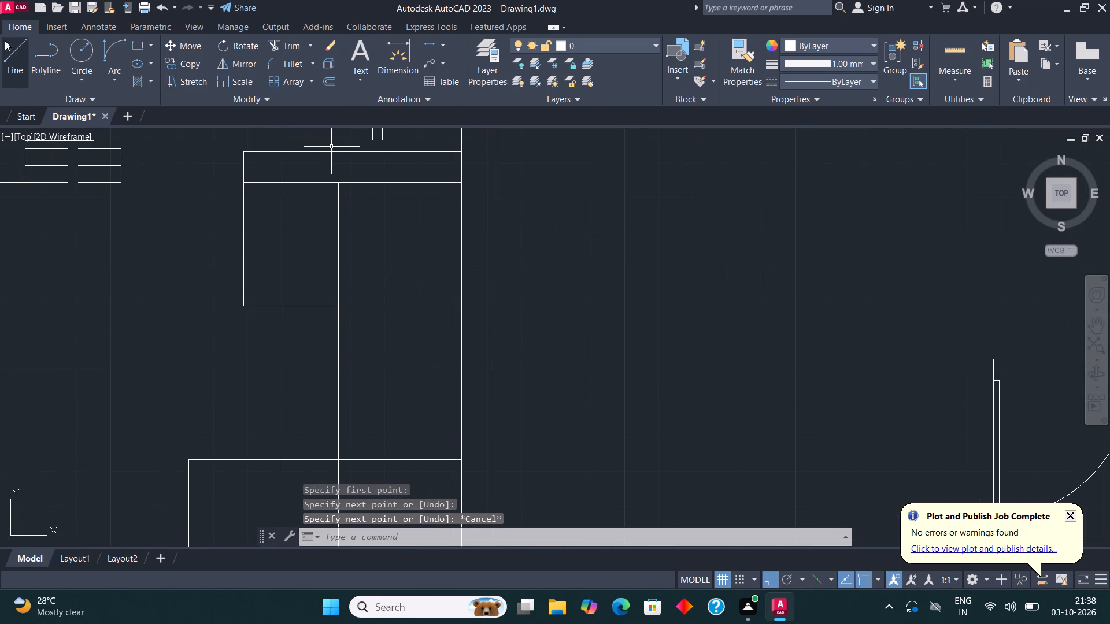
left_click(16, 40)
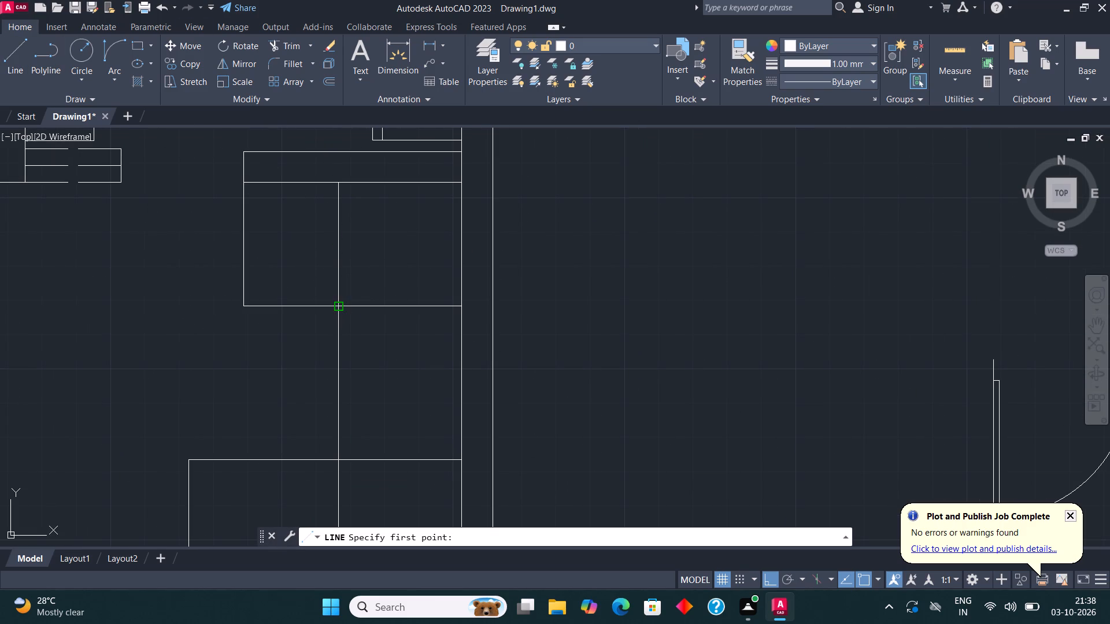
left_click(339, 304)
left_click(461, 184)
key("Escape")
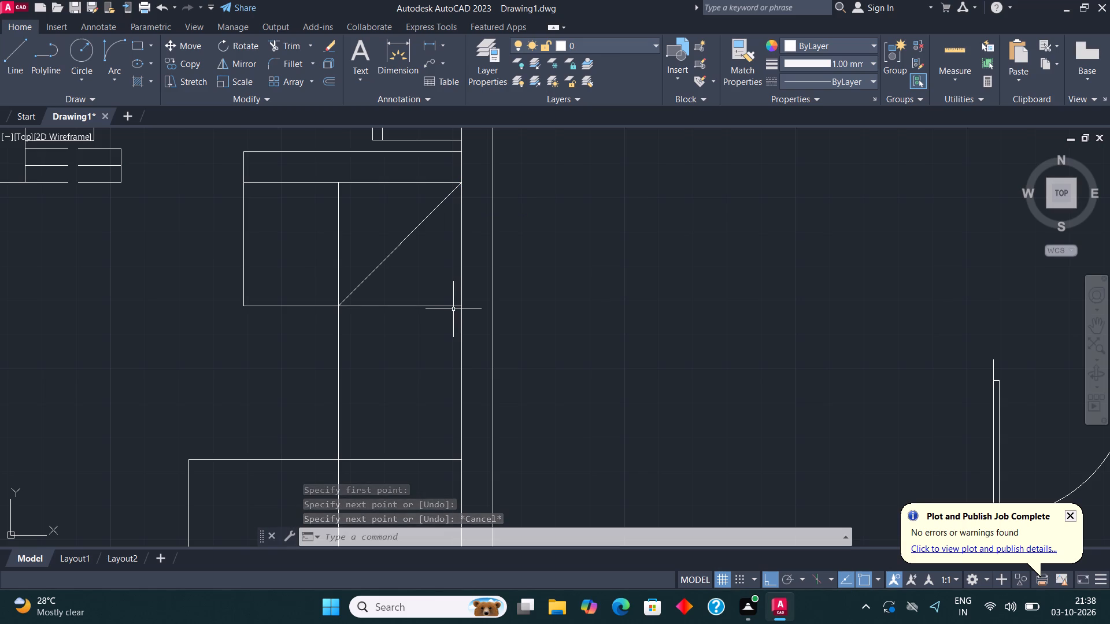
Offset the upper landing's inner vertical line by 8" three times, away from the outer wall, to form the upper flight's treads.
scroll(443, 322, "down", 3)
middle_click_drag(448, 301, 466, 277)
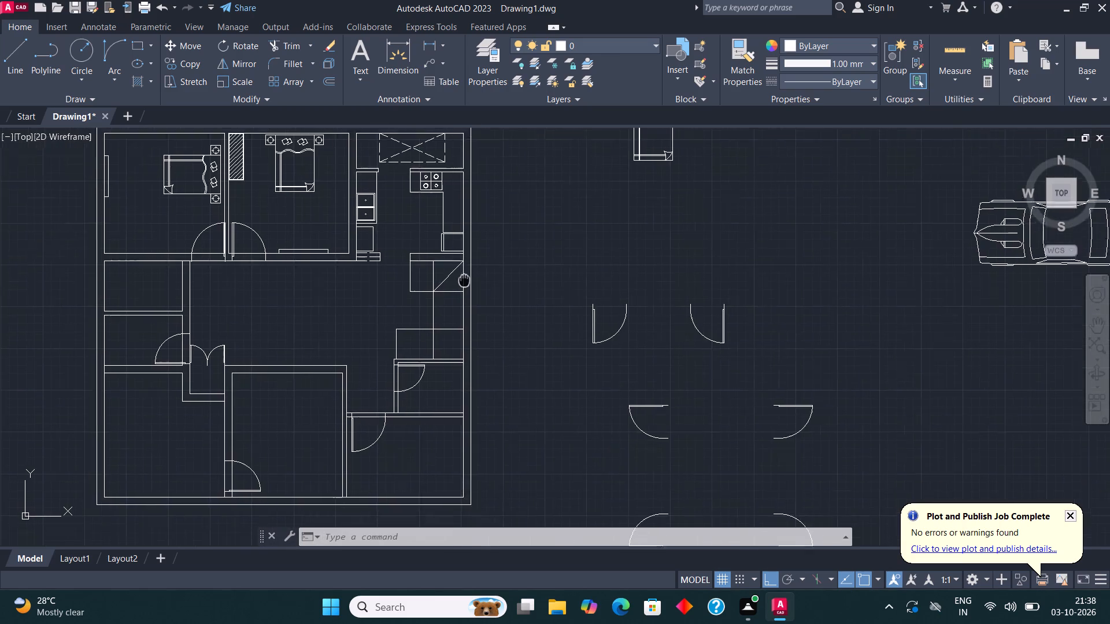
middle_click_drag(466, 277, 471, 250)
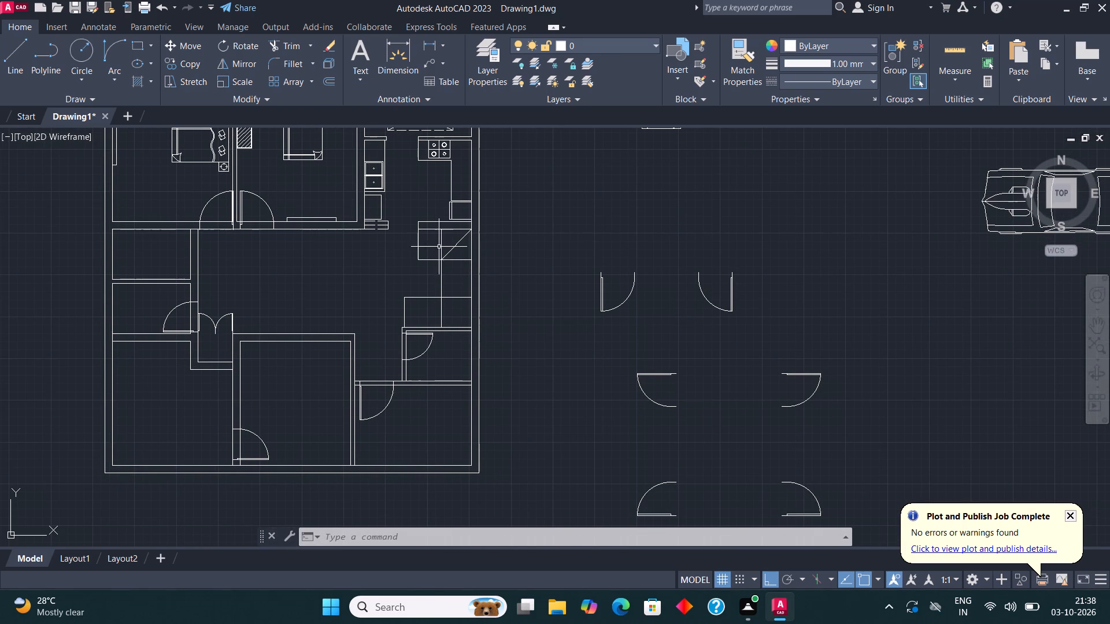
scroll(443, 230, "up", 3)
scroll(423, 288, "up", 1)
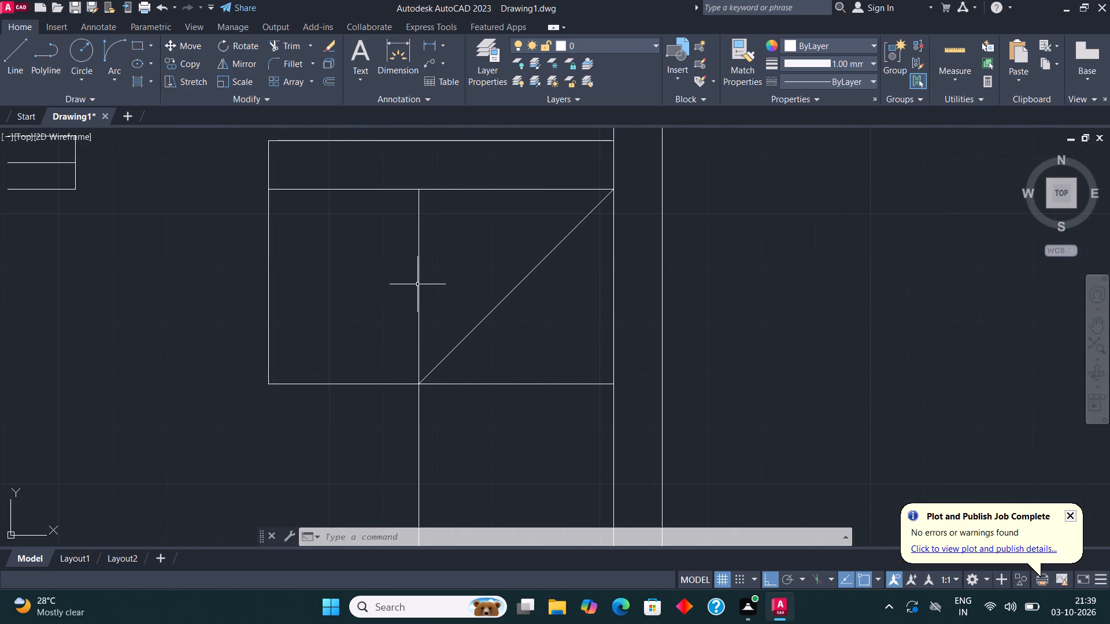
left_click(417, 283)
left_click(334, 82)
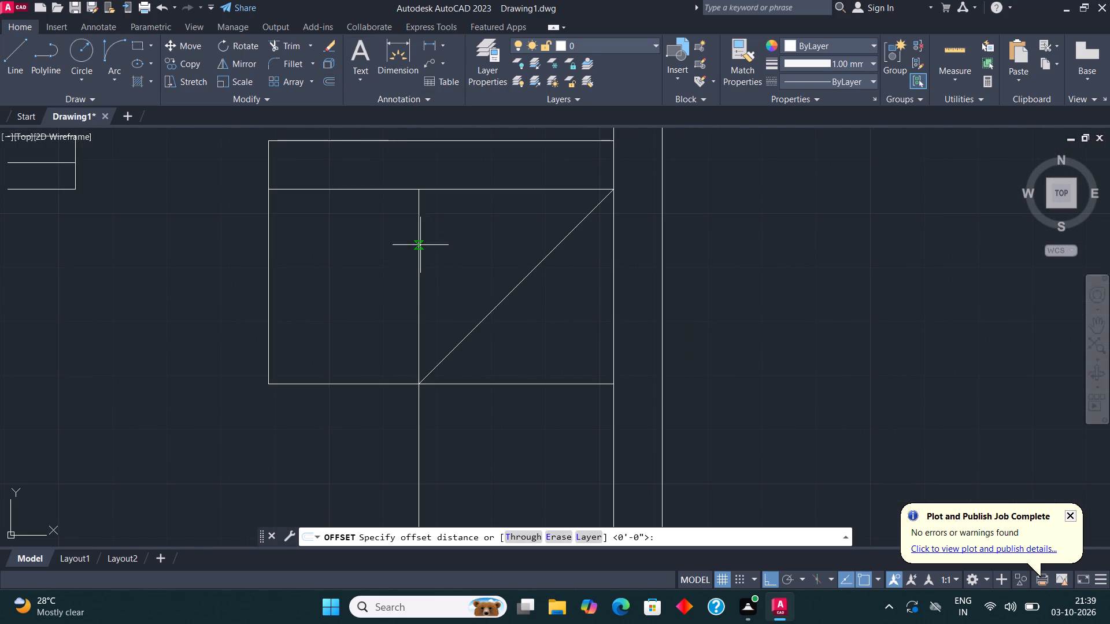
left_click(420, 284)
type("8\"")
key("Return")
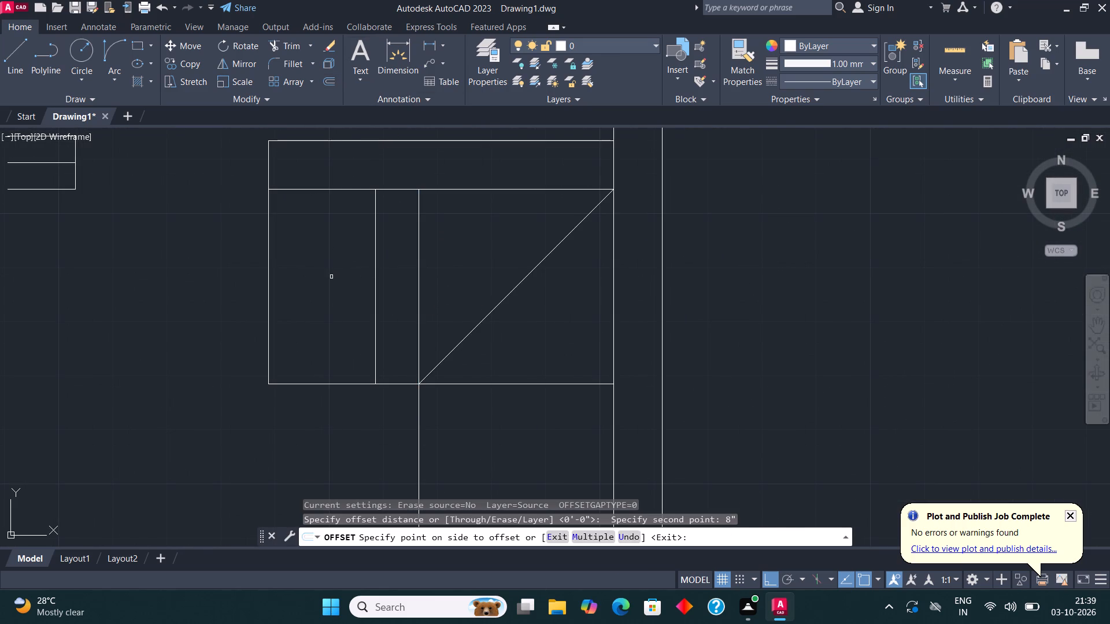
left_click(331, 277)
left_click(375, 303)
left_click(351, 275)
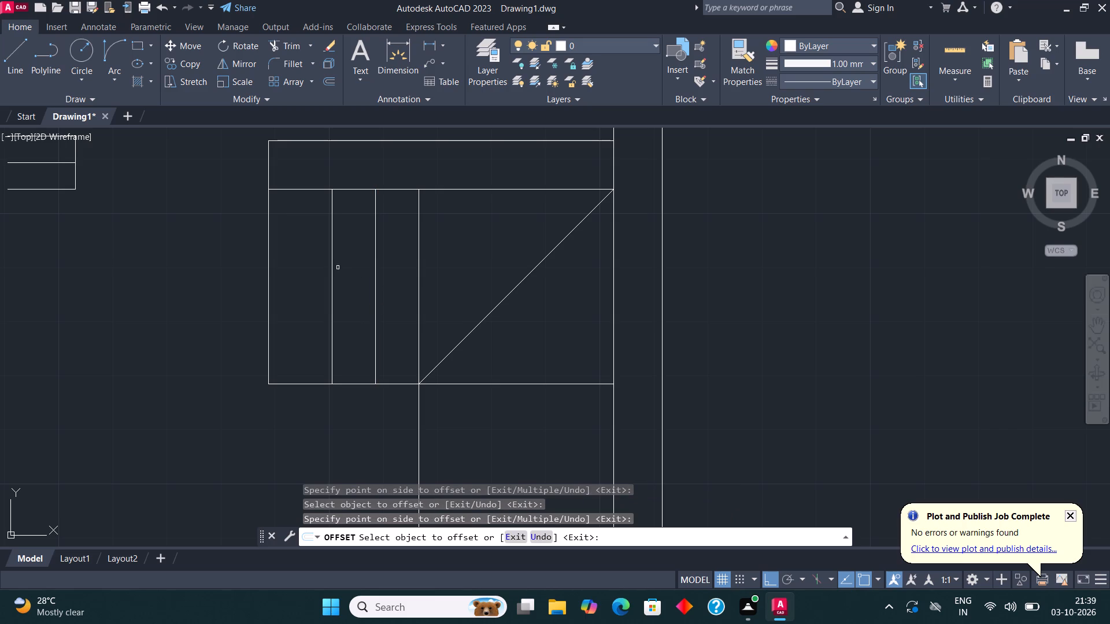
left_click(332, 261)
left_click(302, 245)
Offset the upper landing's lower edge downward by 8" three times to form treads between the vertical stair line and outer wall.
scroll(337, 319, "down", 2)
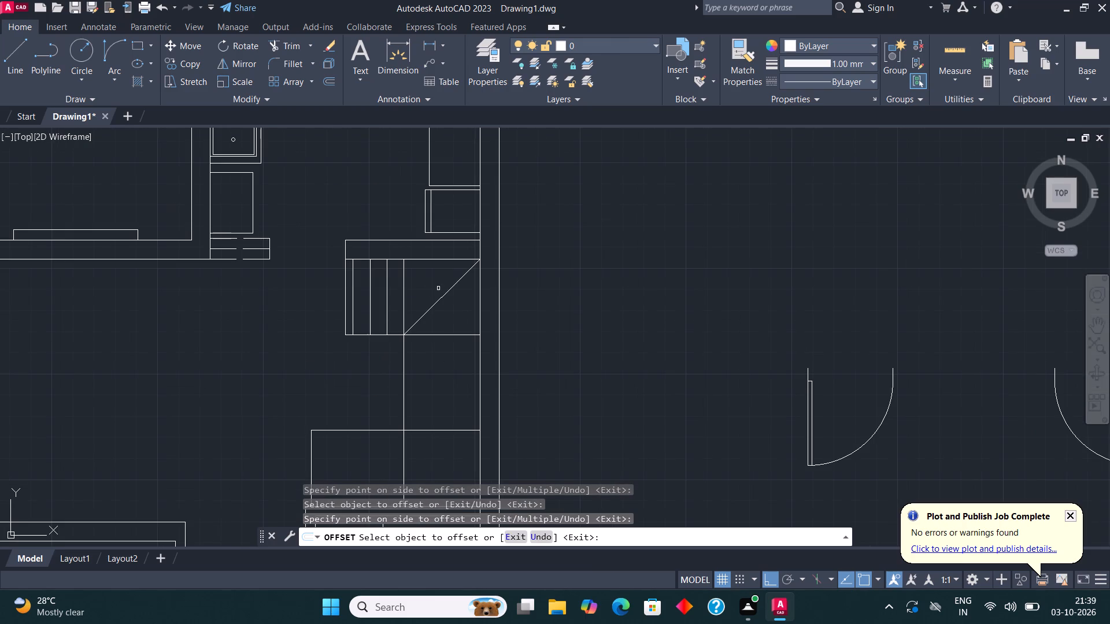
scroll(457, 233, "down", 1)
scroll(467, 297, "up", 2)
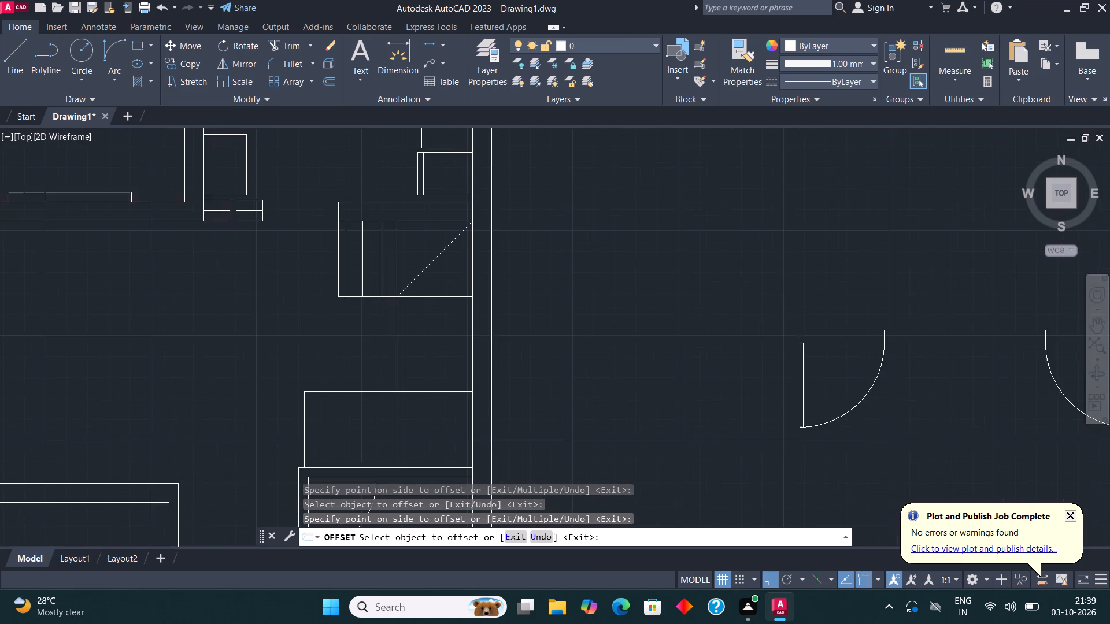
left_click(435, 296)
left_click(434, 343)
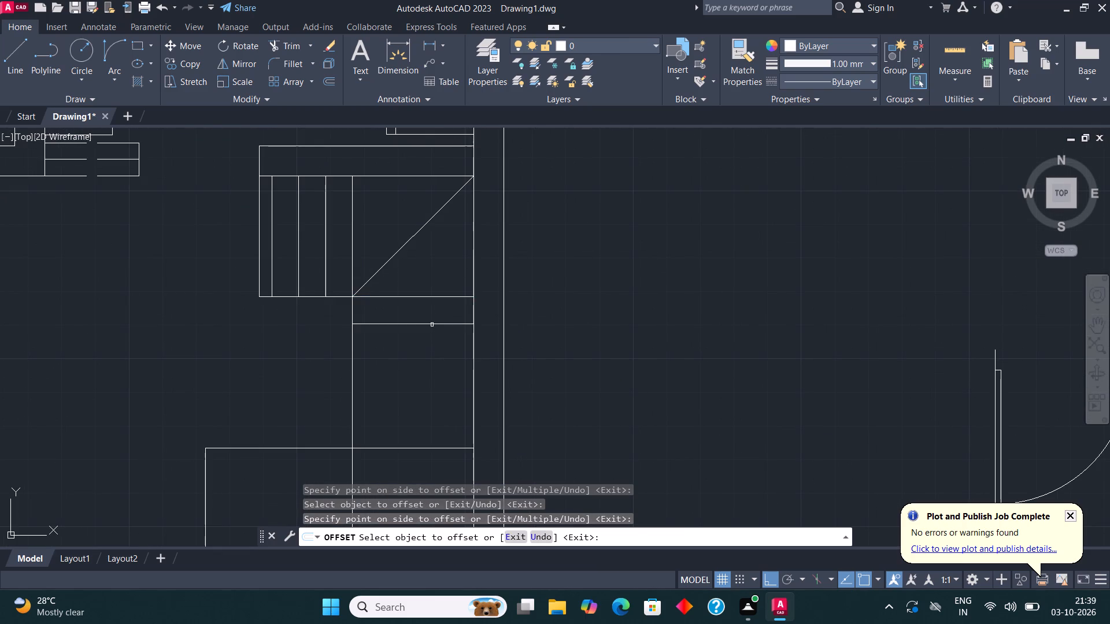
left_click(432, 325)
left_click(432, 359)
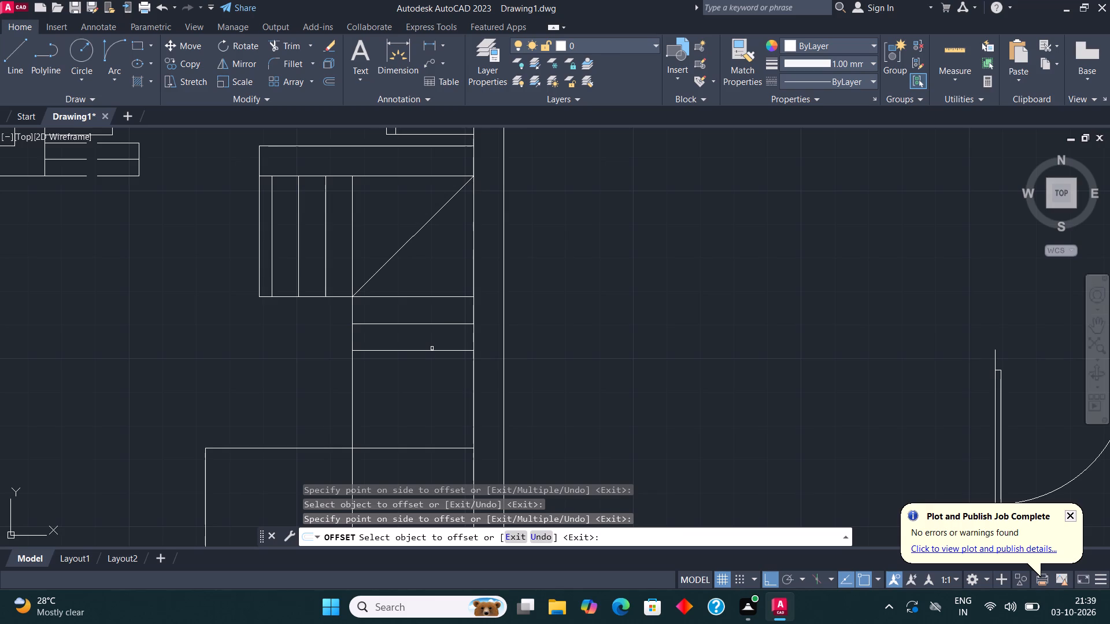
left_click(432, 348)
left_click(435, 382)
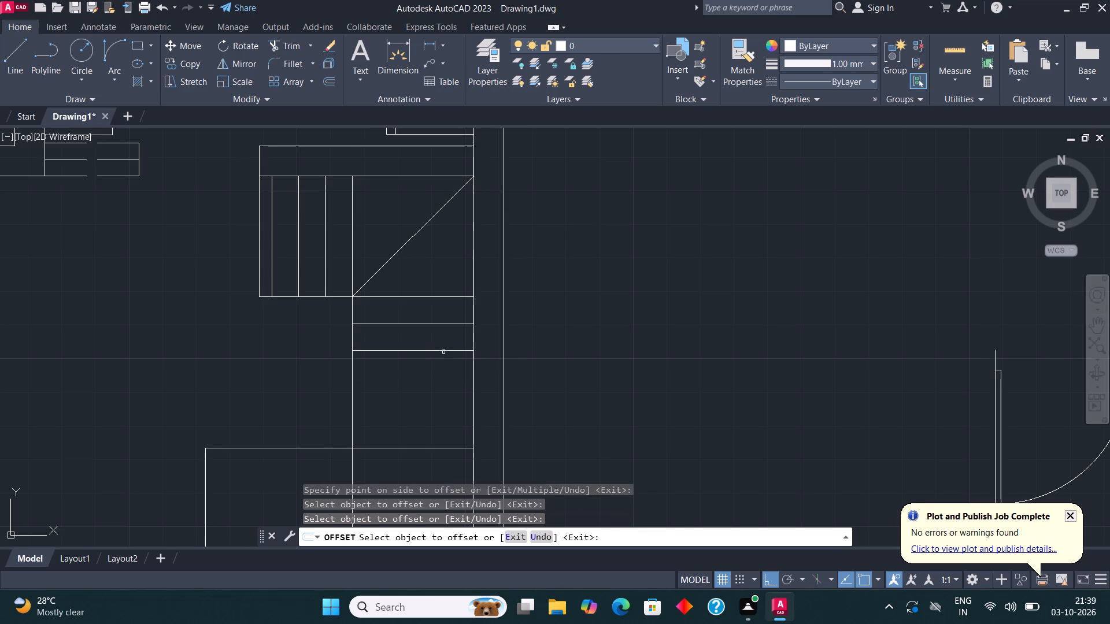
left_click(443, 352)
left_click(443, 375)
scroll(478, 284, "down", 1)
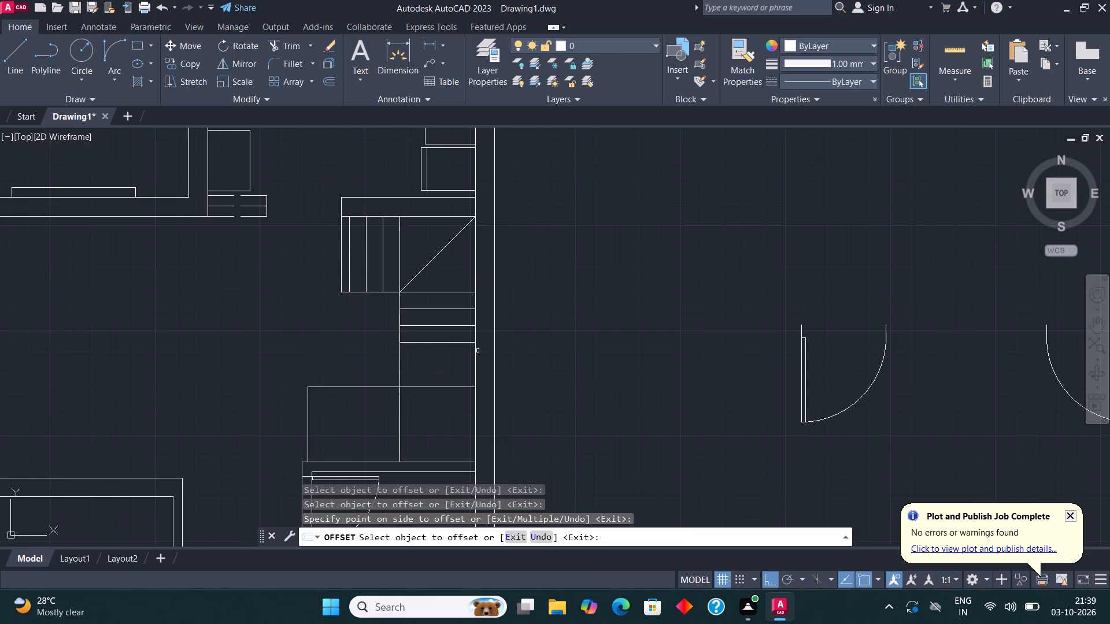
scroll(433, 392, "up", 1)
key("Escape")
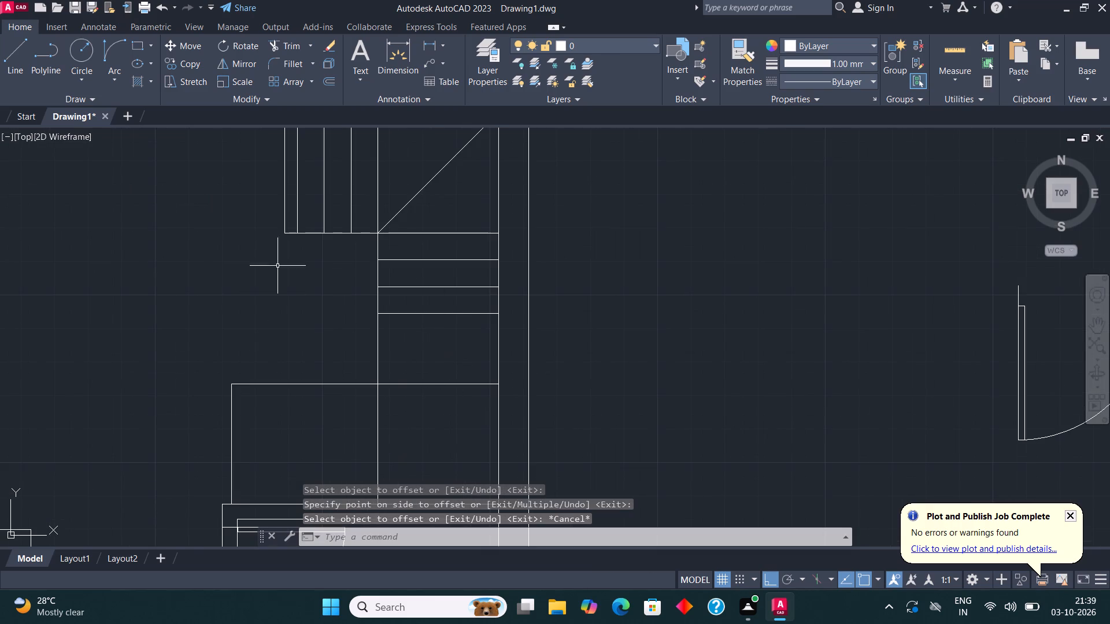
Trim away the leftover stair outline beyond the last tread of the upper flight, below the kitchen wall.
middle_click_drag(372, 295, 405, 399)
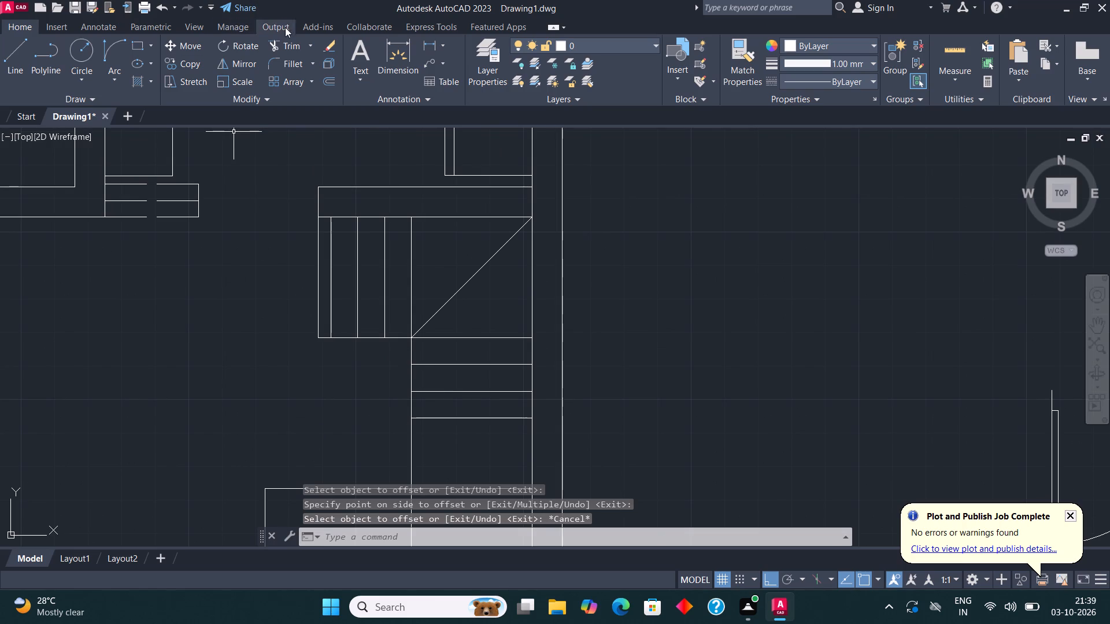
left_click(295, 47)
left_click(327, 349)
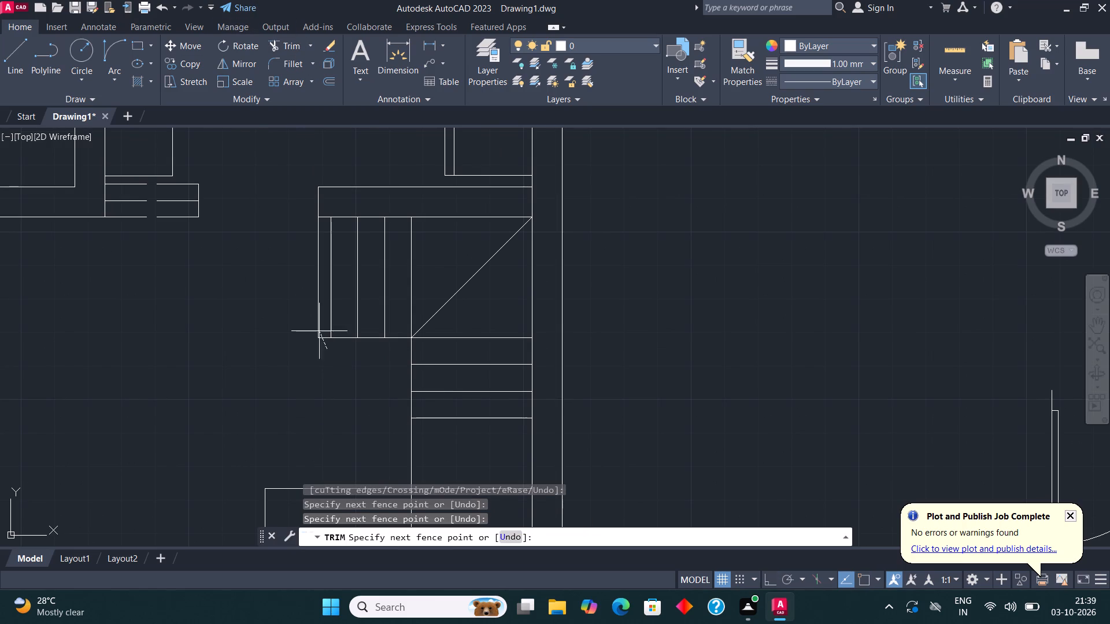
left_click(312, 308)
key("Escape")
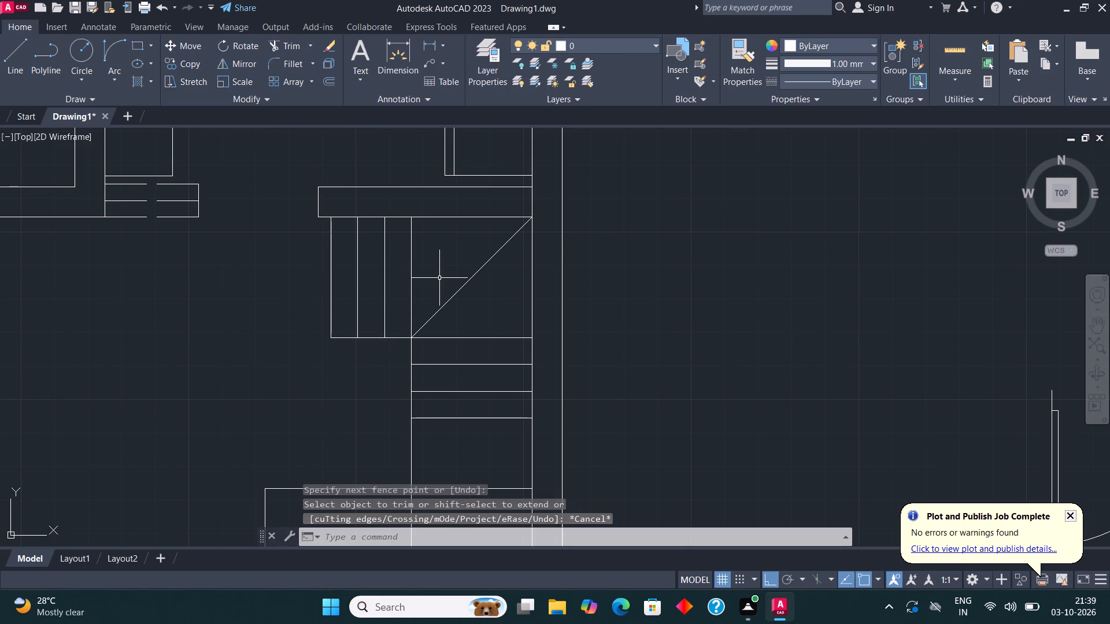
Set the ISO dash linetype ACAD_ISO02W100 as the current linetype.
type("LI")
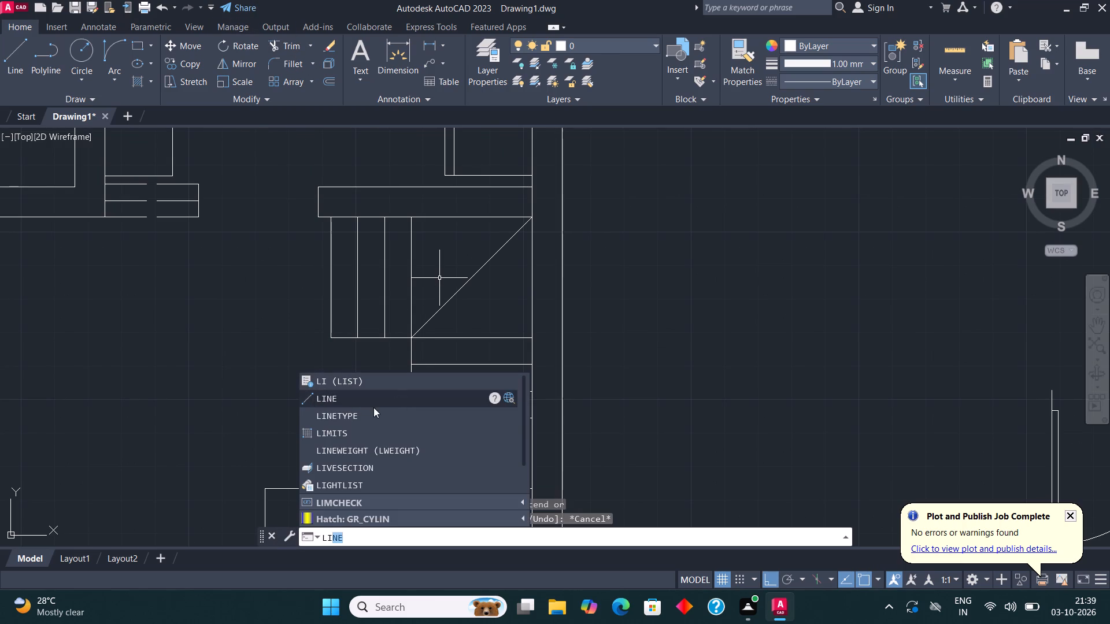
left_click(367, 417)
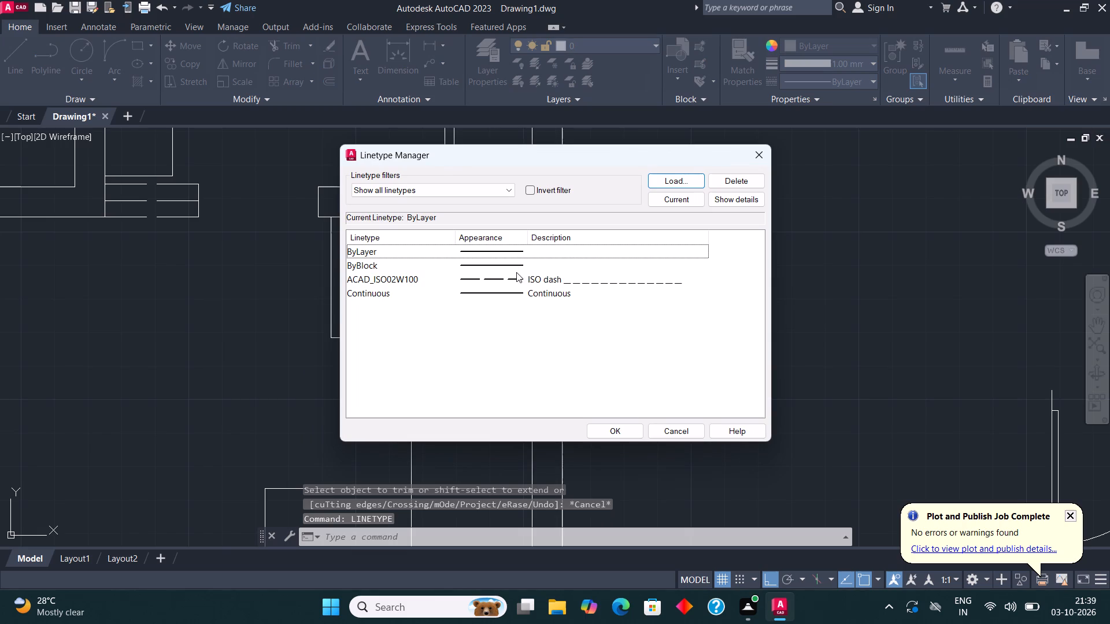
left_click(517, 273)
left_click(678, 196)
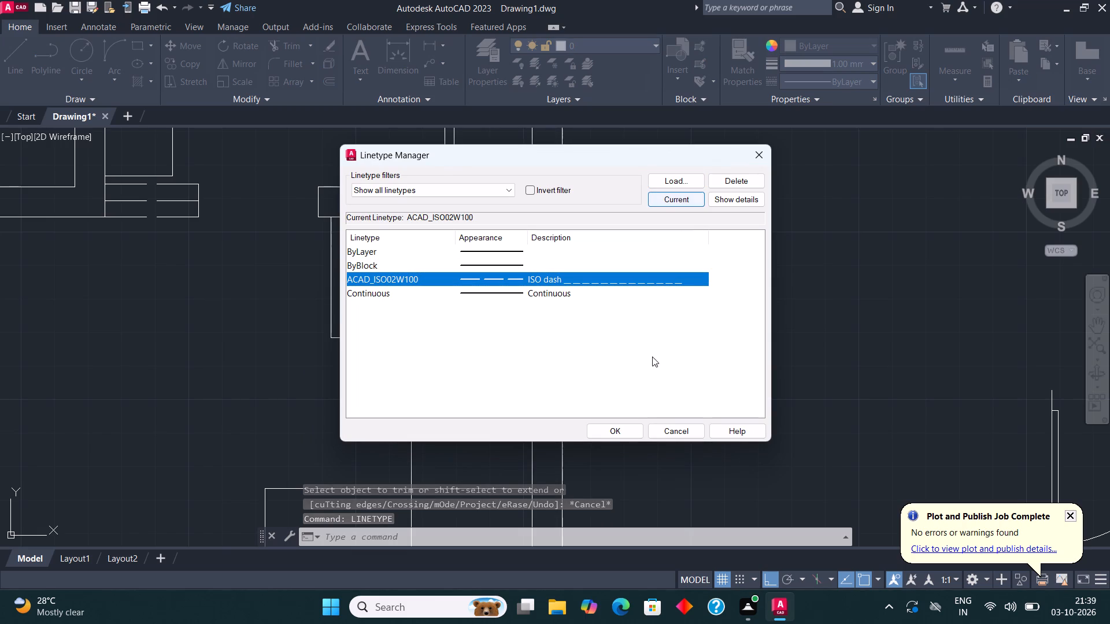
left_click(609, 429)
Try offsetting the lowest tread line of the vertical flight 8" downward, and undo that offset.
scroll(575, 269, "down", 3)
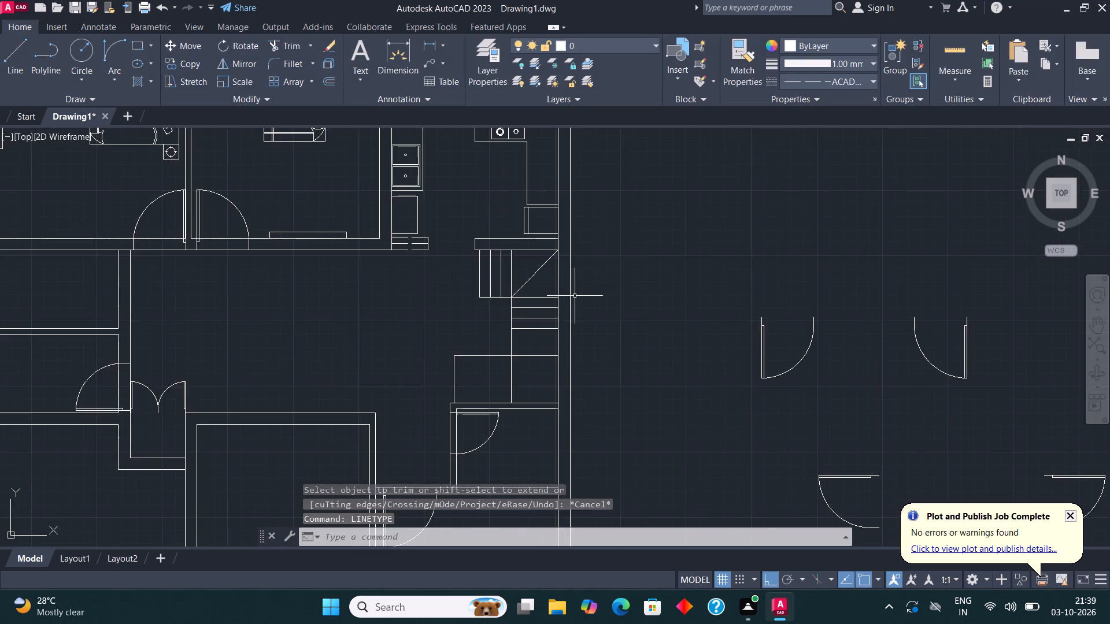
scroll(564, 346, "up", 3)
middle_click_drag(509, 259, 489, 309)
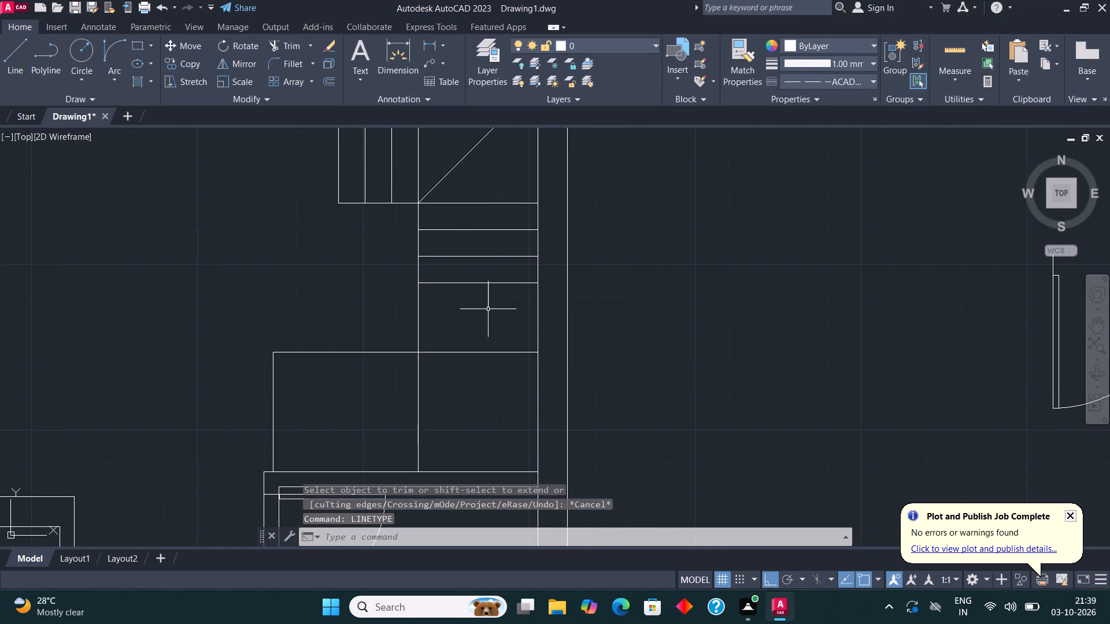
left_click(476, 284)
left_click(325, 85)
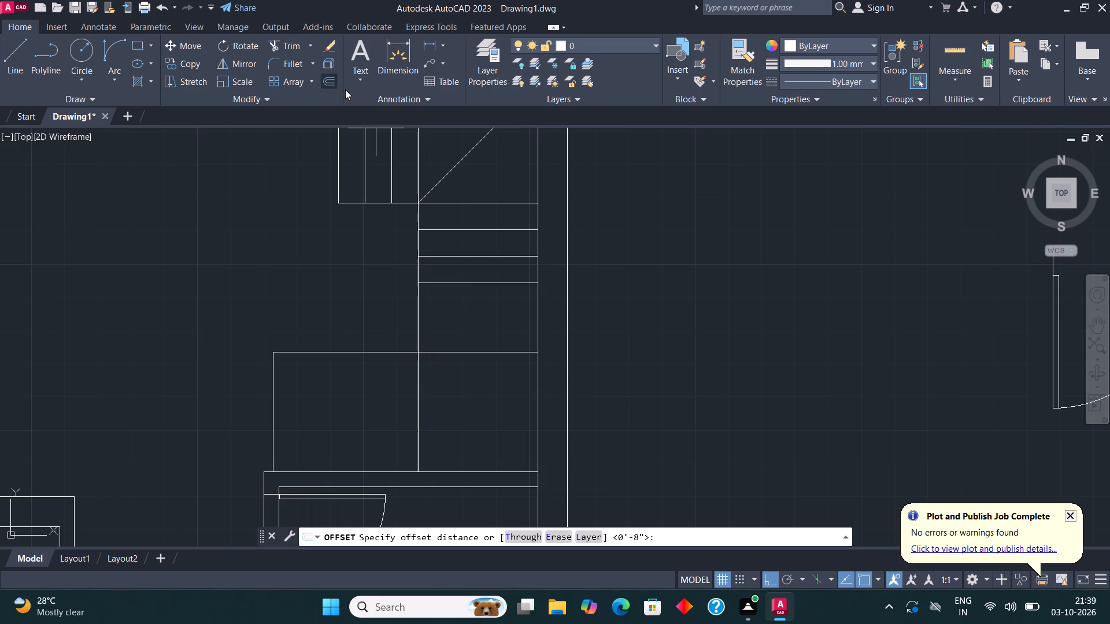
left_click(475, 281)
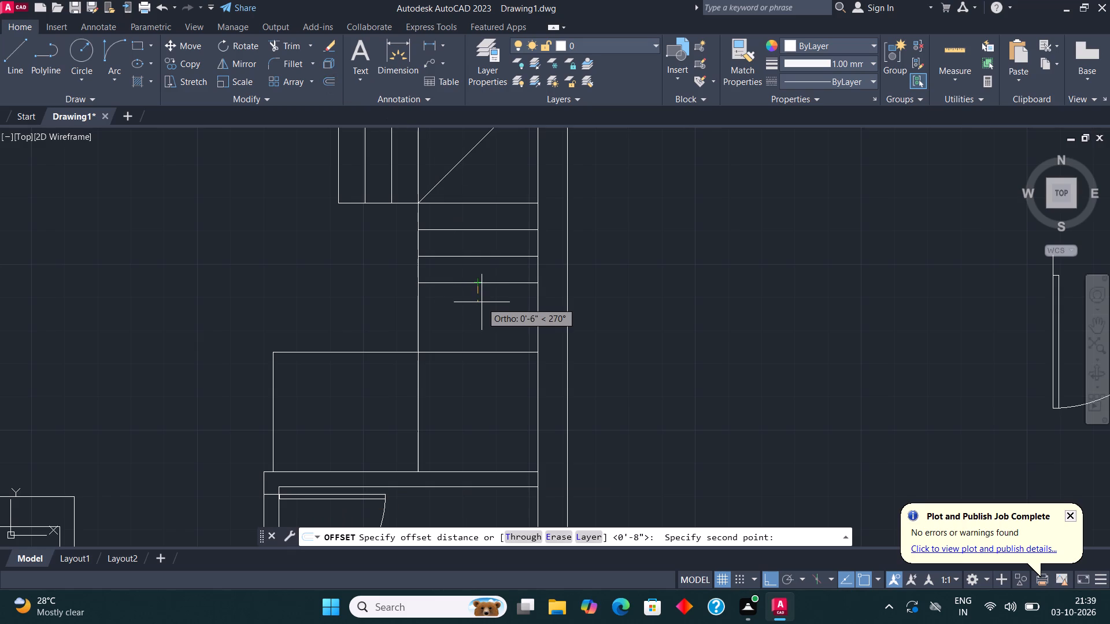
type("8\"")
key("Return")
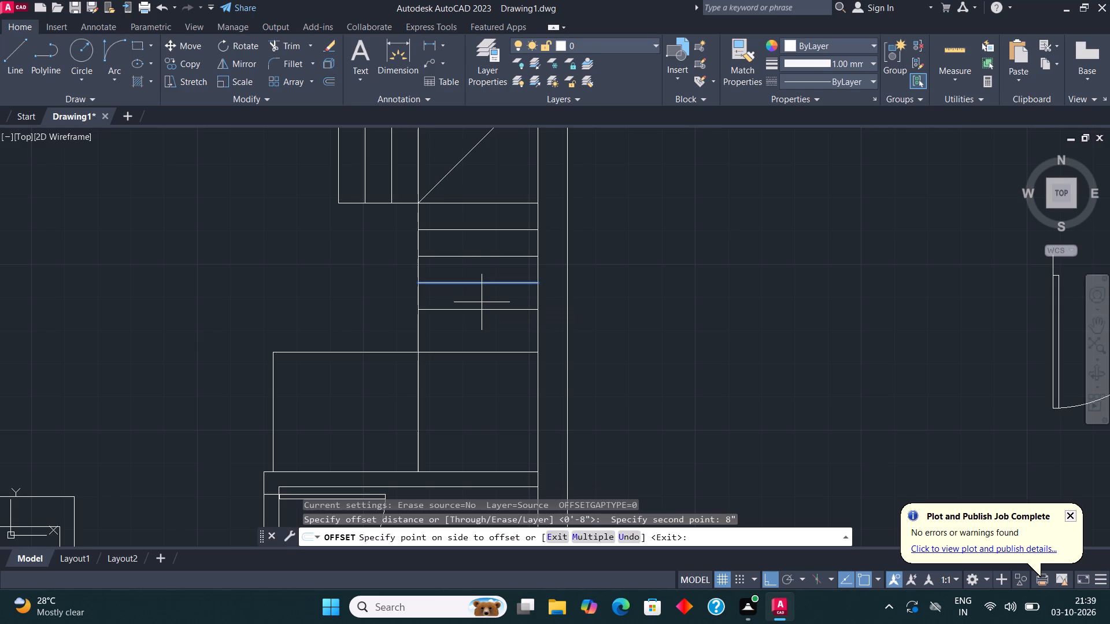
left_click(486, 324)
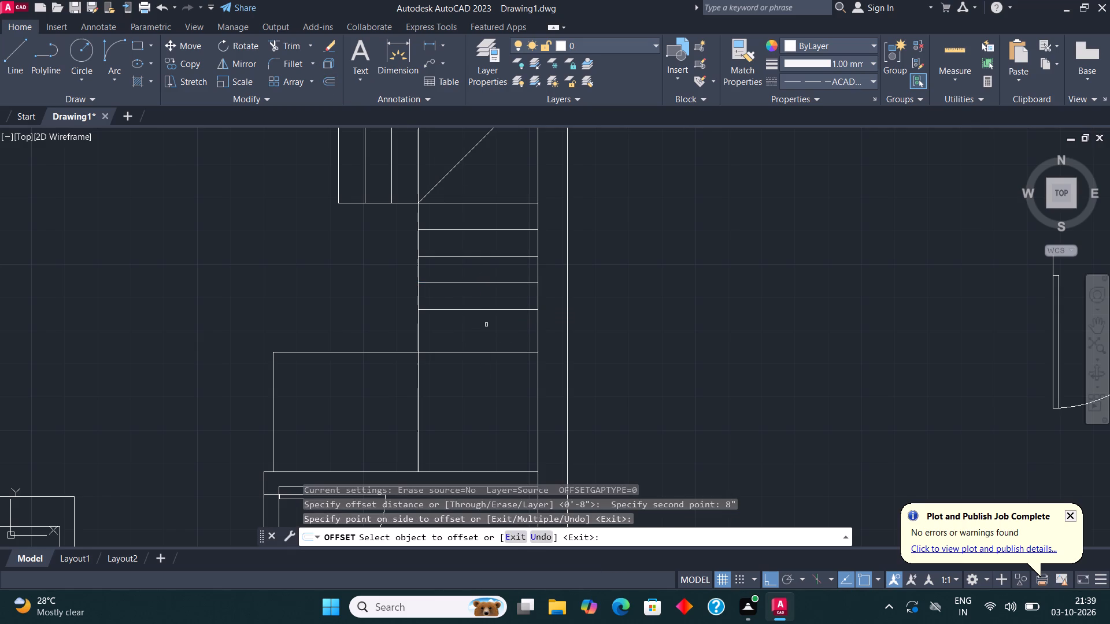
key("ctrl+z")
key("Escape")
Make ACAD_ISO02W100 the current linetype again in the Linetype Manager.
type("LIN")
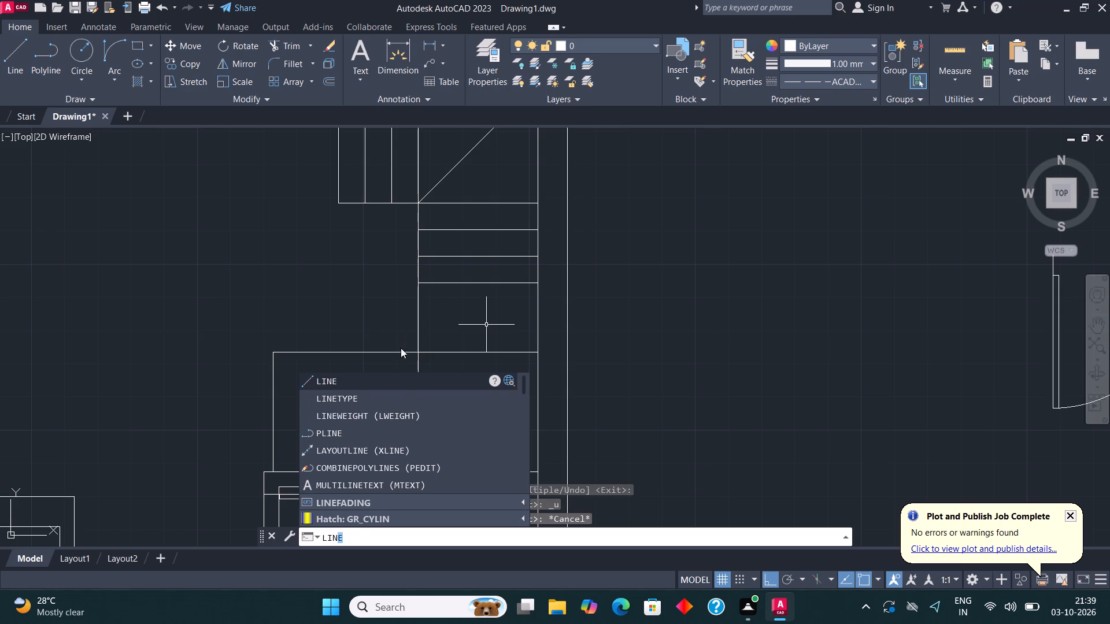
left_click(379, 399)
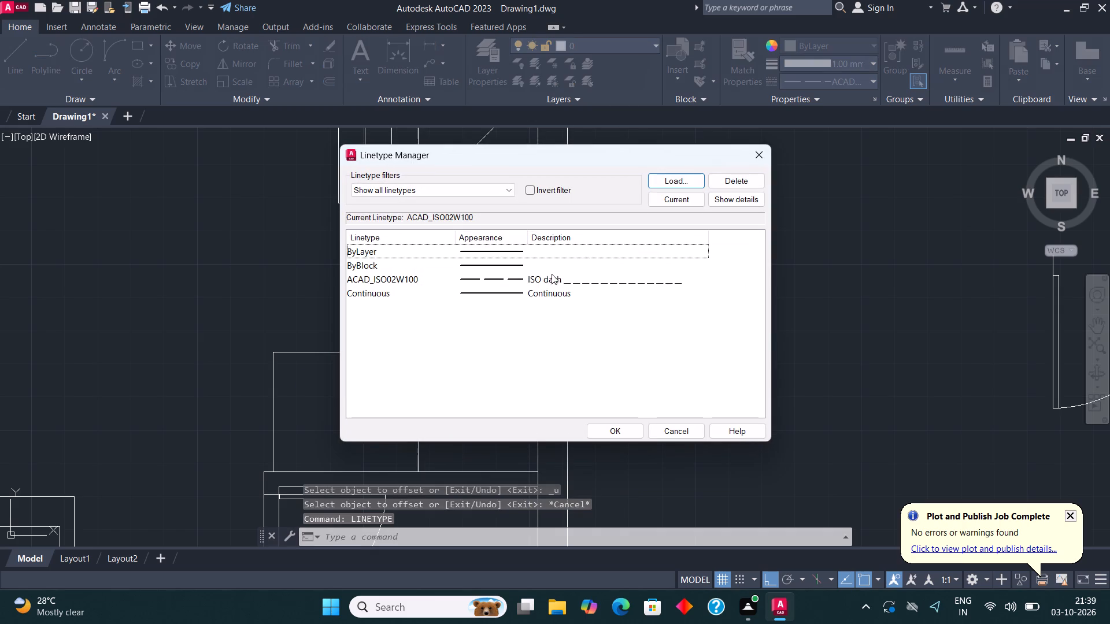
left_click(552, 274)
left_click(664, 196)
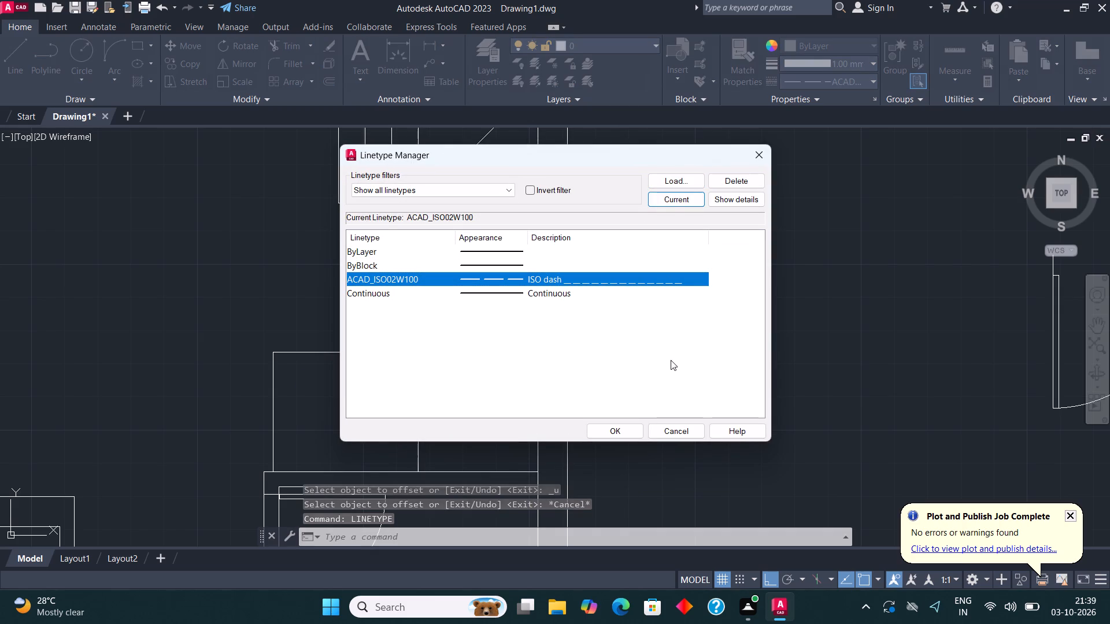
left_click(676, 198)
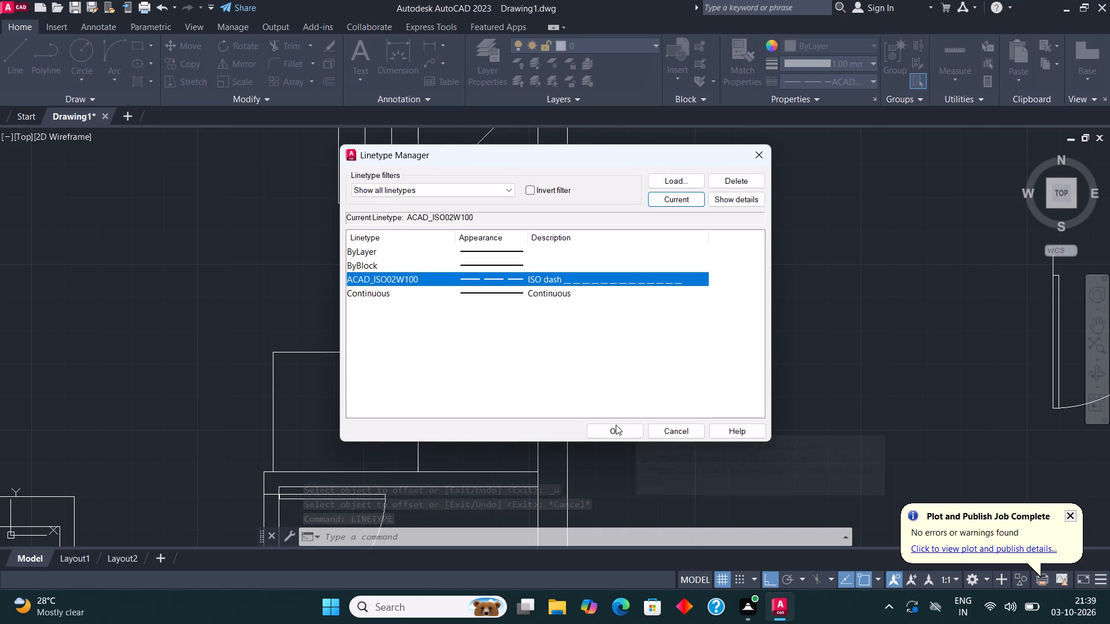
left_click(605, 433)
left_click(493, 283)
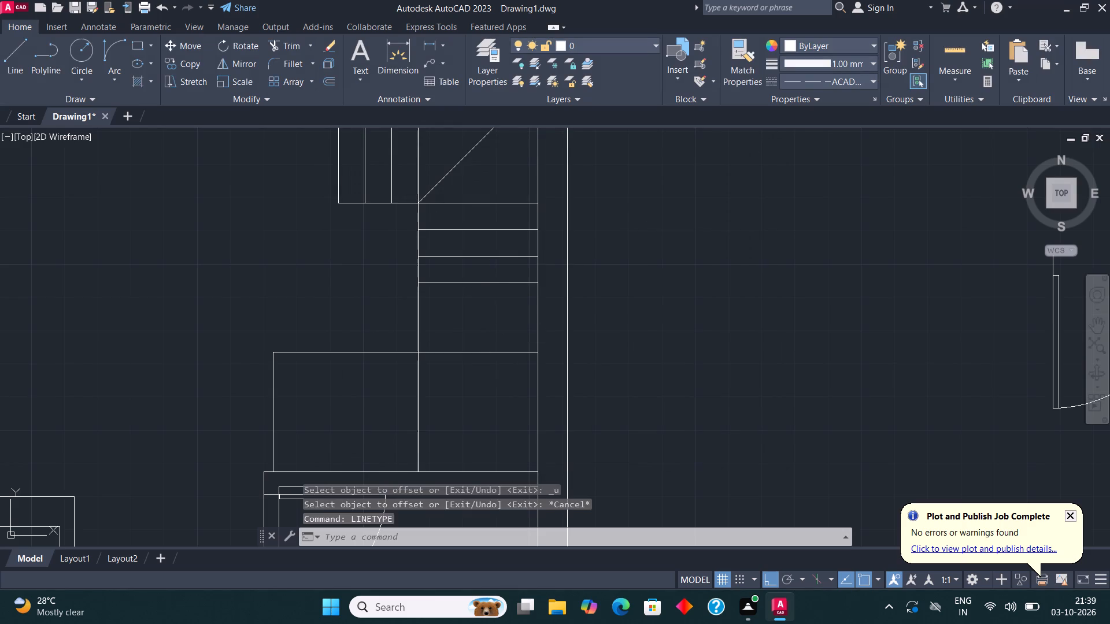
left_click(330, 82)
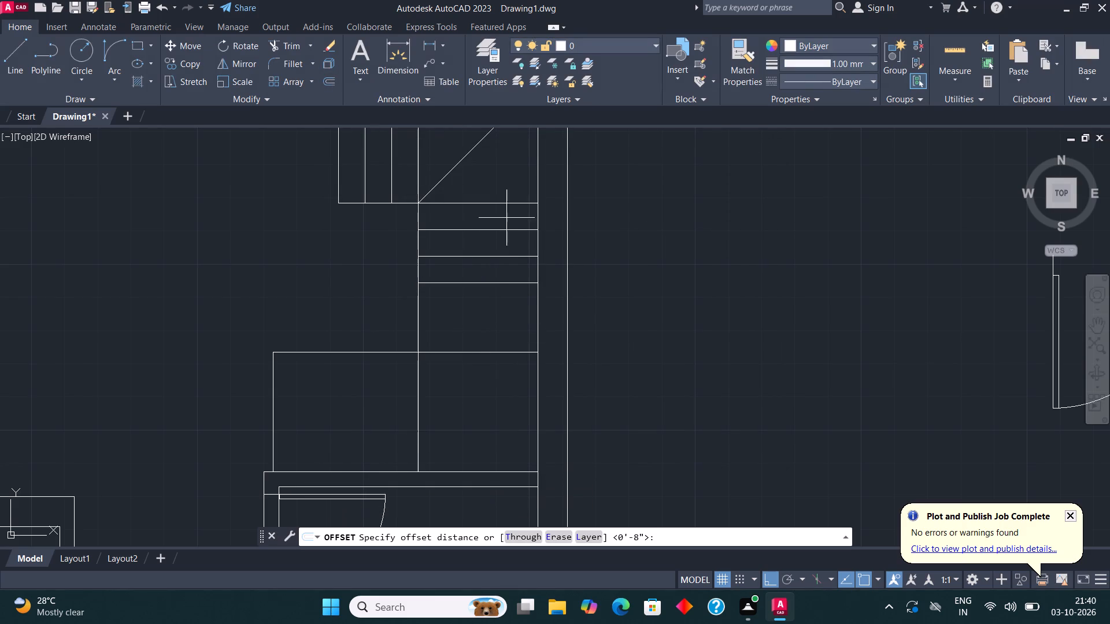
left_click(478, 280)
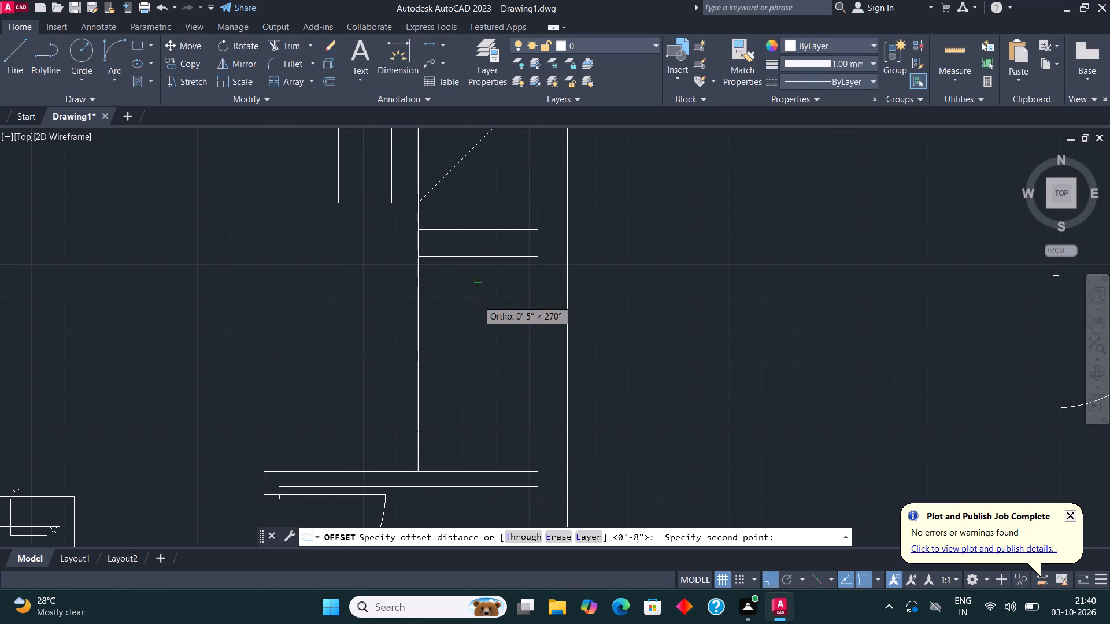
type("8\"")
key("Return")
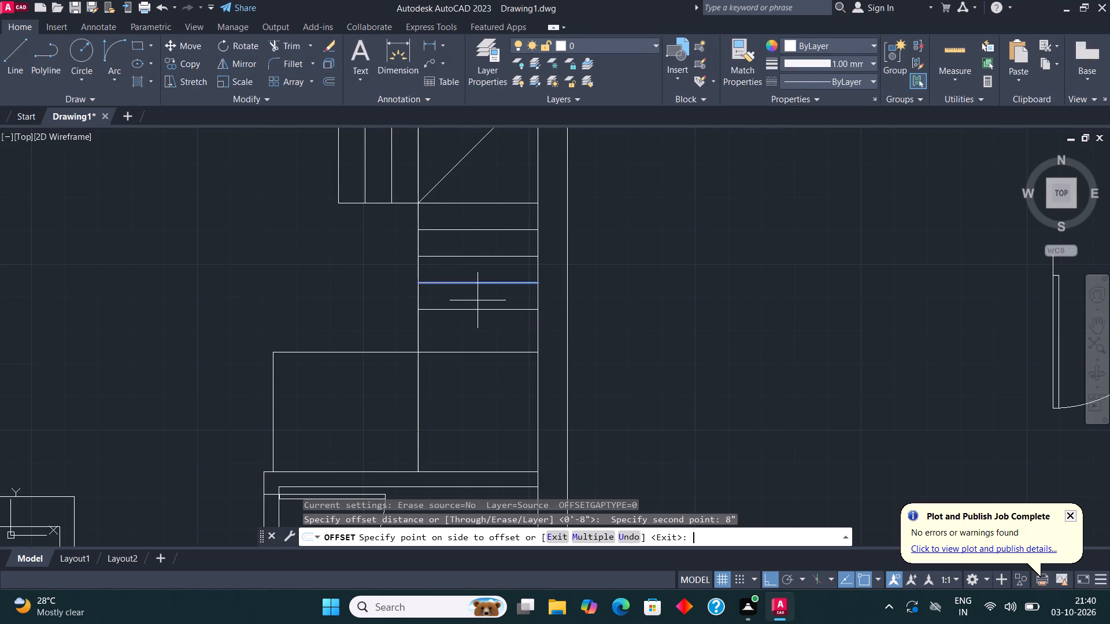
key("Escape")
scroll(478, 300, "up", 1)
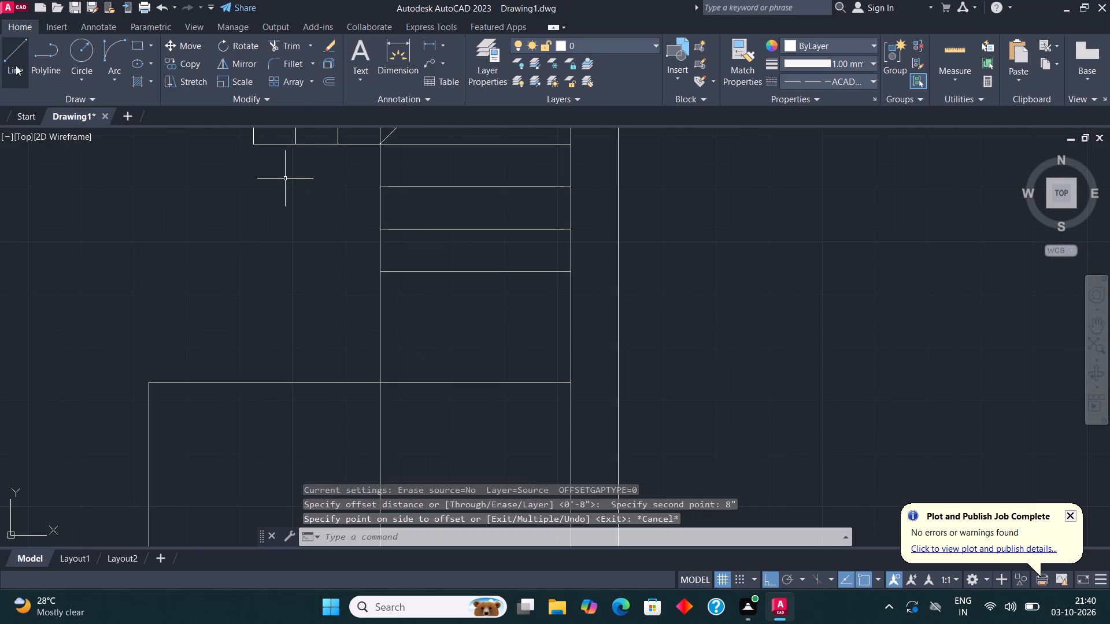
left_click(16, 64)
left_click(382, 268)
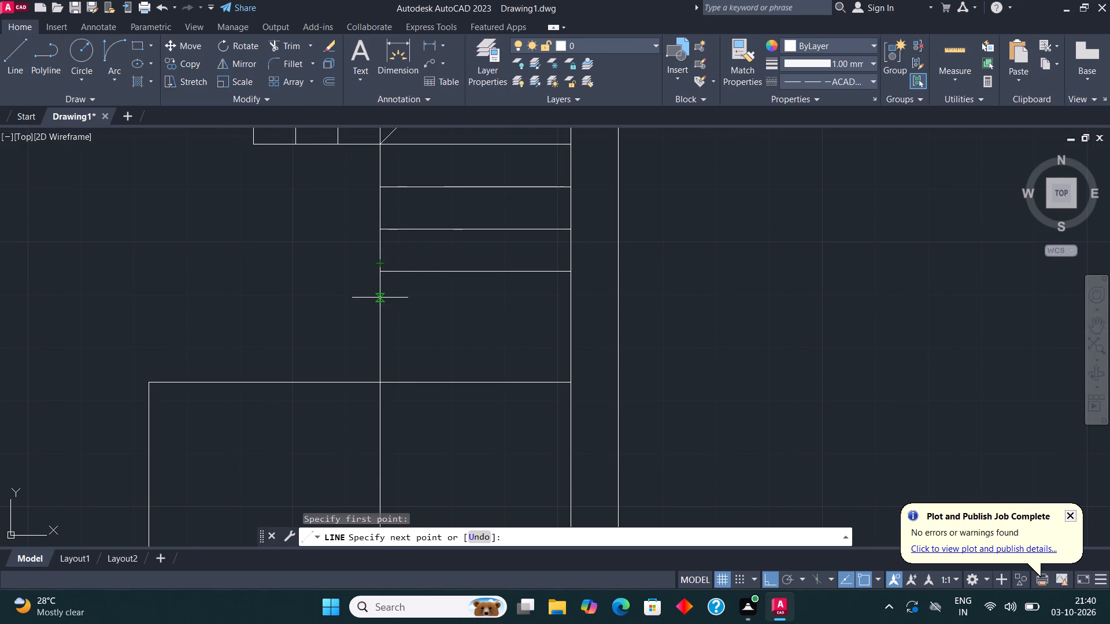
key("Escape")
Draw a dashed line 8" down from the lowest solid tread's inner end, continuing across the vertical flight to the outer wall.
left_click(17, 61)
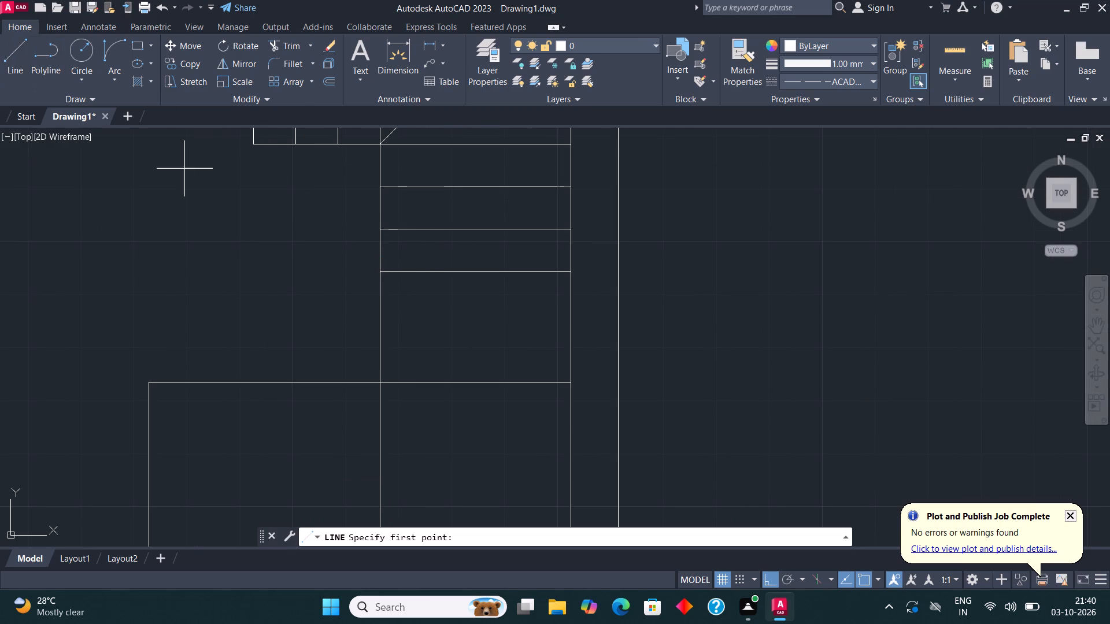
left_click(380, 273)
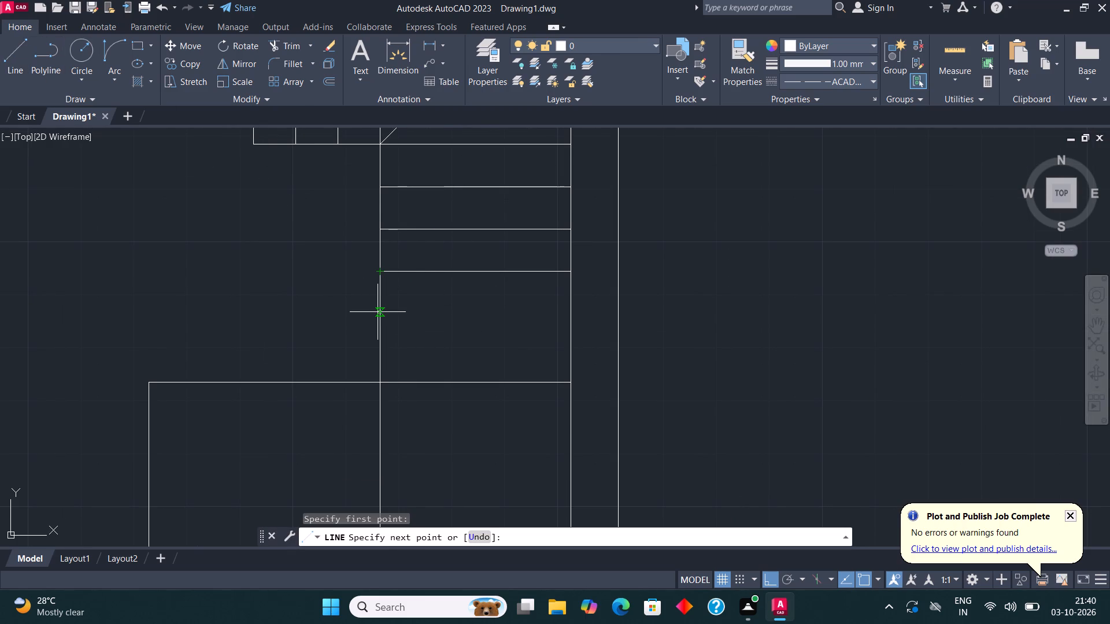
key("8")
key("shift+quotedbl")
key("Return")
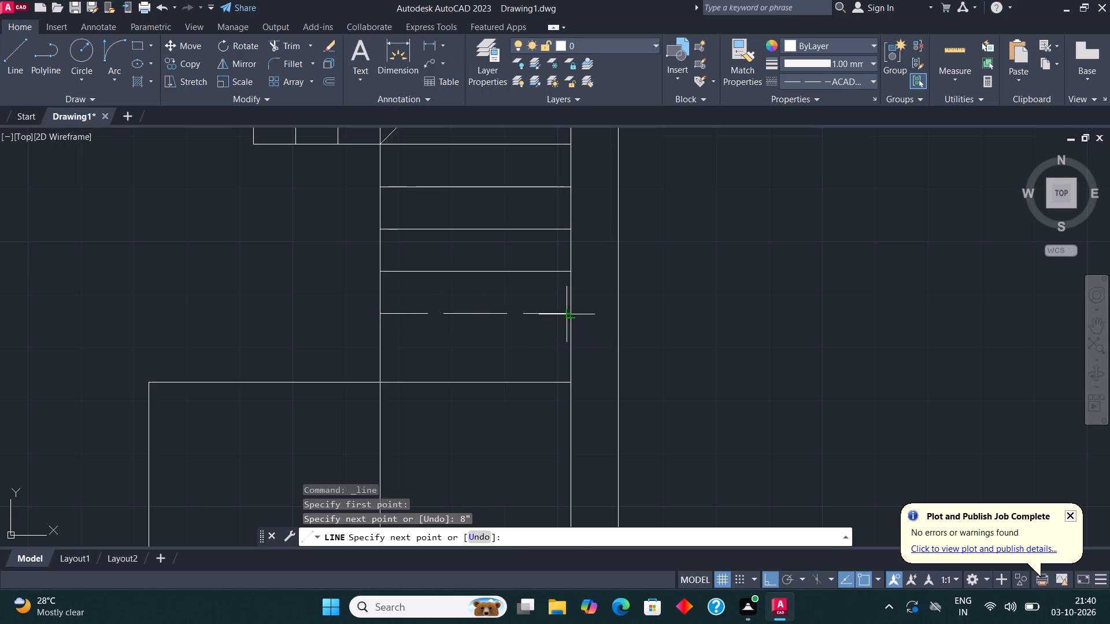
left_click(570, 313)
key("Escape")
Offset the dashed tread line 8" downward to add a second dashed tread in the vertical flight.
left_click(461, 313)
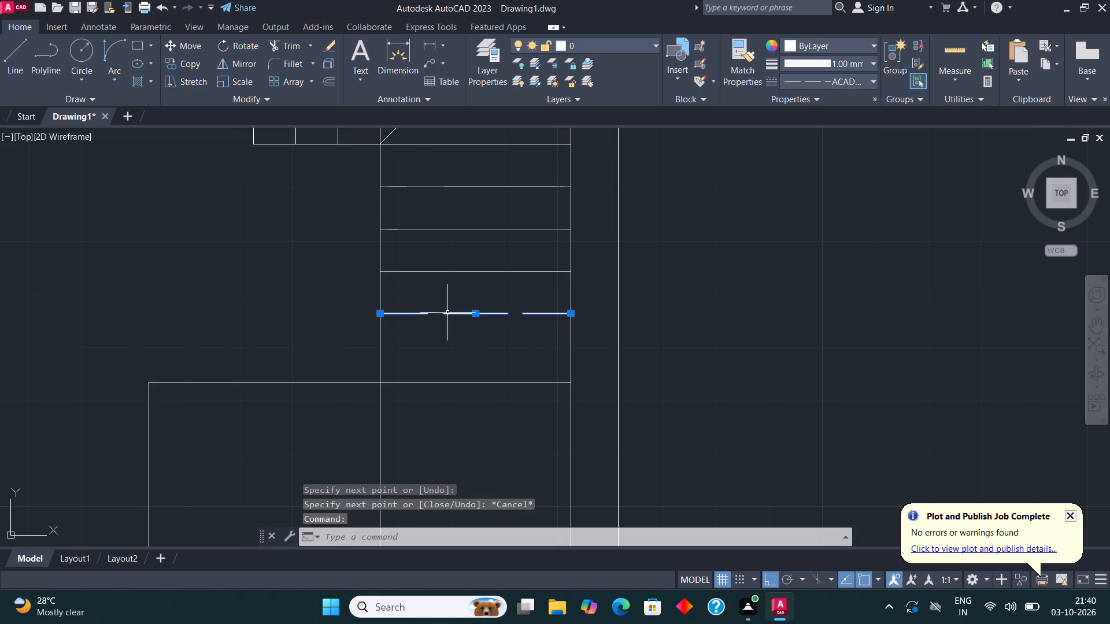
left_click(328, 84)
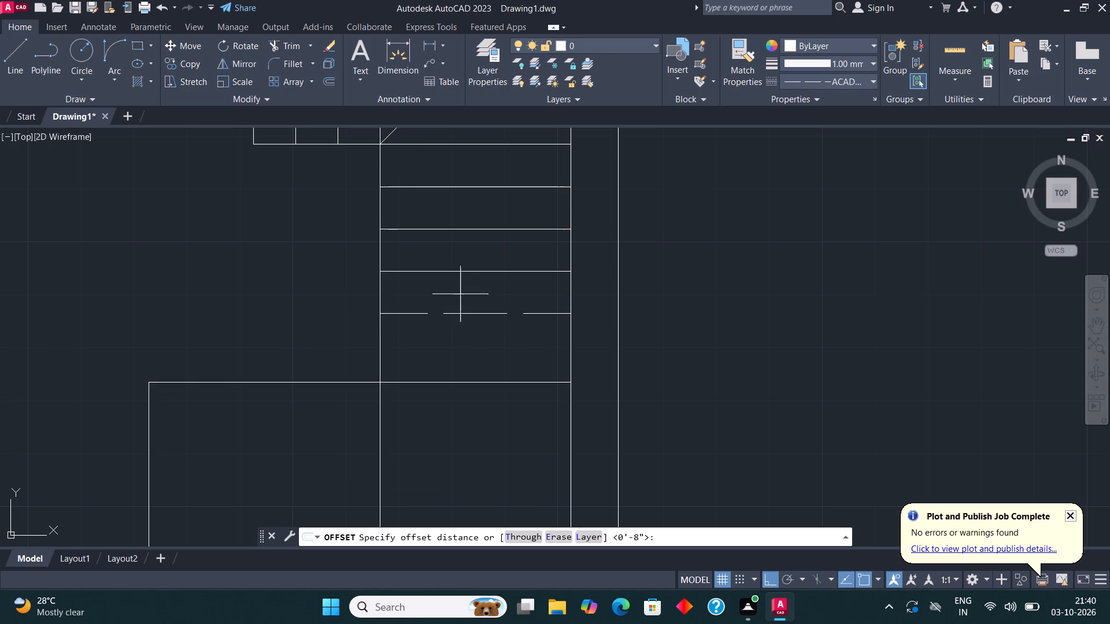
left_click(471, 314)
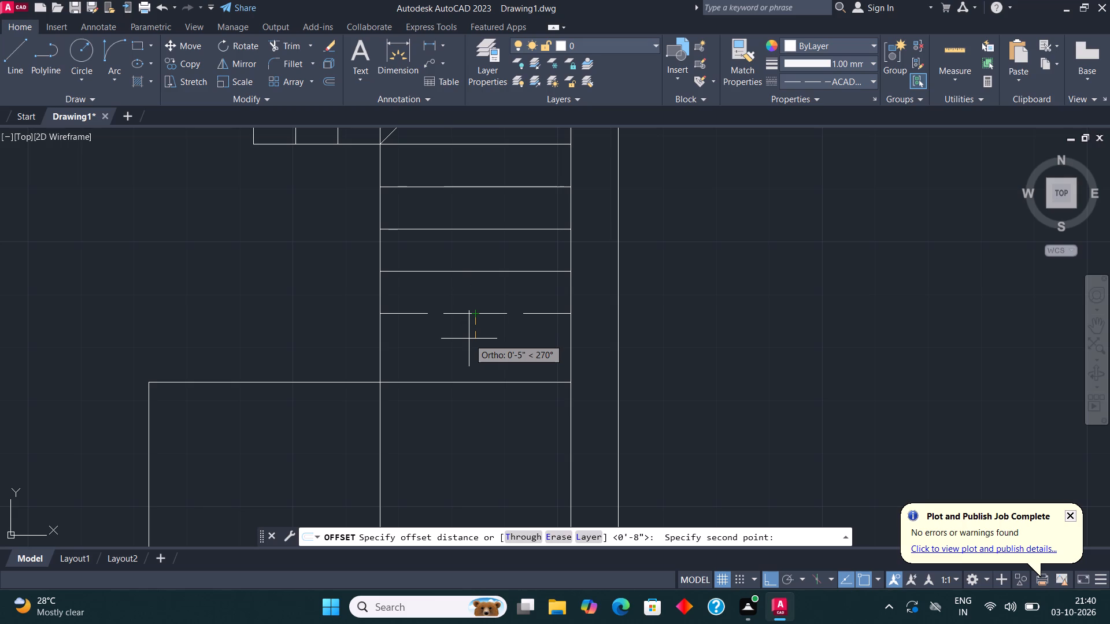
type("8\"")
key("Return")
left_click(471, 339)
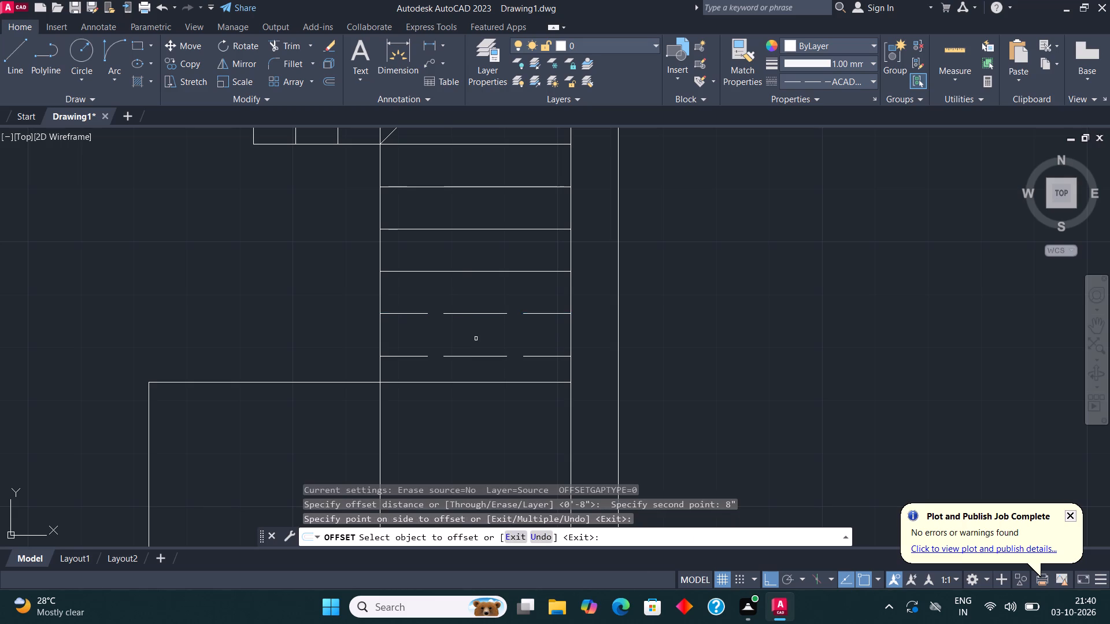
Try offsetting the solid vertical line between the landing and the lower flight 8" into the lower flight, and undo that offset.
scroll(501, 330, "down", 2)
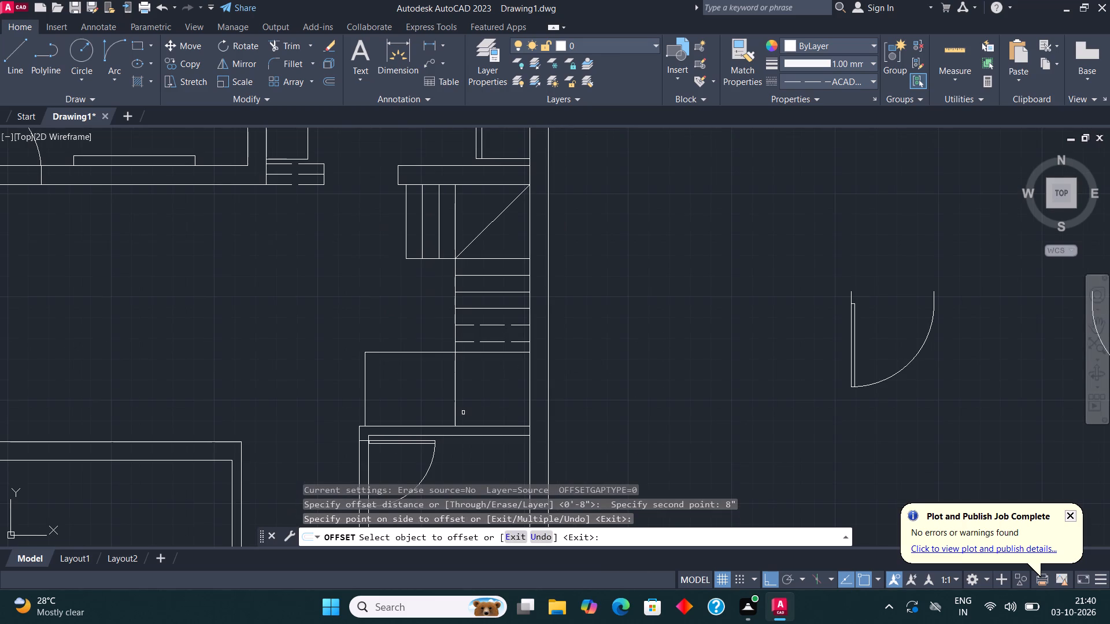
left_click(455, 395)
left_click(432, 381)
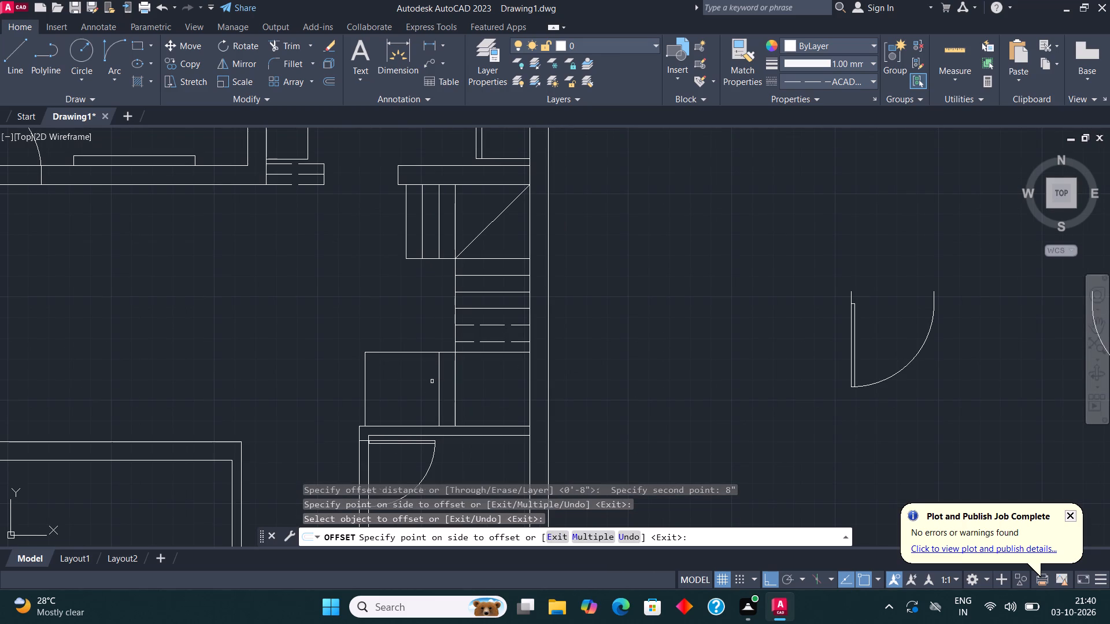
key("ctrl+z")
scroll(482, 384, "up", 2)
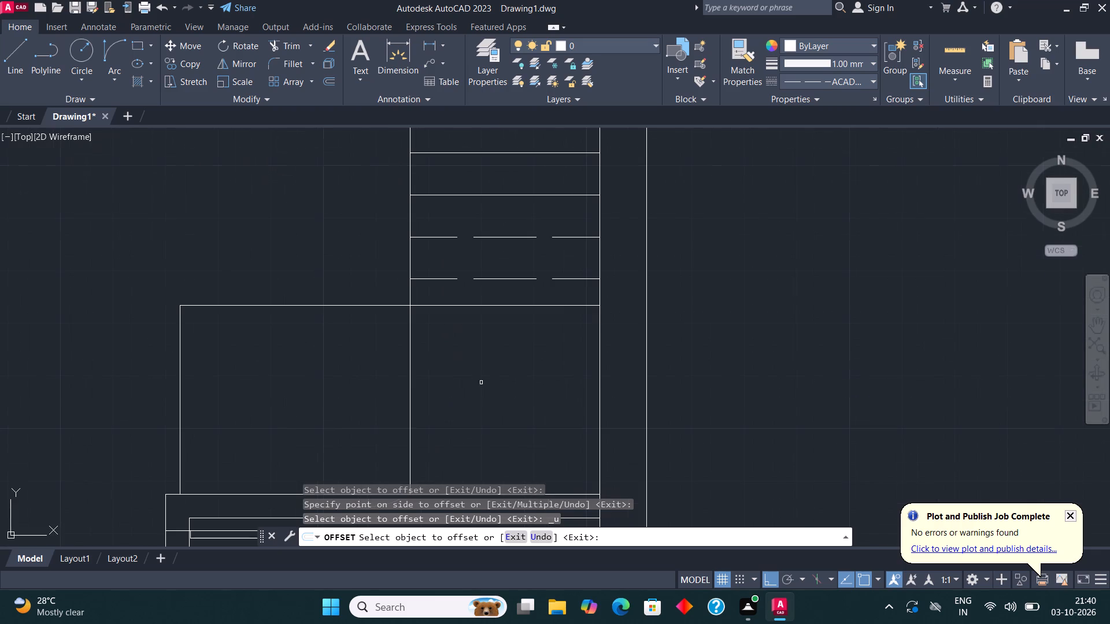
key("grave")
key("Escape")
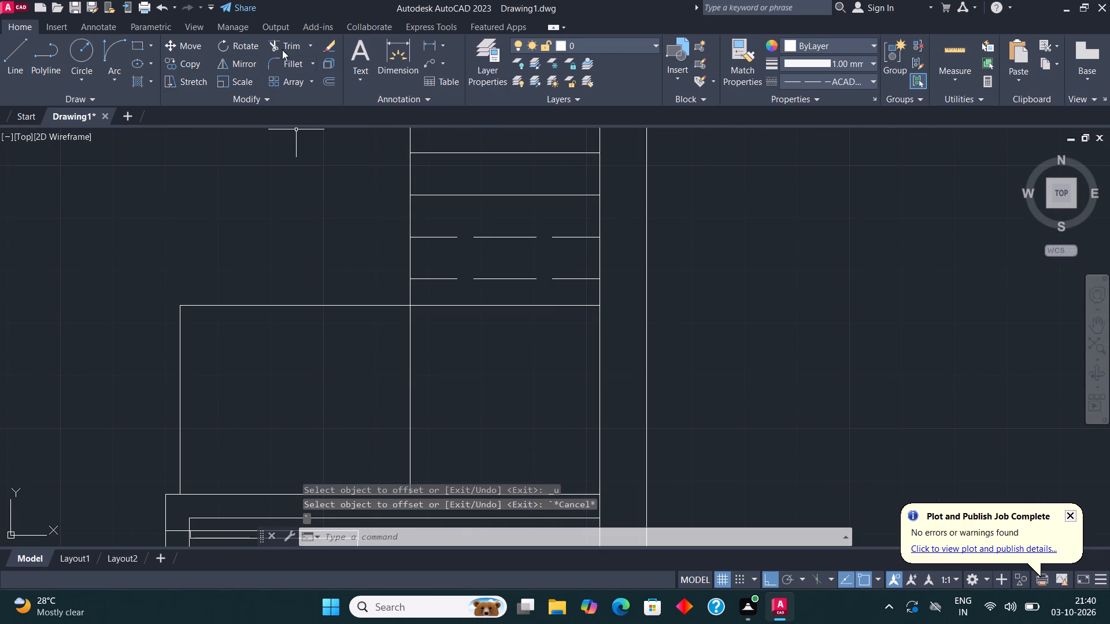
Trim away the solid vertical line separating the landing from the lower flight.
left_click(290, 43)
left_click(373, 377)
left_click(445, 374)
scroll(457, 335, "down", 1)
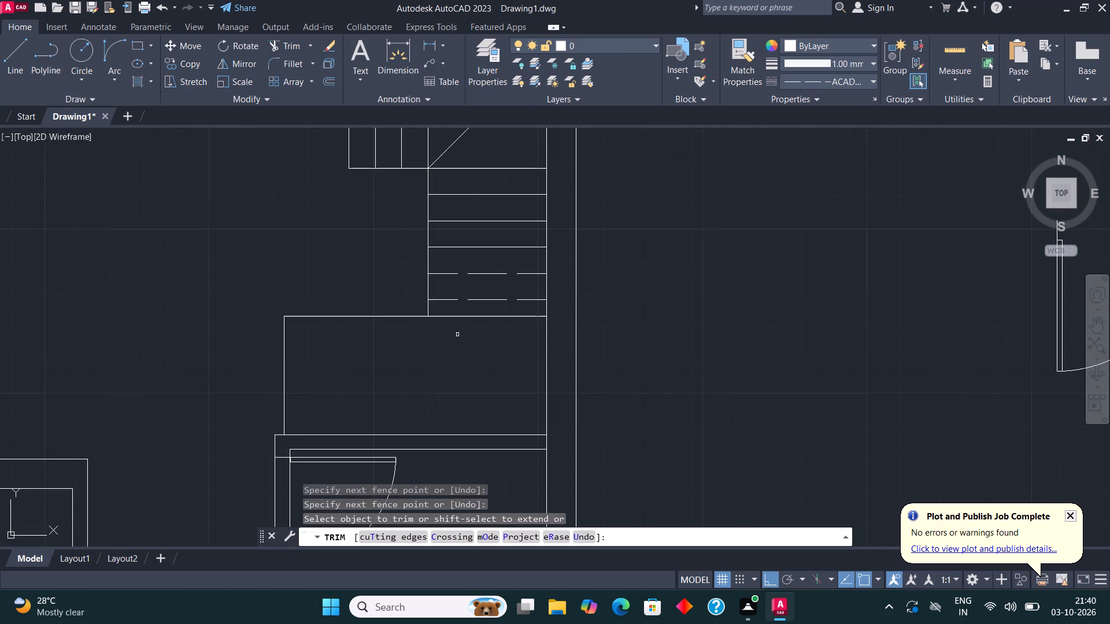
key("Escape")
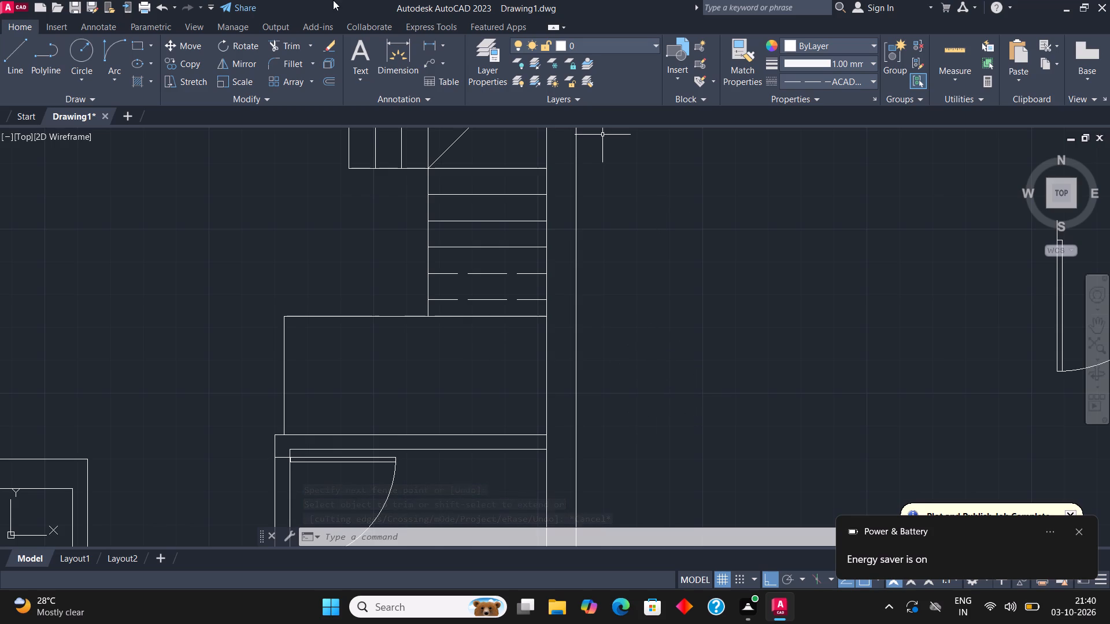
Draw a dashed vertical line between the landing and lower flight, from the inner stair corner down to the wall.
left_click(9, 55)
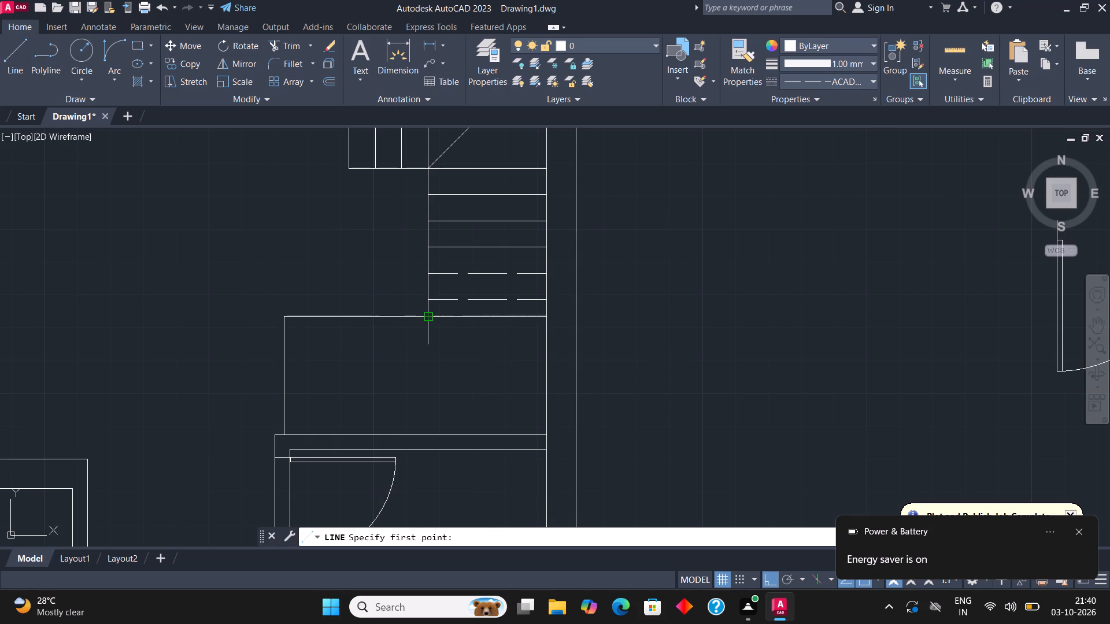
left_click(424, 317)
left_click(429, 439)
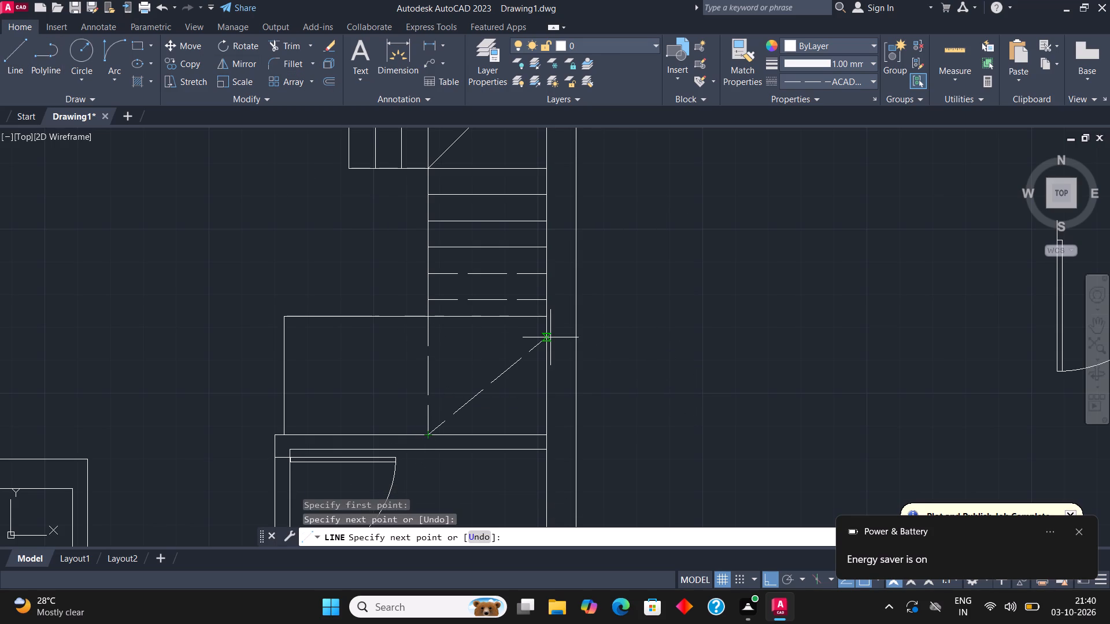
key("Escape")
Delete the solid horizontal line along the landing's upper edge, below the dashed treads.
left_click(490, 315)
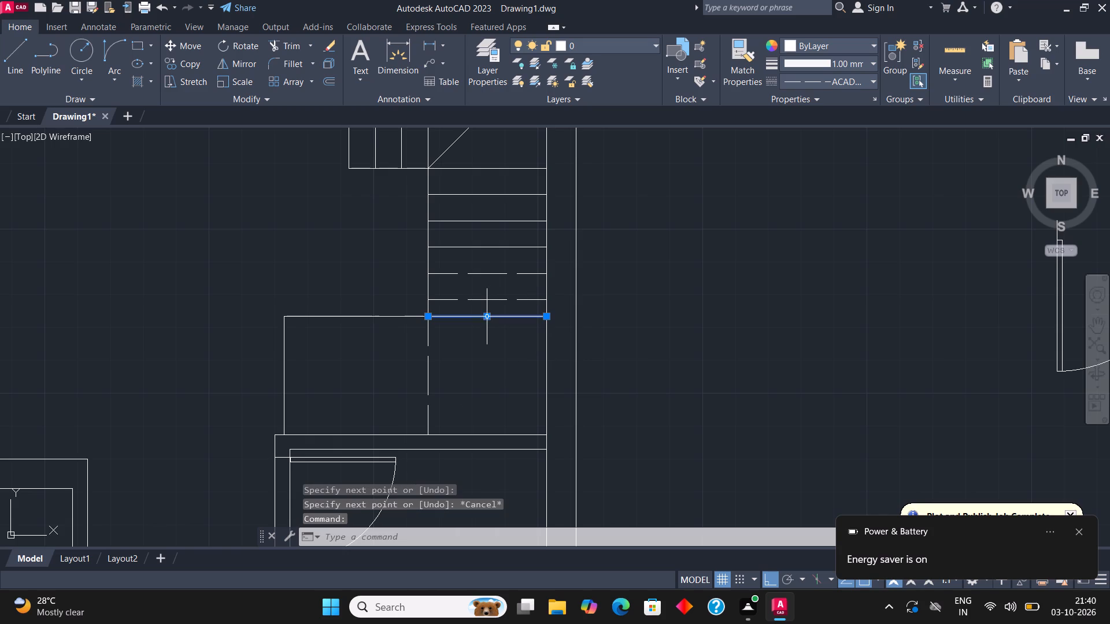
key("Delete")
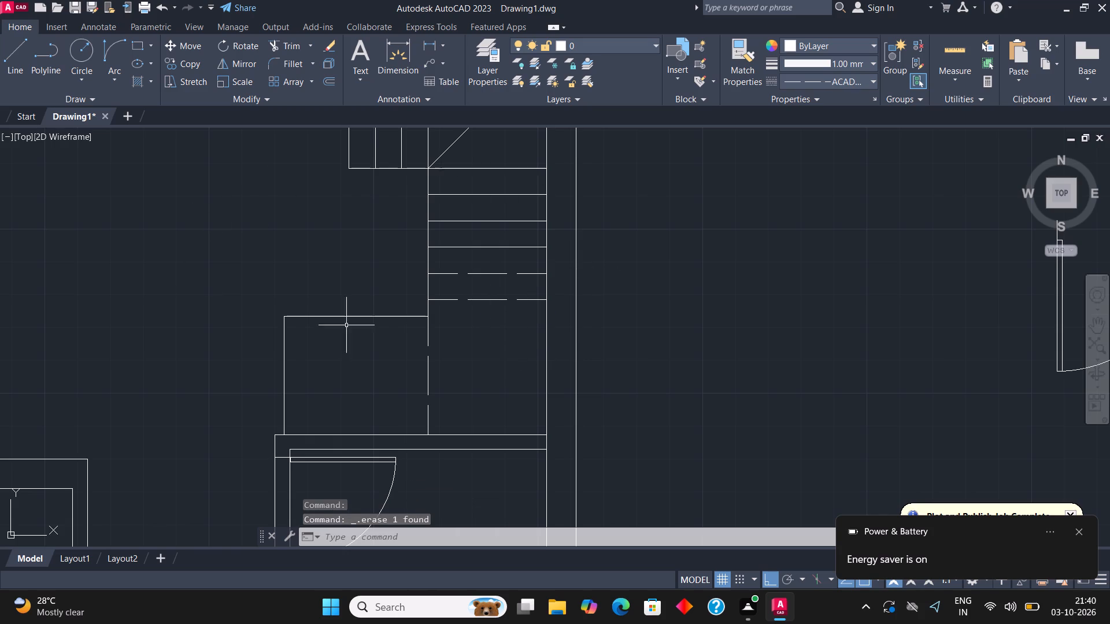
Offset the dashed vertical line repeatedly by 8" away from the landing to add five dashed treads across the lower flight.
middle_click_drag(490, 295, 489, 327)
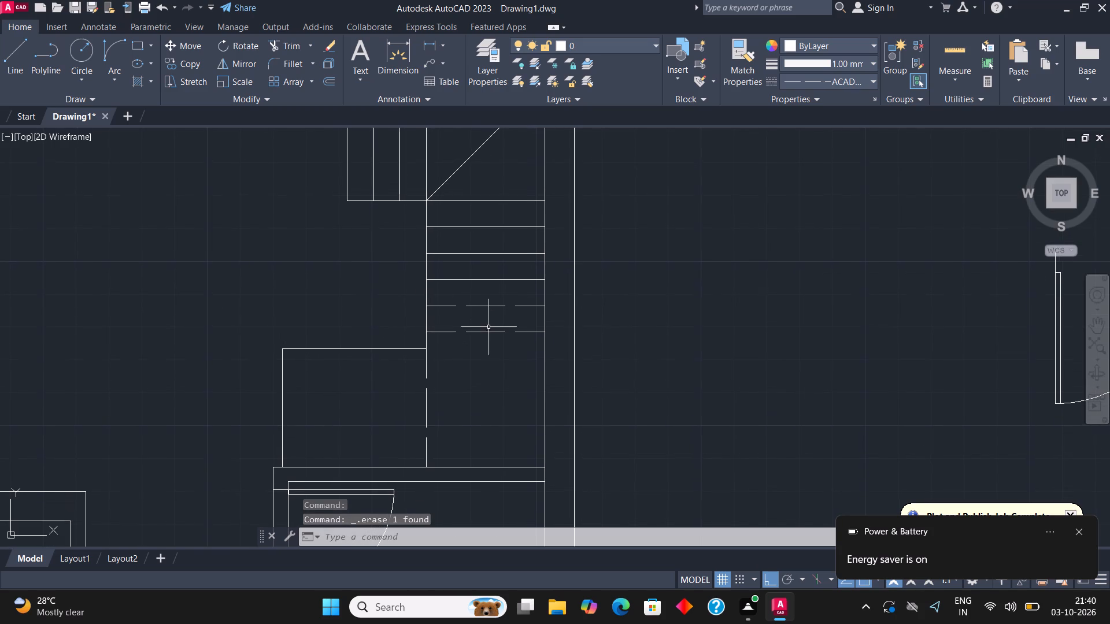
scroll(439, 336, "up", 1)
scroll(564, 200, "down", 1)
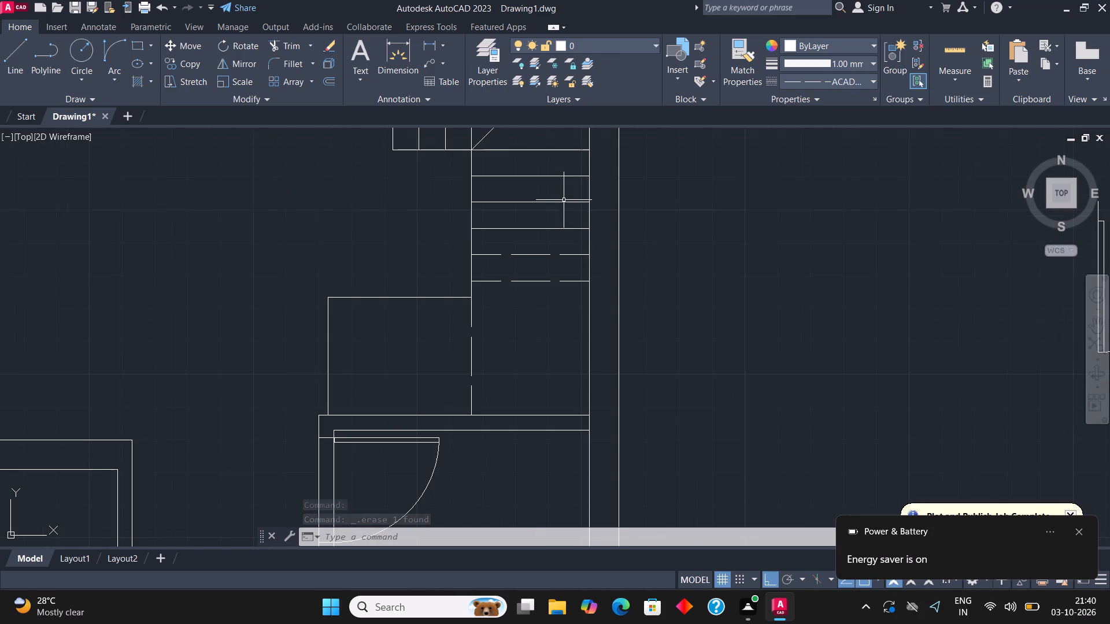
left_click(471, 324)
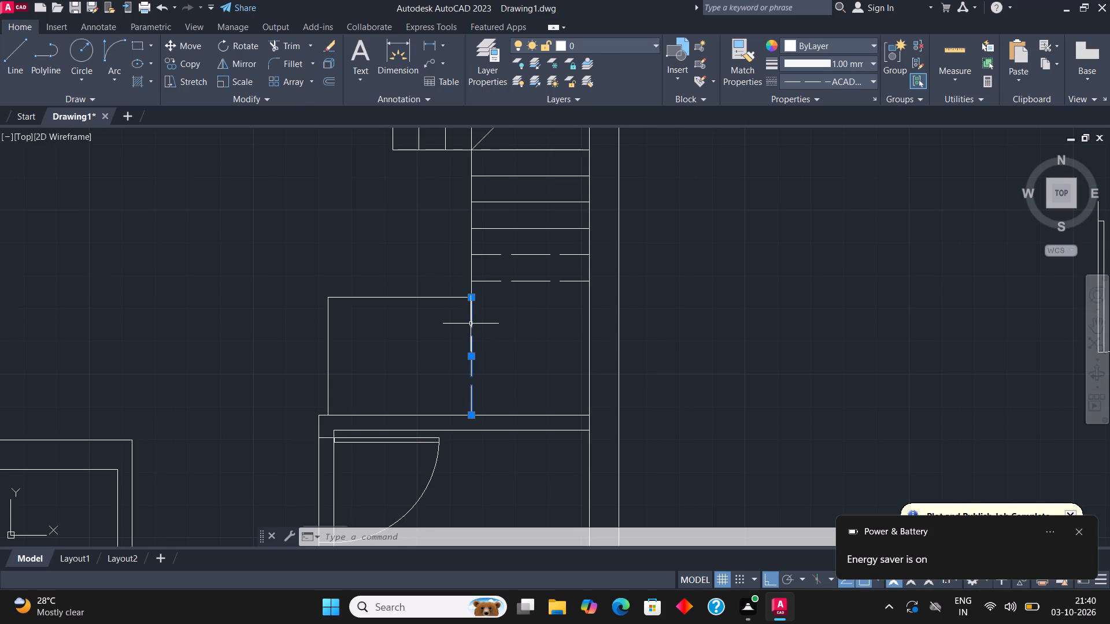
left_click(331, 80)
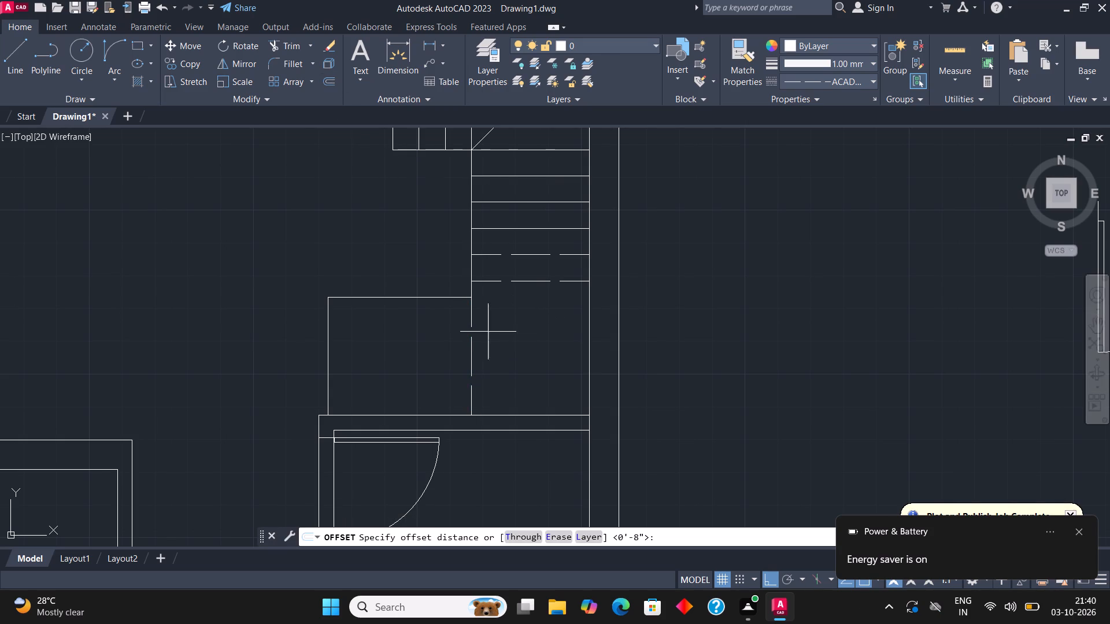
left_click(471, 351)
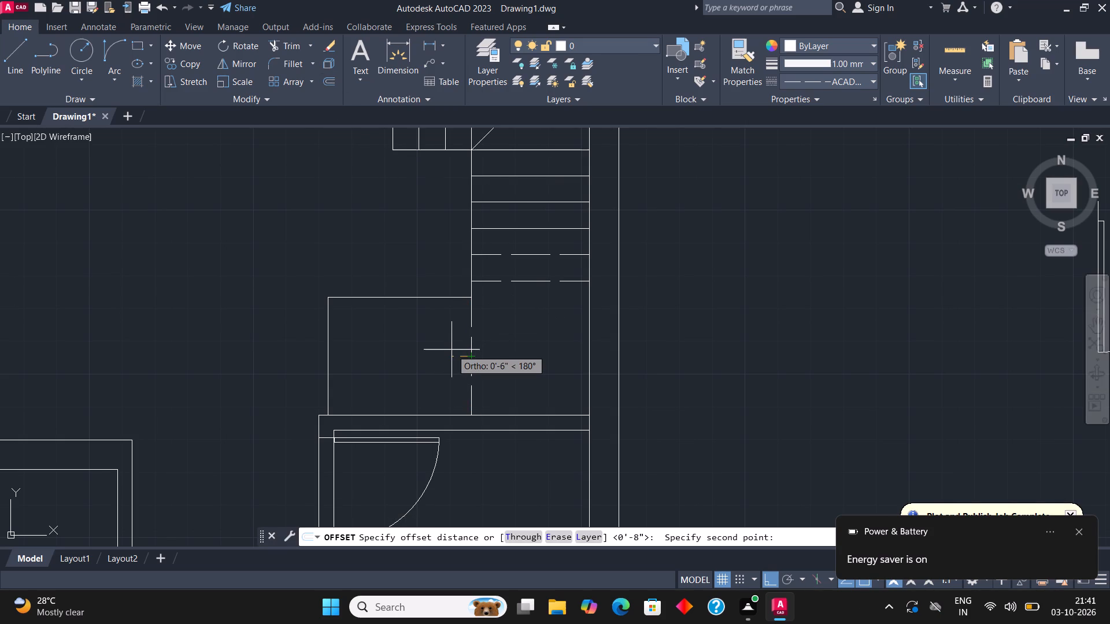
type("8\"")
key("Return")
left_click(452, 350)
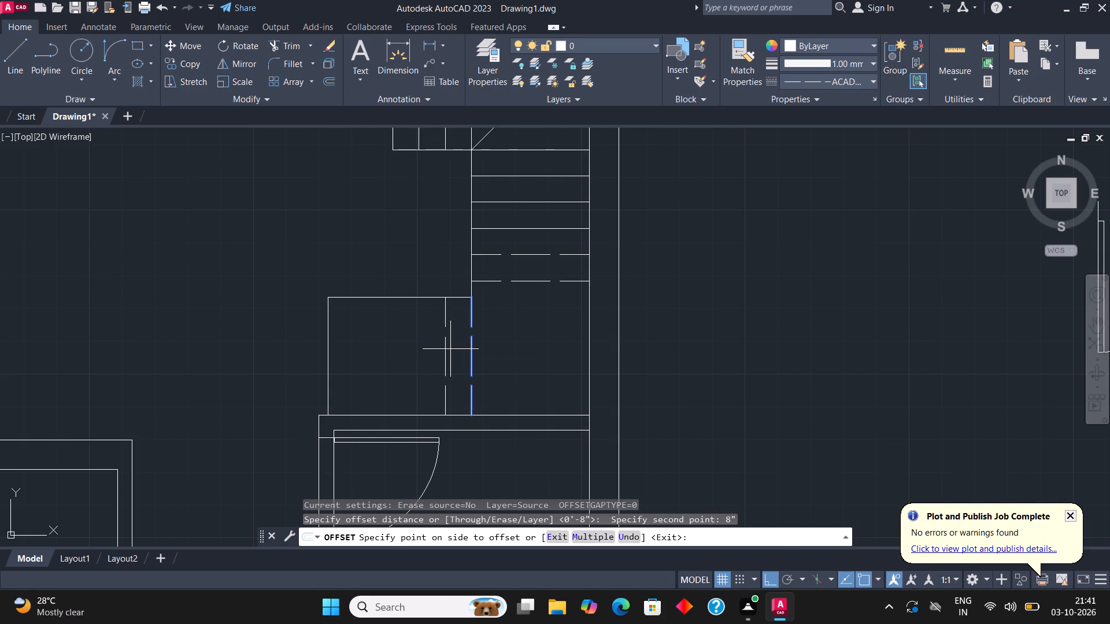
left_click(430, 341)
left_click(446, 347)
left_click(416, 335)
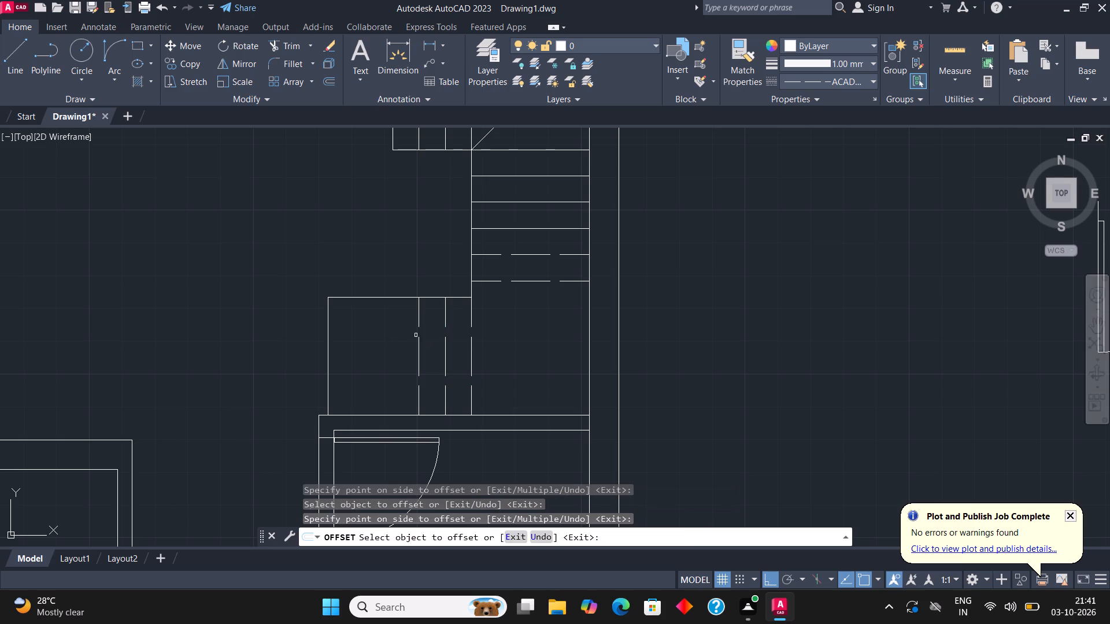
left_click(418, 349)
left_click(373, 354)
left_click(392, 355)
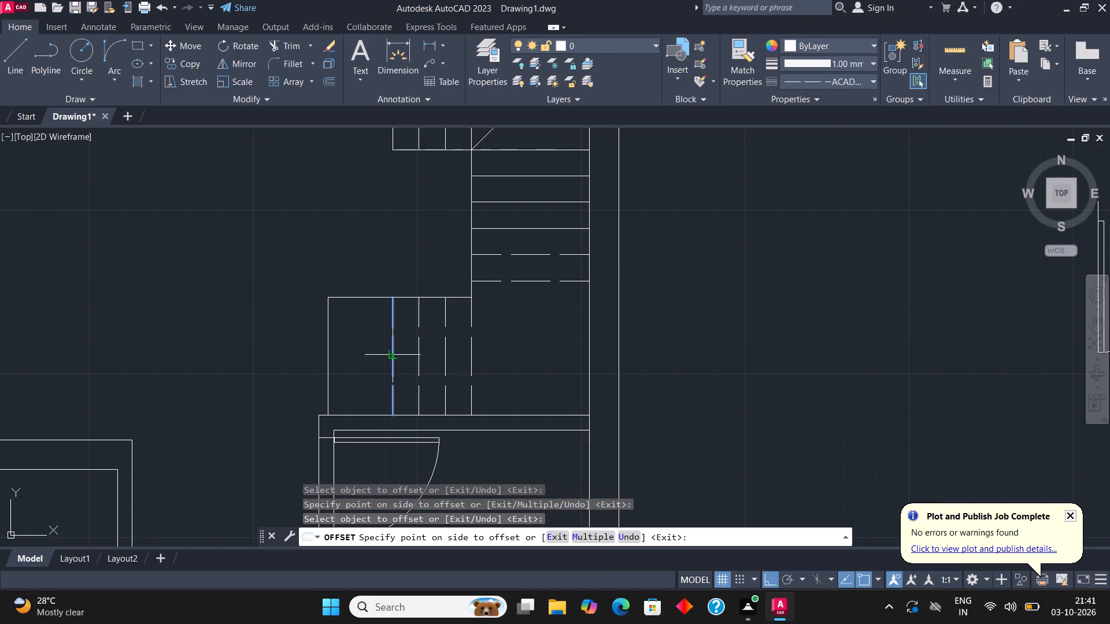
left_click(347, 337)
scroll(366, 396, "down", 1)
scroll(351, 376, "up", 2)
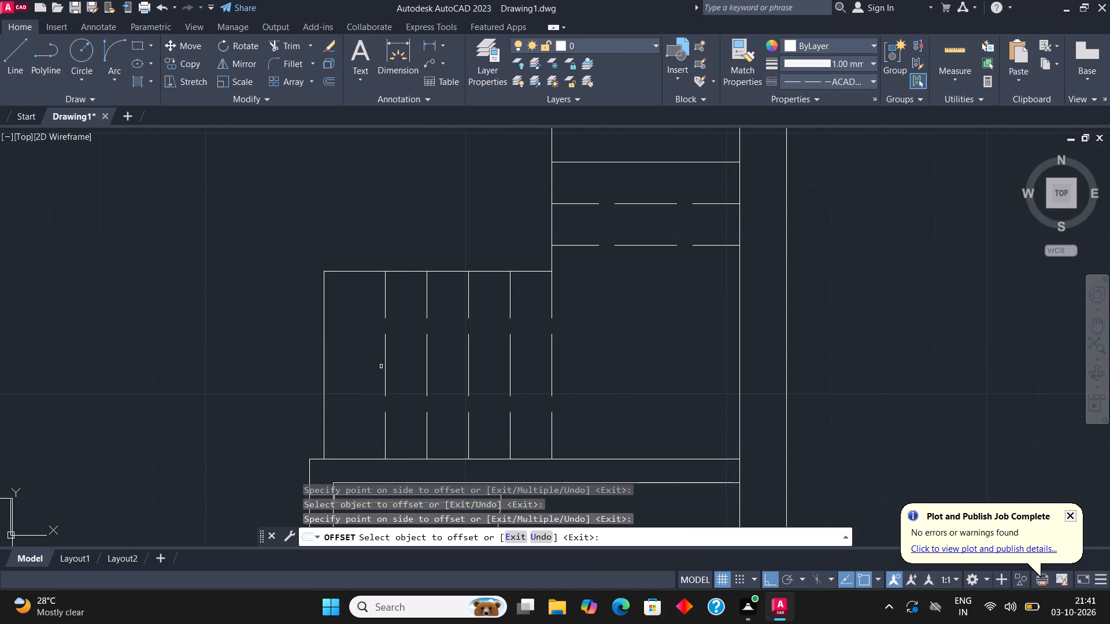
left_click(387, 370)
left_click(351, 347)
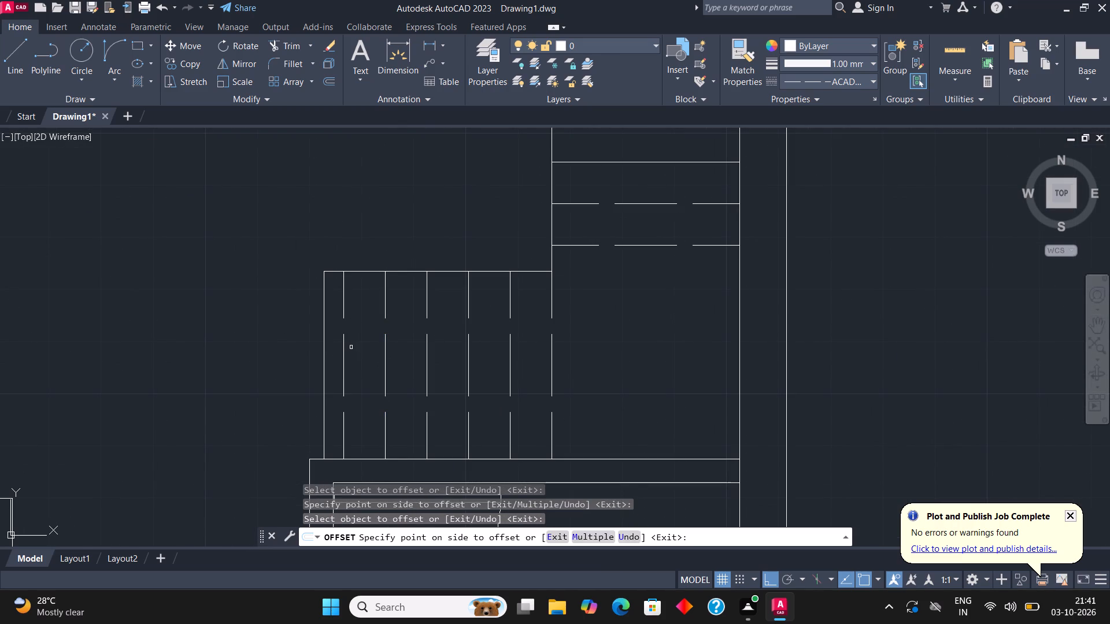
key("Escape")
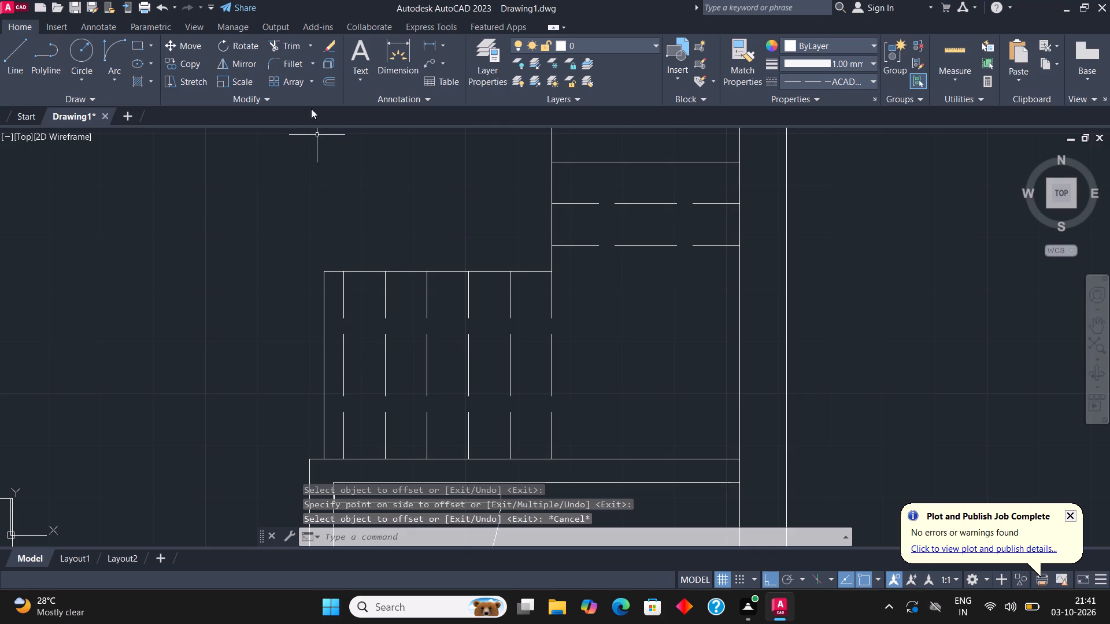
Trim away the leftover stair outline beyond the last dashed tread of the lower flight.
left_click(297, 44)
left_click(314, 307)
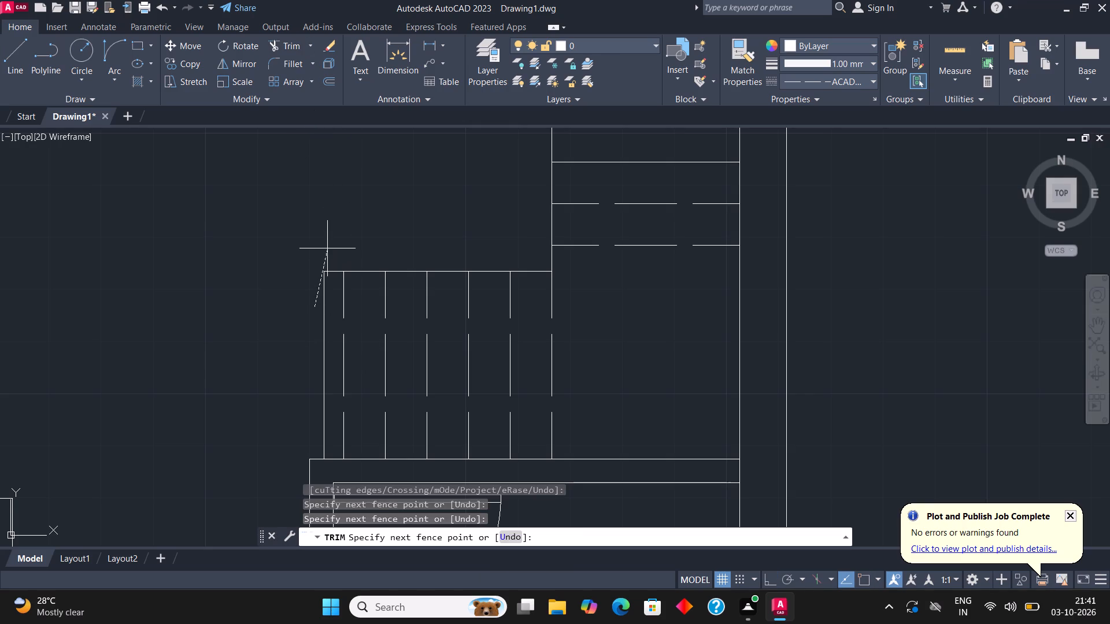
left_click(336, 261)
key("Escape")
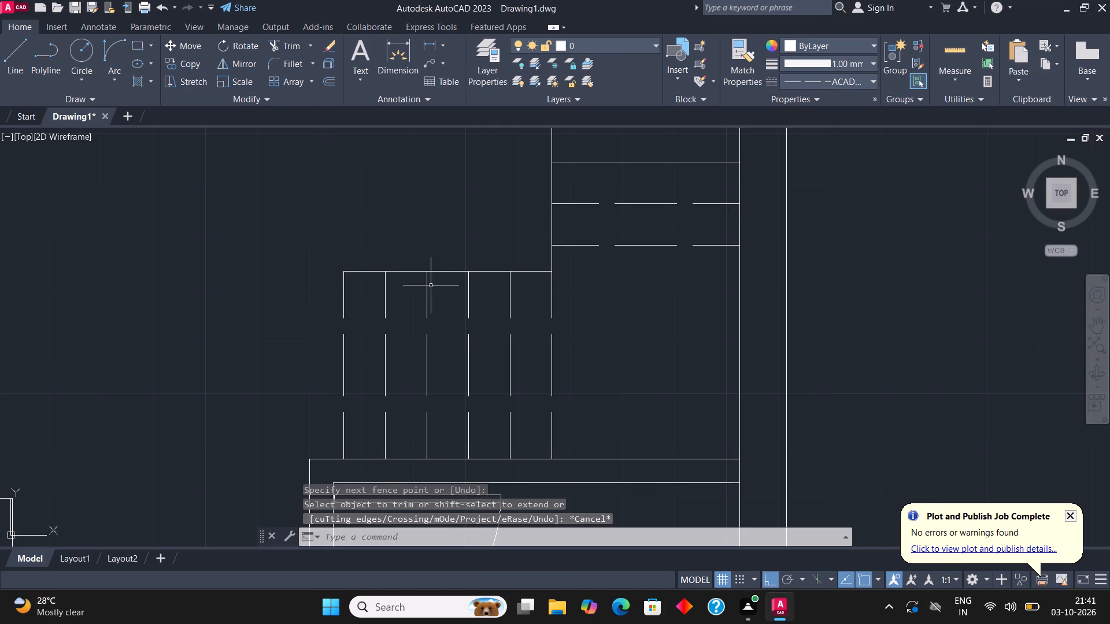
Delete the solid line along the upper edge of the lower dashed flight.
middle_click_drag(435, 292, 410, 340)
left_click(416, 321)
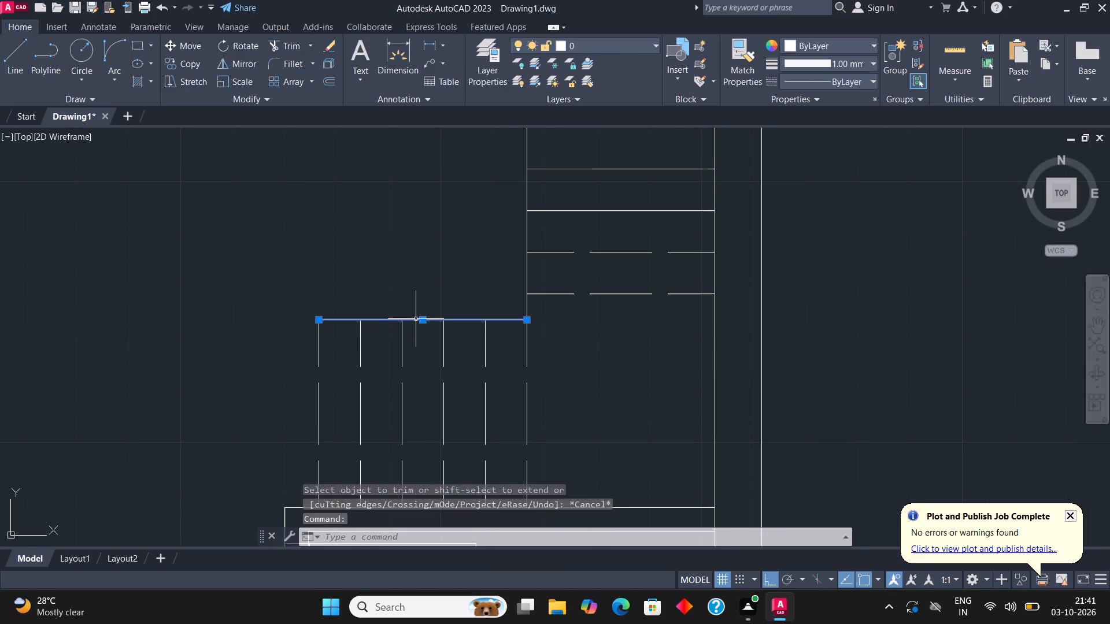
key("Delete")
Draw a dashed line along the upper edge of the lower flight, from the outermost dashed tread to the landing.
left_click(9, 54)
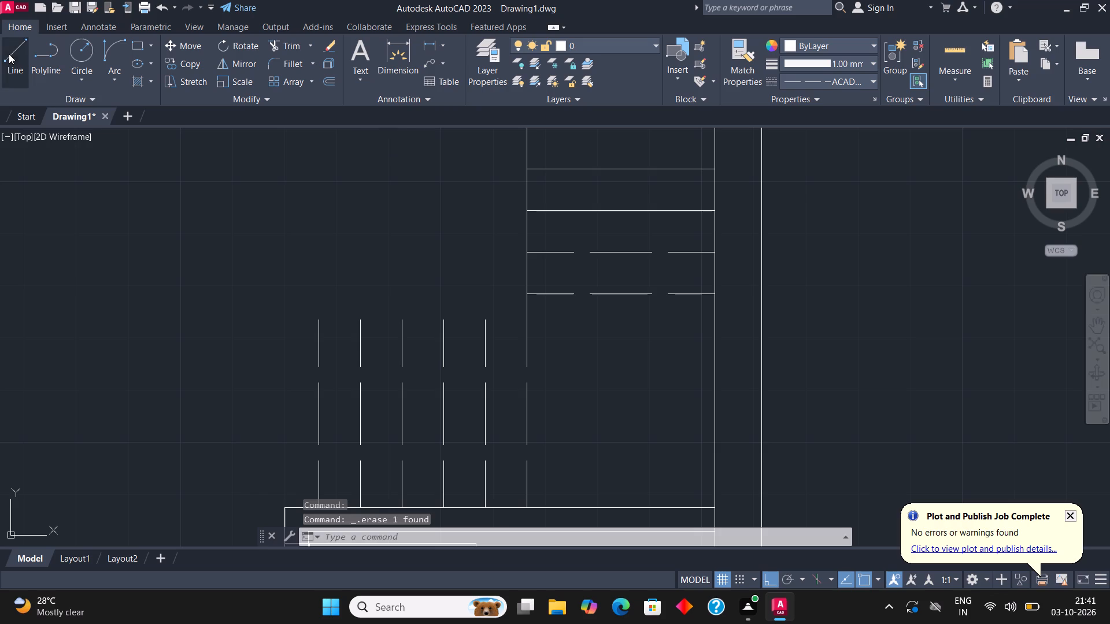
left_click(321, 318)
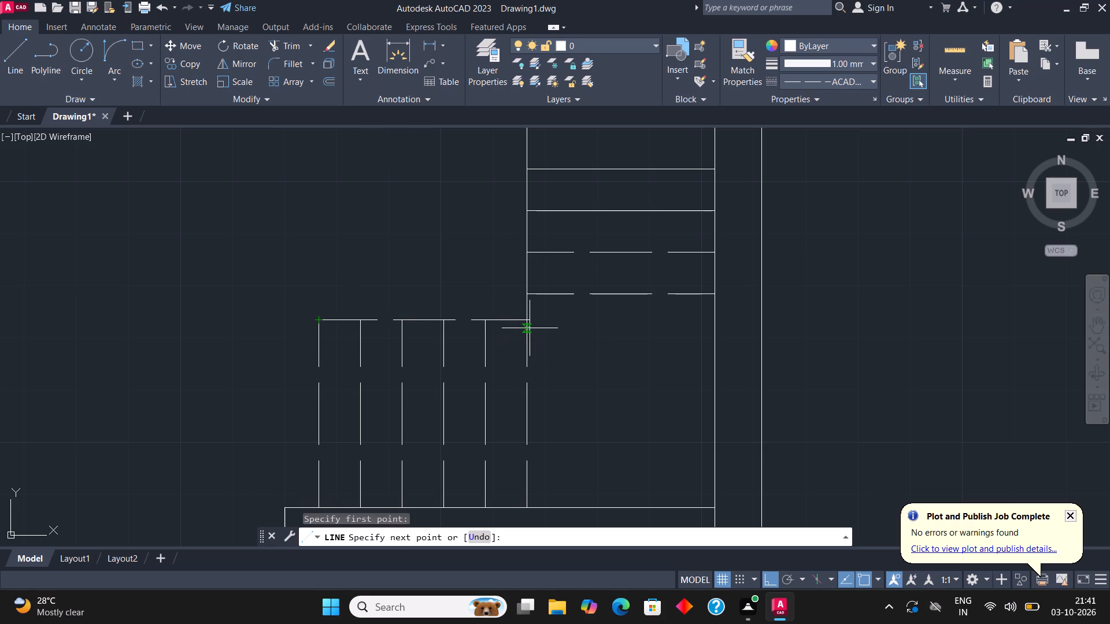
left_click(528, 324)
scroll(388, 432, "down", 1)
key("Escape")
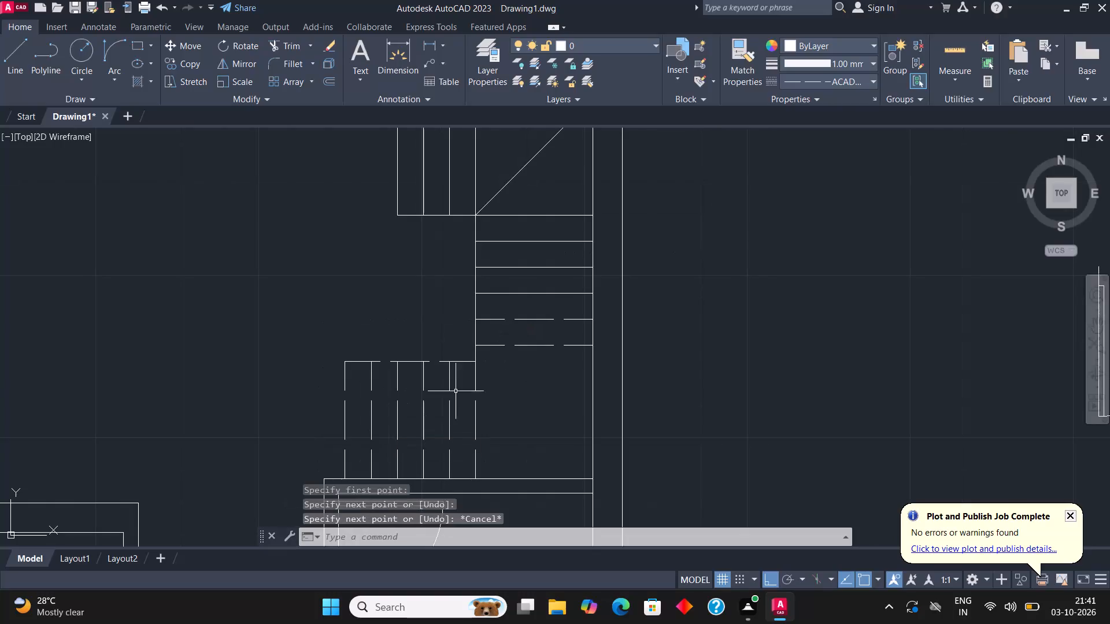
Trim away the solid vertical stair edge between the last solid tread and the upper corner of the lower flight.
middle_click_drag(511, 315, 479, 358)
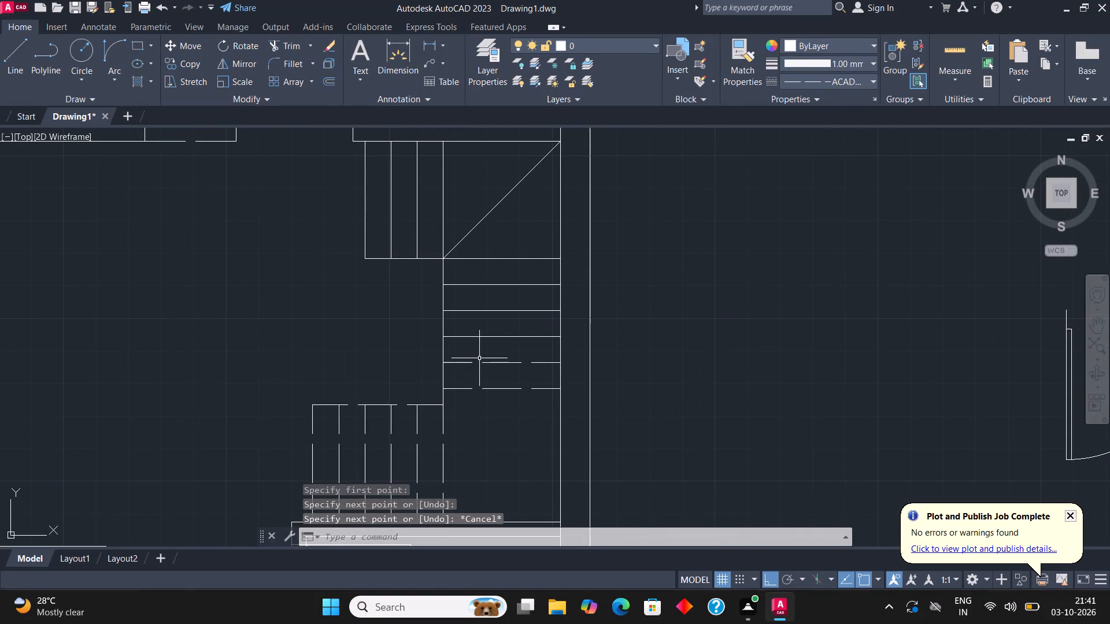
scroll(462, 354, "up", 1)
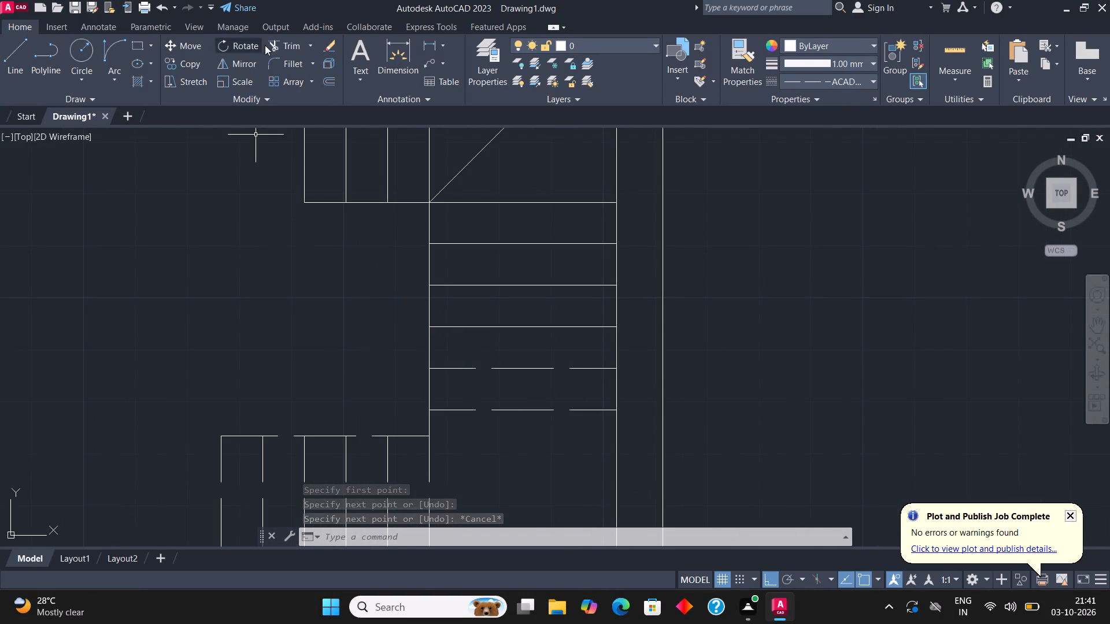
left_click(291, 45)
left_click(418, 384)
left_click(500, 384)
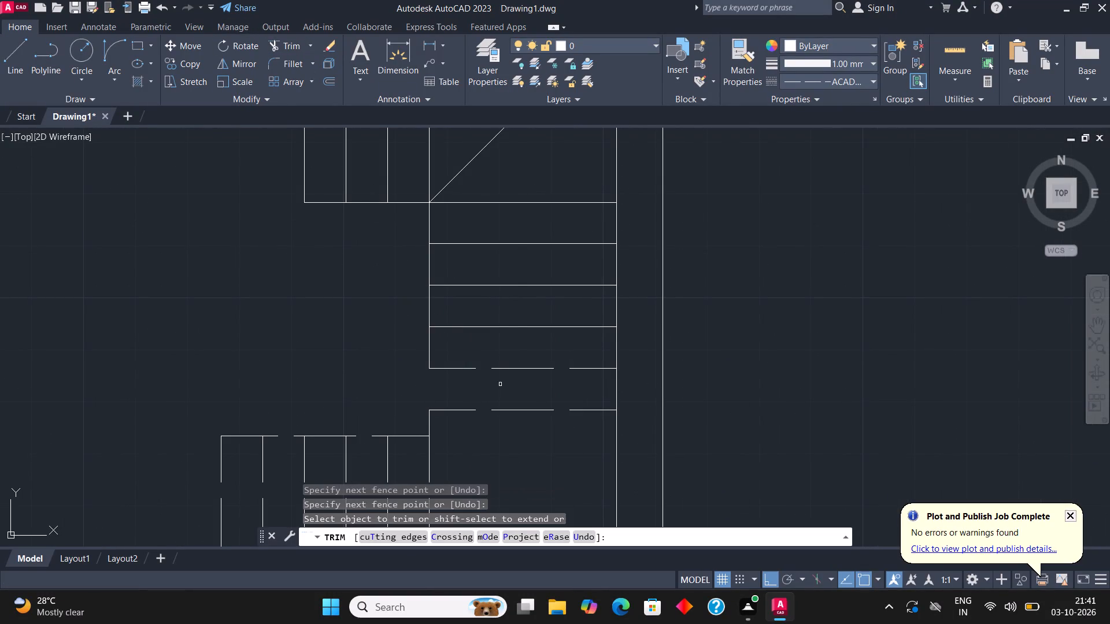
left_click(419, 429)
left_click(455, 429)
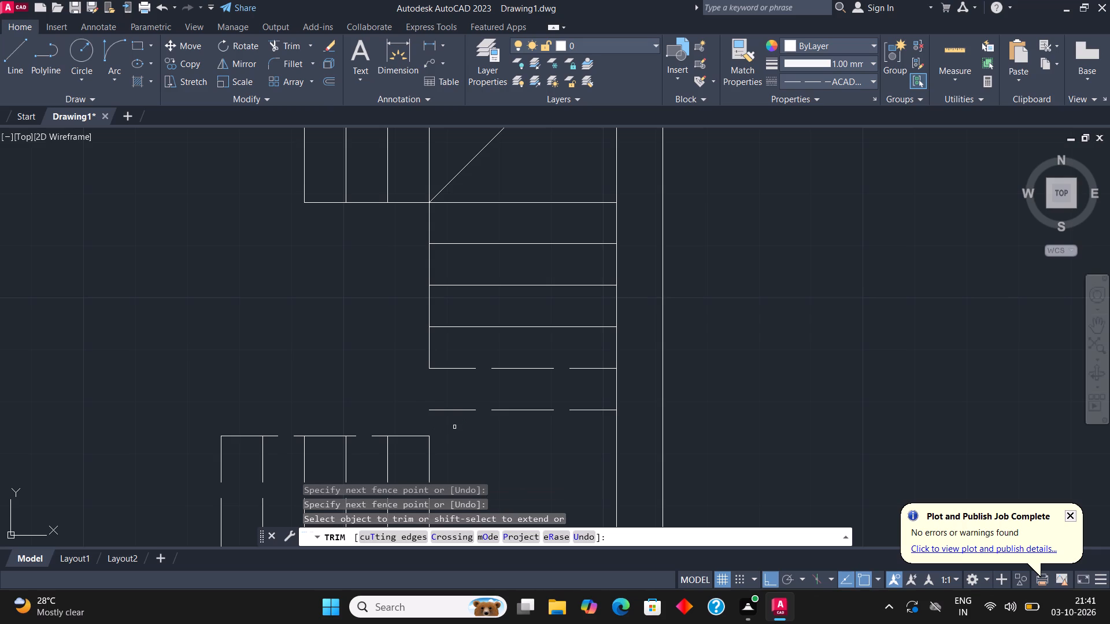
left_click(406, 343)
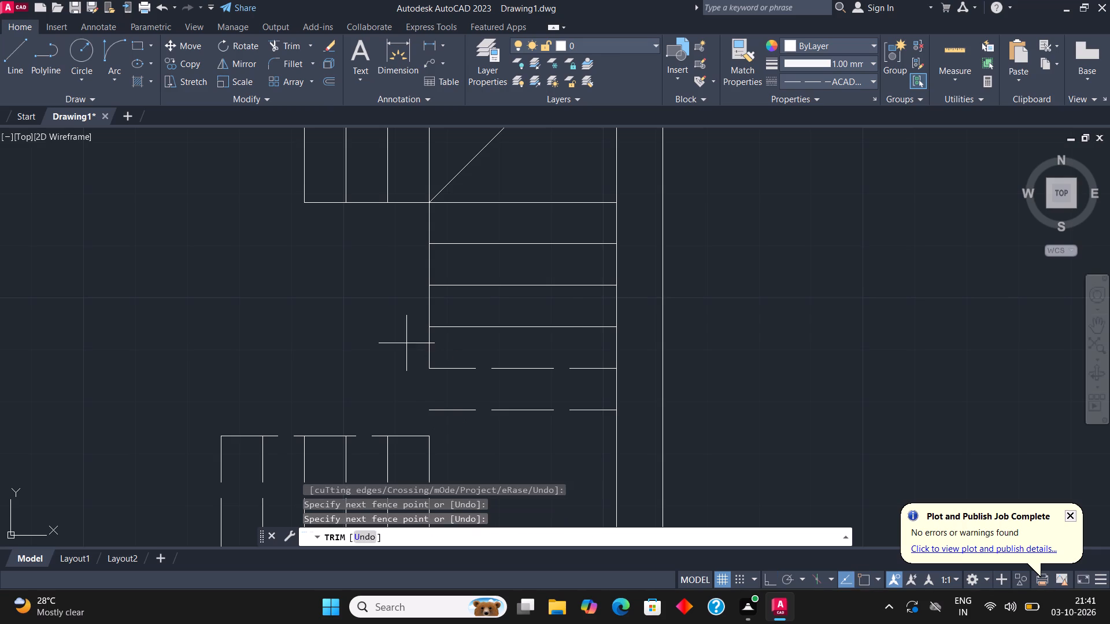
left_click(474, 350)
key("Escape")
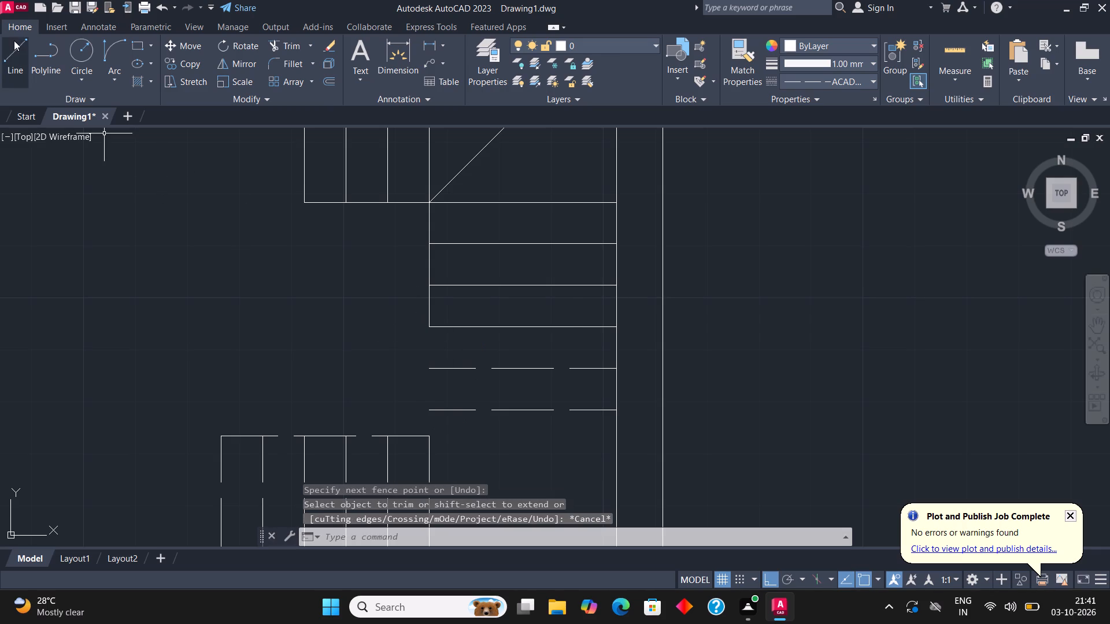
Draw a dashed vertical line from the lower flight's upper inner corner up to the last solid tread.
left_click(15, 40)
left_click(428, 439)
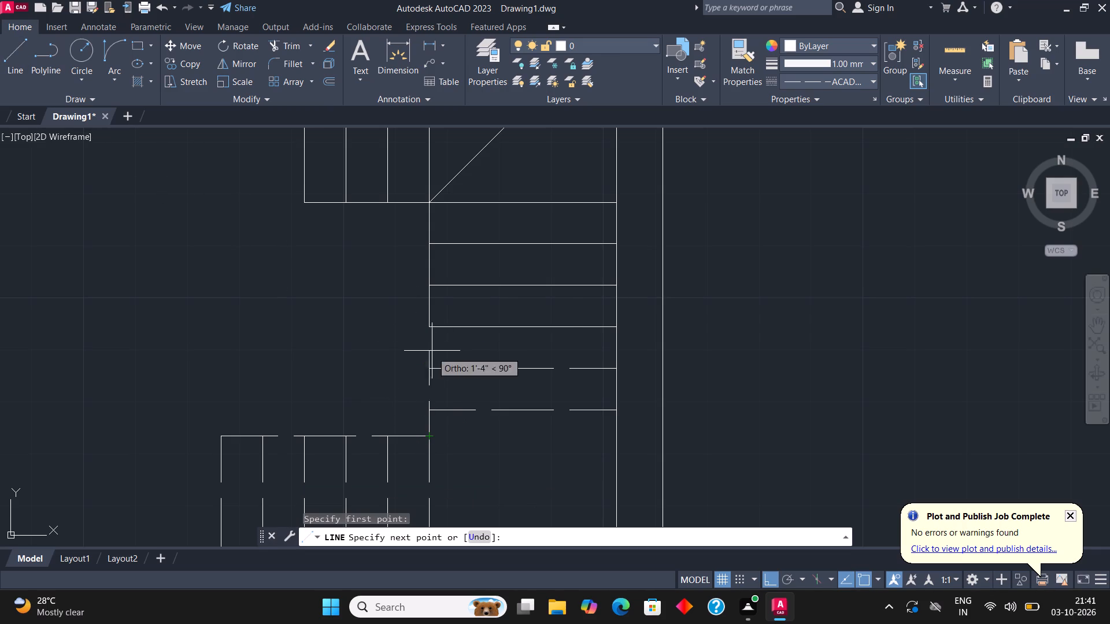
left_click(429, 327)
key("Escape")
scroll(410, 337, "down", 1)
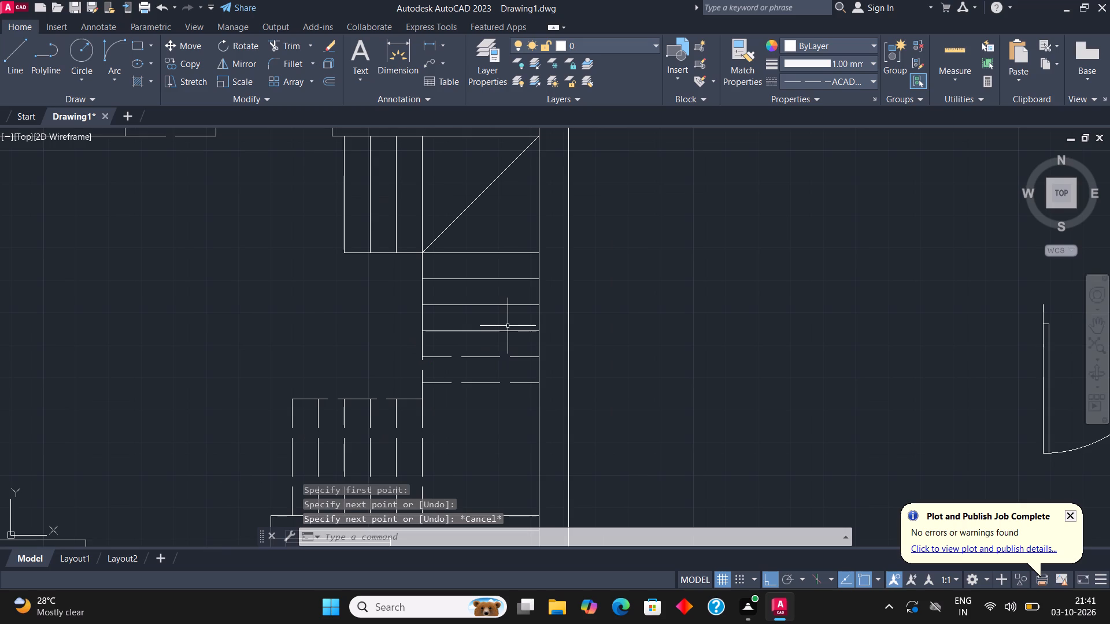
Draw a dashed horizontal line across the landing's upper edge, from the lower flight's corner to the outer wall.
scroll(497, 320, "down", 2)
scroll(504, 363, "up", 3)
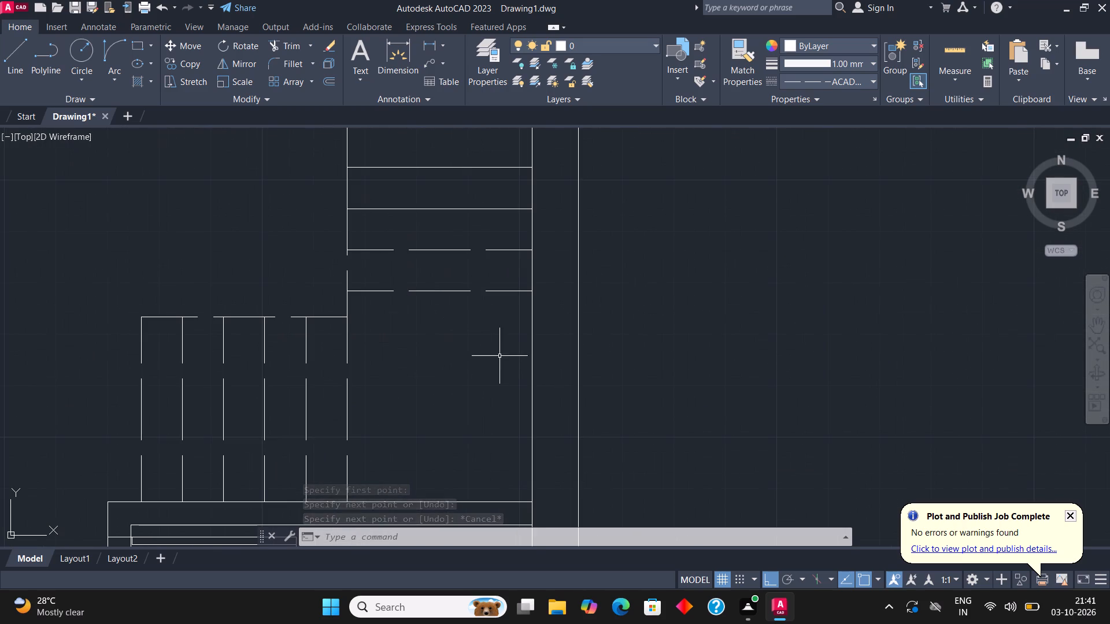
middle_click_drag(427, 346, 427, 369)
left_click(26, 54)
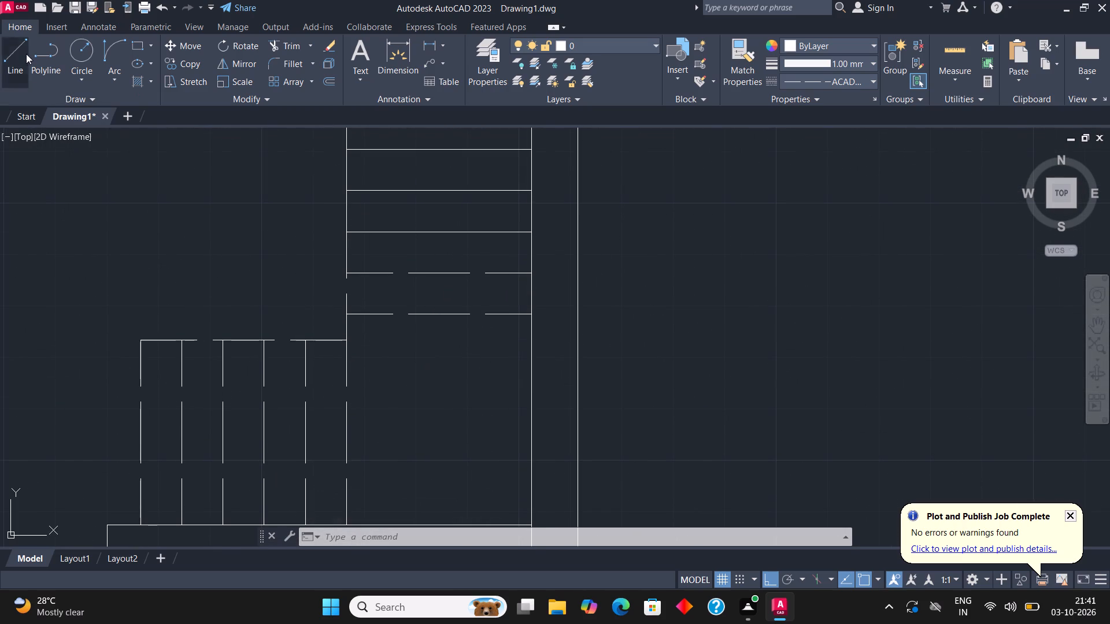
left_click(346, 339)
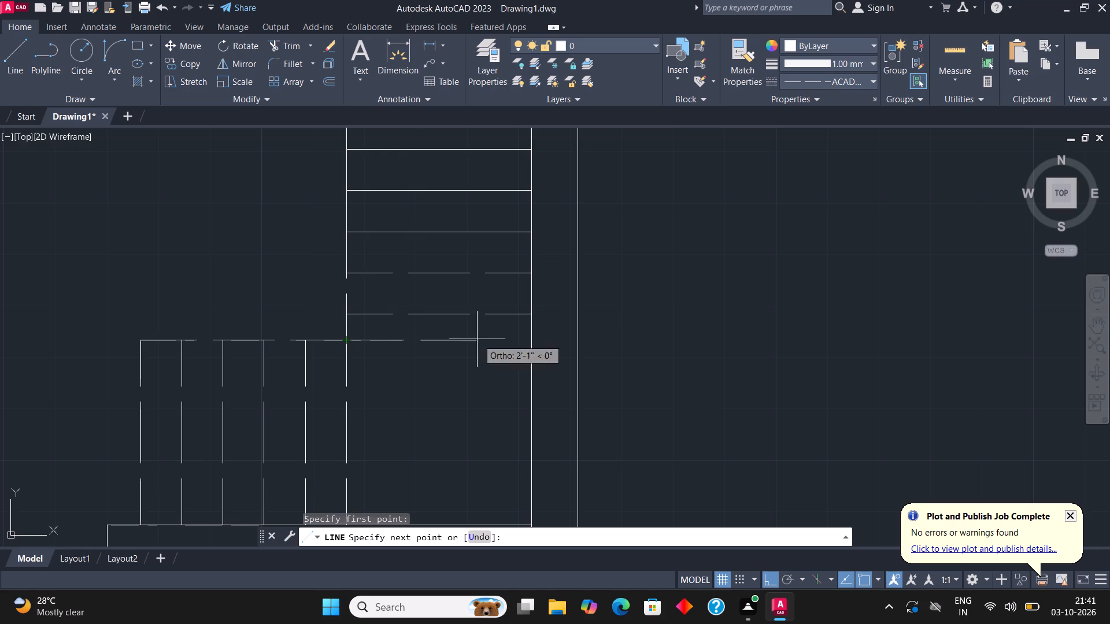
left_click(533, 340)
Draw a dashed diagonal across the lower landing, from its inner upper corner to the opposite corner at the outer wall.
left_click(9, 60)
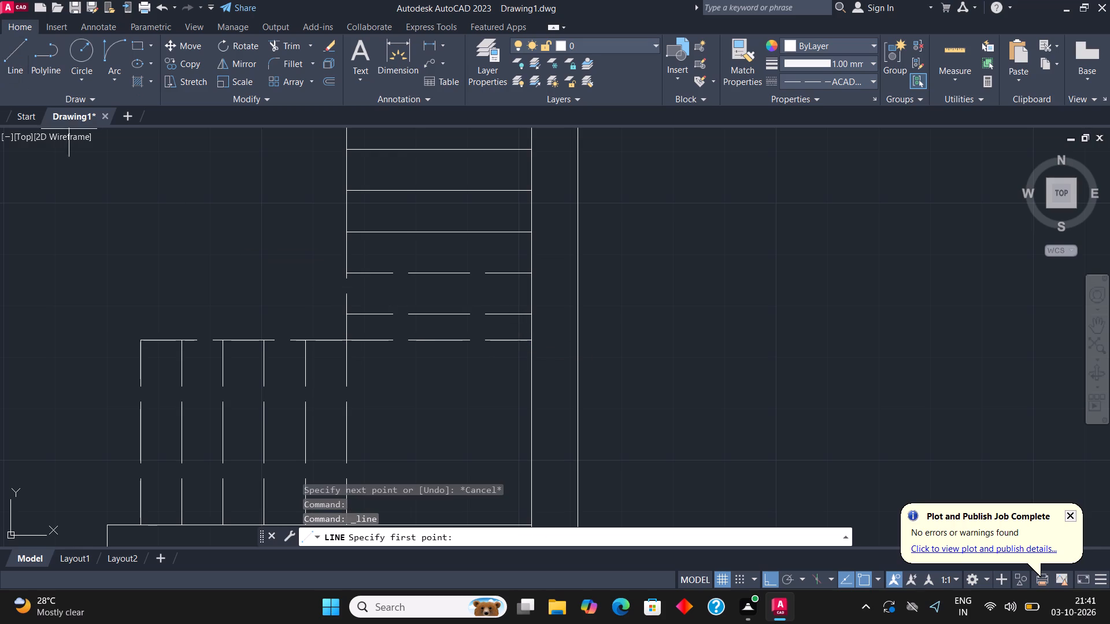
left_click(349, 343)
scroll(362, 328, "down", 2)
scroll(417, 418, "up", 2)
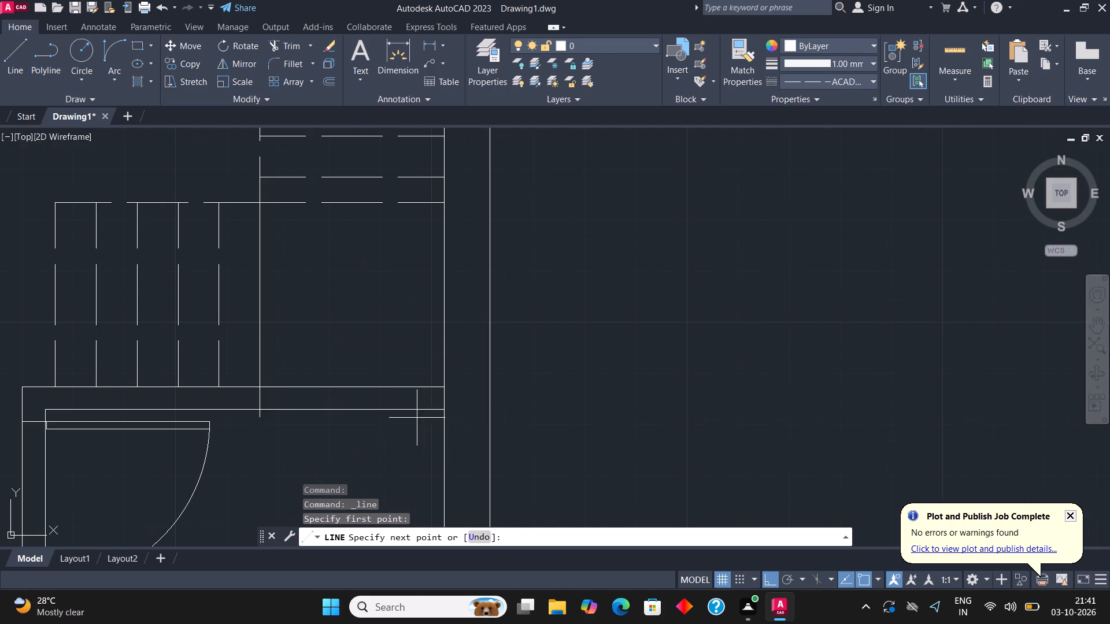
left_click(443, 389)
scroll(439, 420, "down", 1)
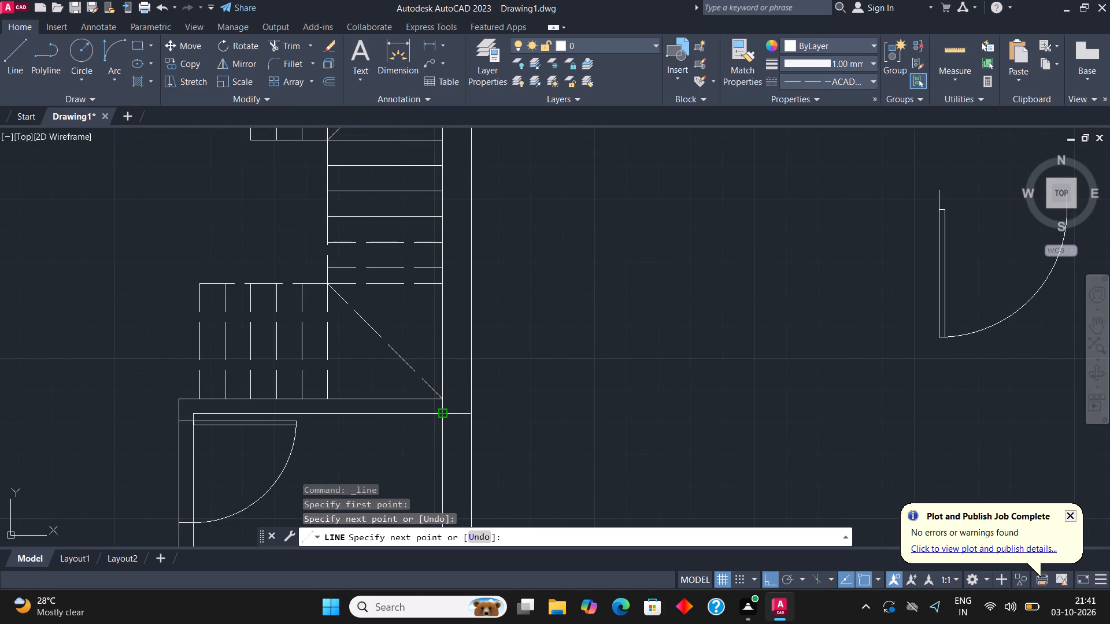
key("Escape")
Move the two dashed horizontal treads above the lower landing slightly up toward the solid treads.
middle_click_drag(412, 326, 405, 398)
middle_click_drag(381, 338, 380, 371)
scroll(379, 371, "up", 1)
left_click(384, 391)
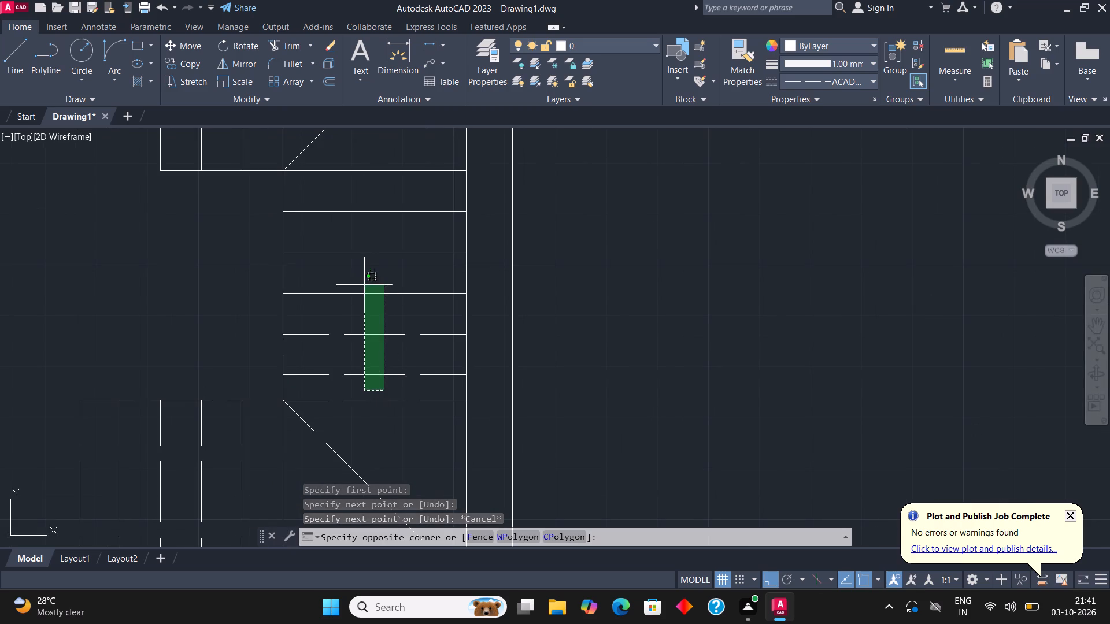
left_click(351, 329)
left_click(183, 47)
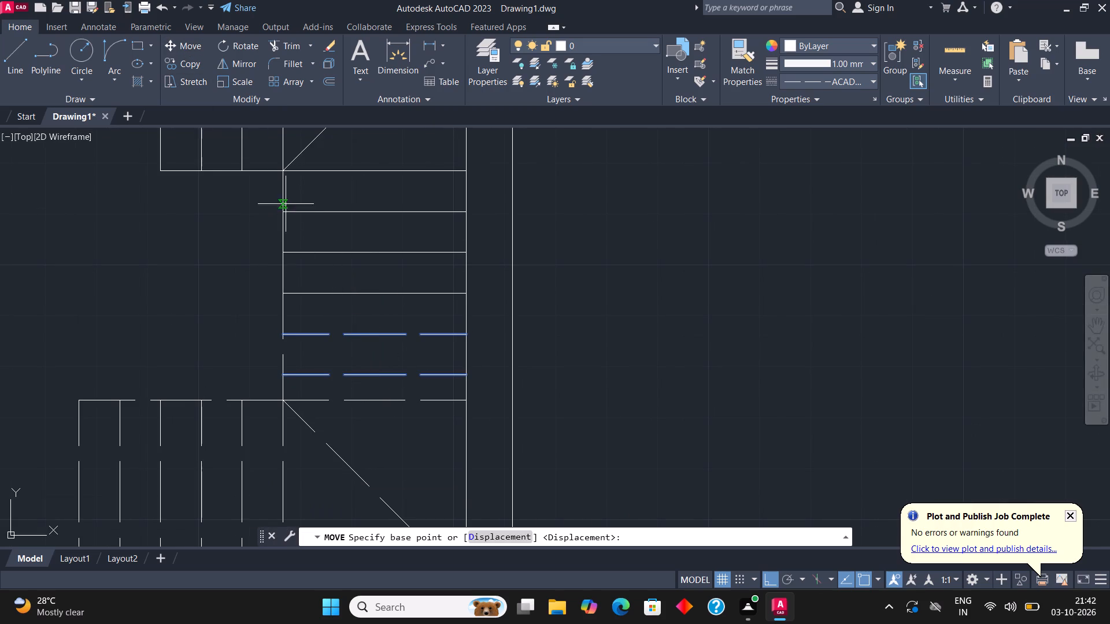
scroll(287, 332, "up", 2)
left_click(276, 335)
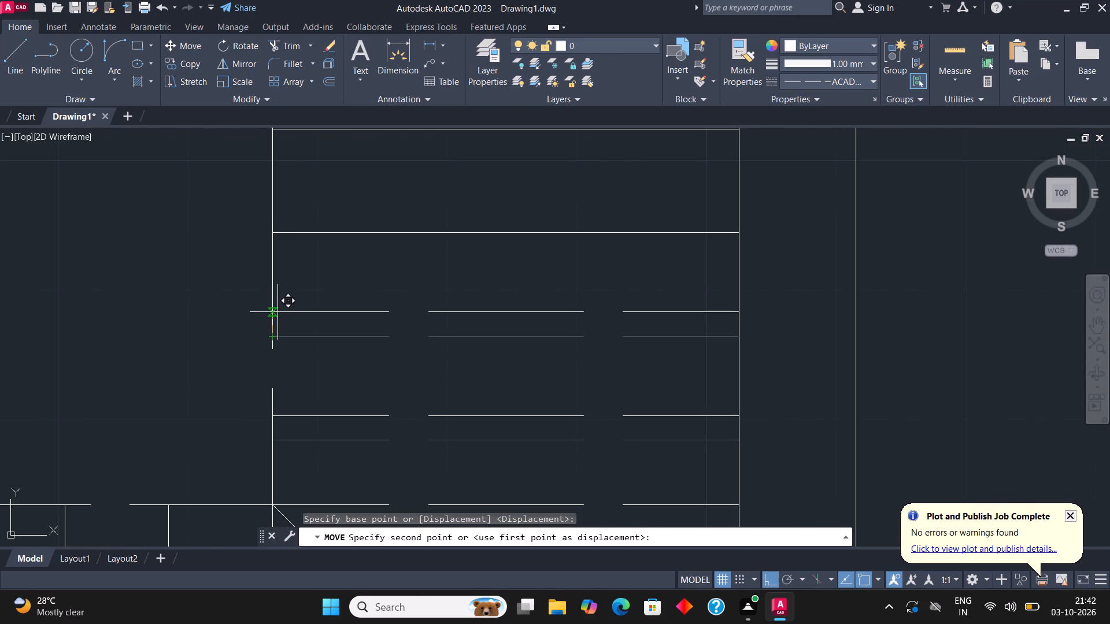
left_click(277, 307)
scroll(289, 321, "down", 2)
key("Escape")
scroll(558, 306, "down", 2)
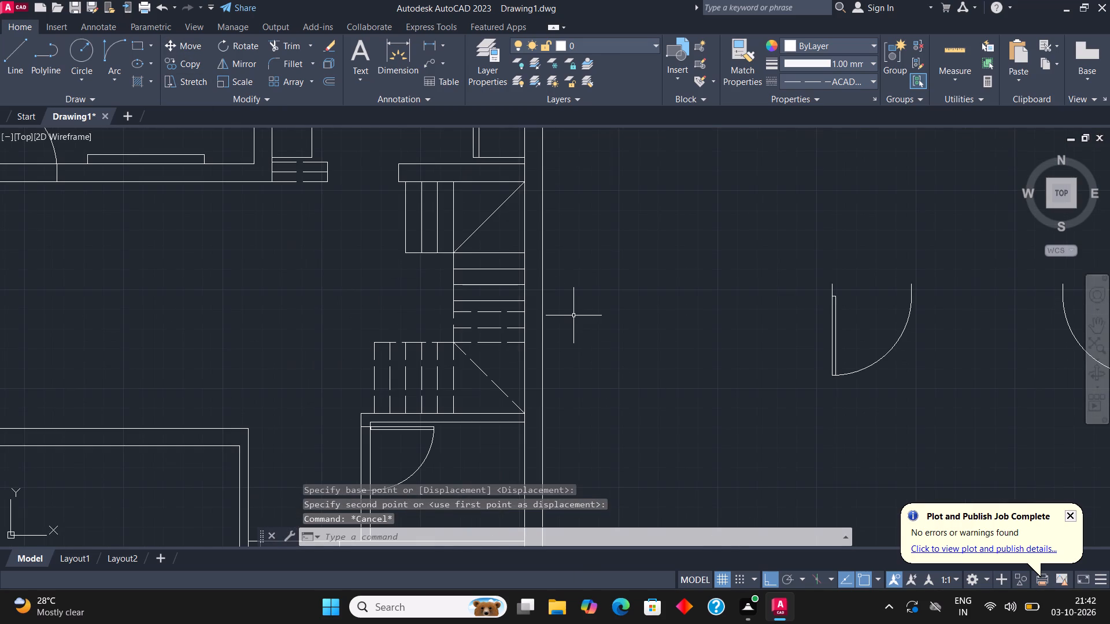
Draw a dashed line from the lower flight's outer upper corner across to below the kitchen wall corner, turning up to meet that corner.
middle_click_drag(504, 316, 553, 292)
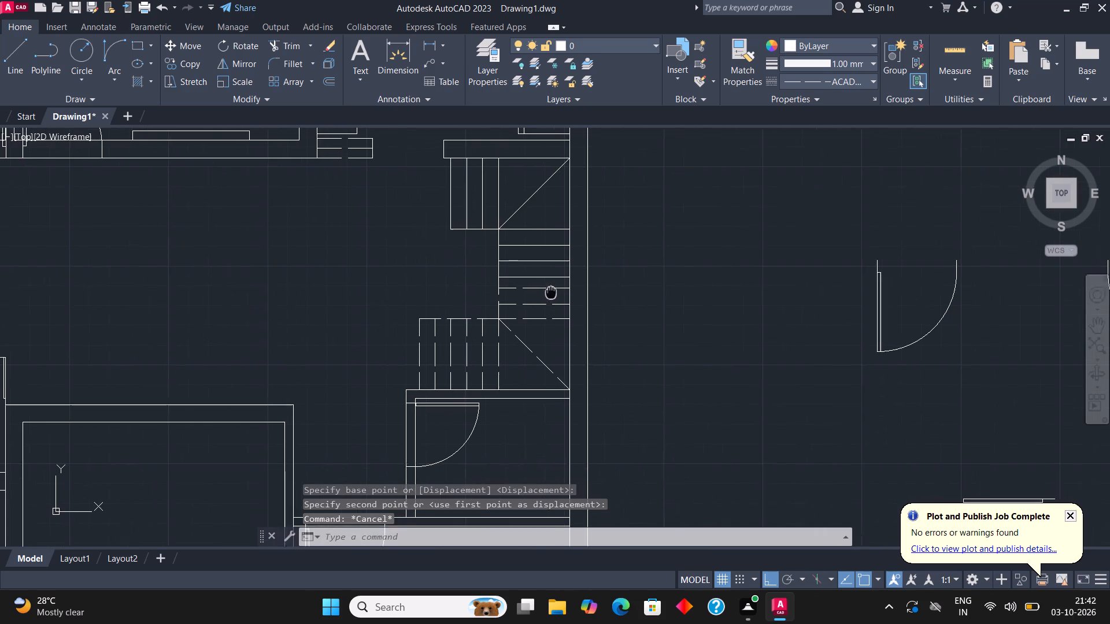
middle_click_drag(553, 292, 554, 291)
middle_click_drag(508, 289, 542, 348)
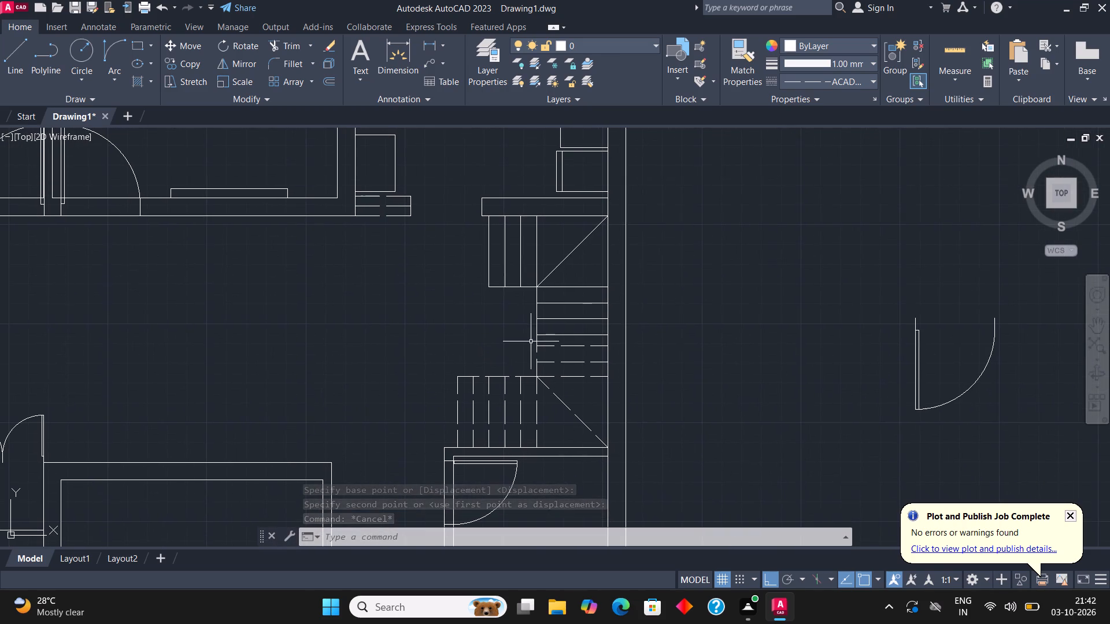
left_click(17, 46)
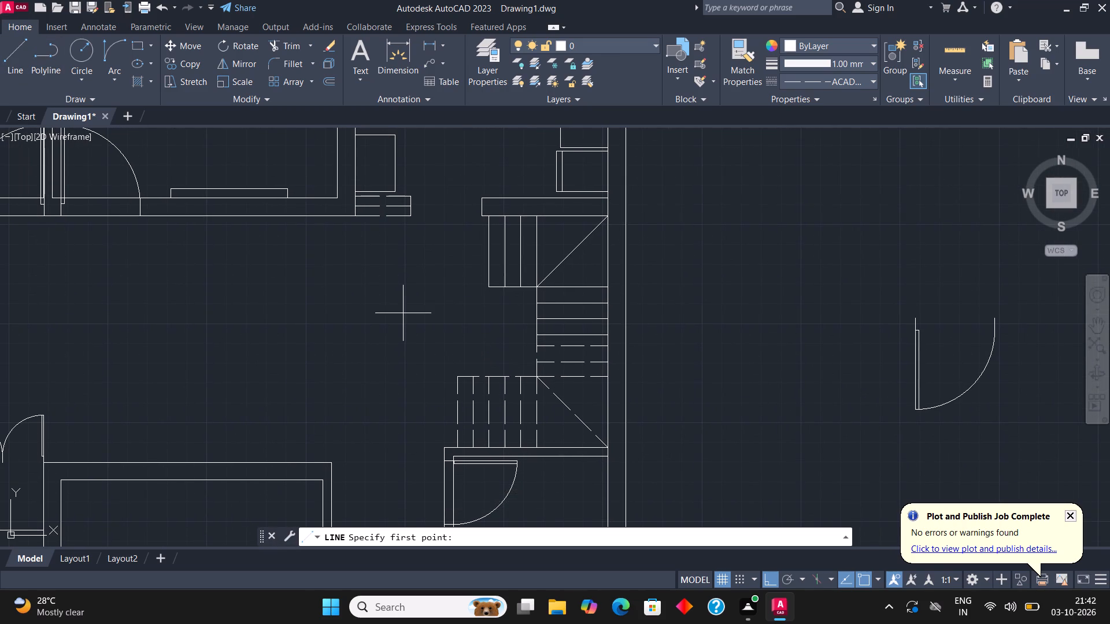
left_click(458, 378)
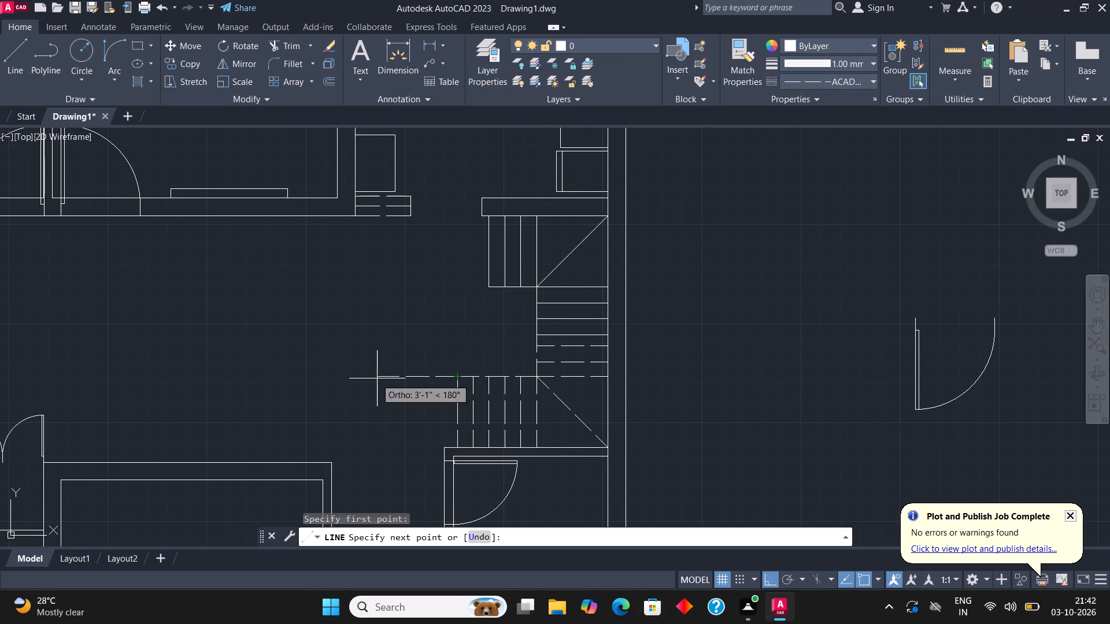
left_click(354, 343)
left_click(354, 216)
key("Escape")
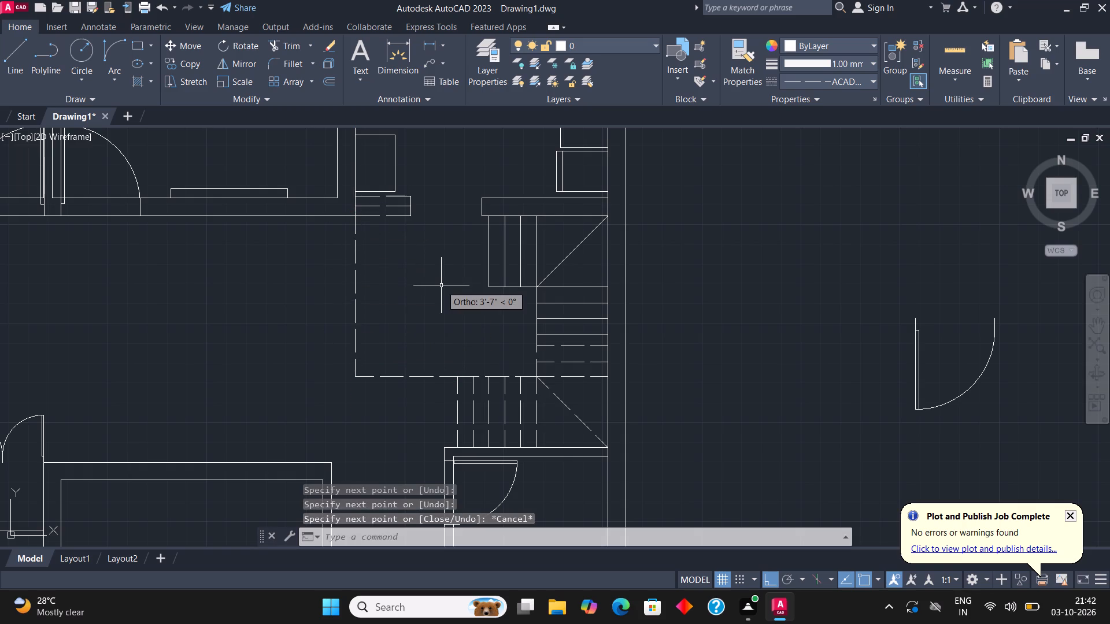
Examine the completed staircase within the whole floor plan.
scroll(444, 283, "down", 1)
middle_click_drag(460, 262, 487, 229)
middle_click_drag(487, 229, 458, 294)
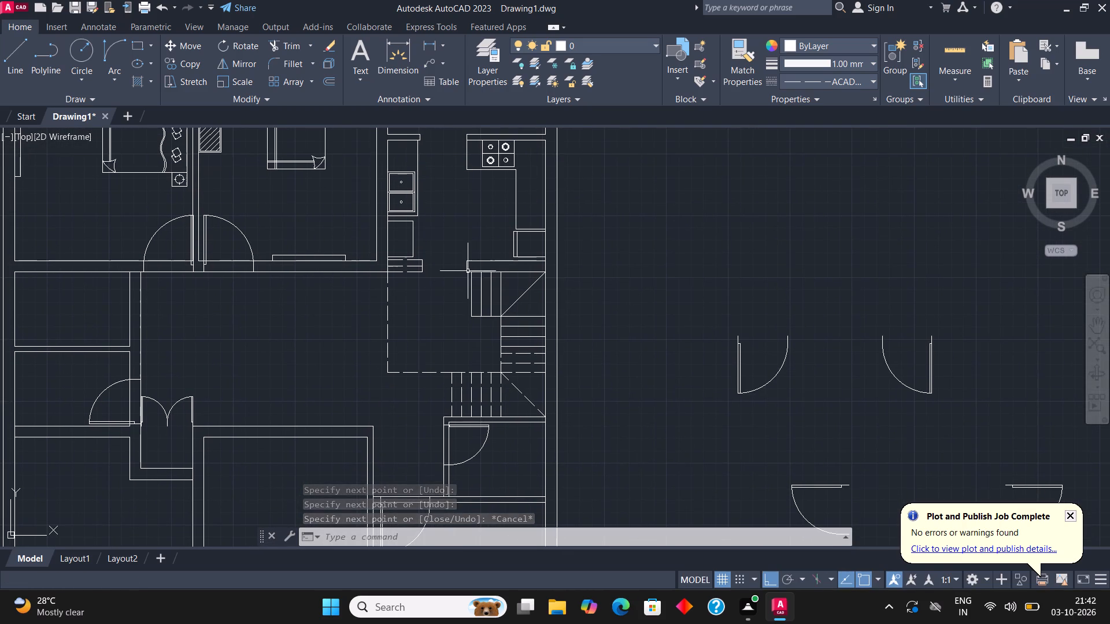
scroll(468, 270, "down", 2)
scroll(480, 344, "up", 2)
scroll(483, 347, "down", 3)
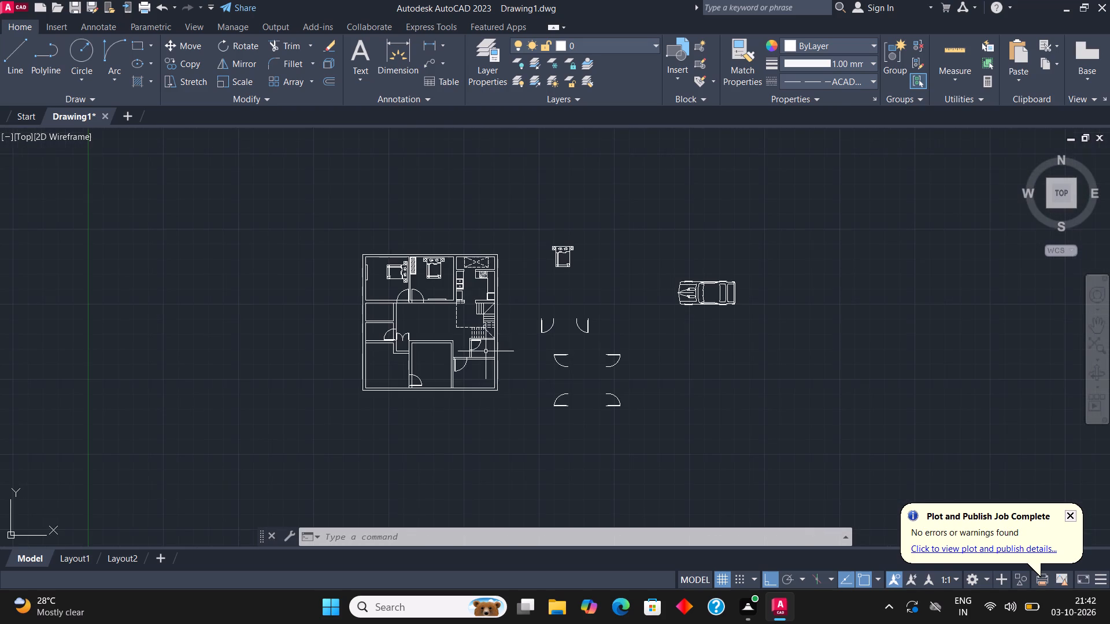
scroll(569, 259, "up", 1)
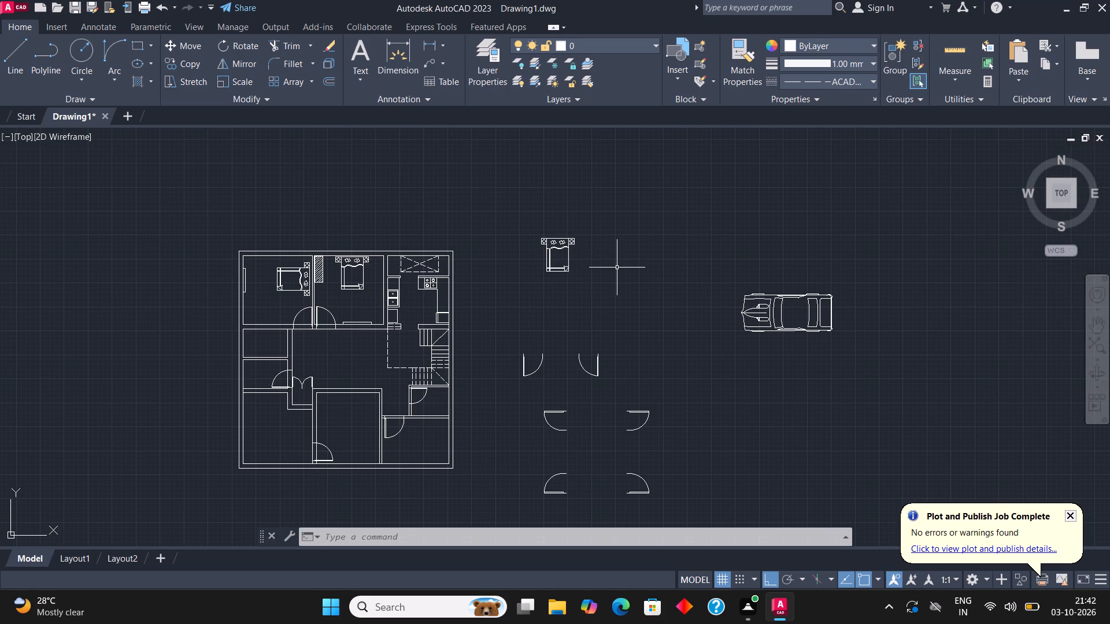
middle_click_drag(363, 448, 468, 336)
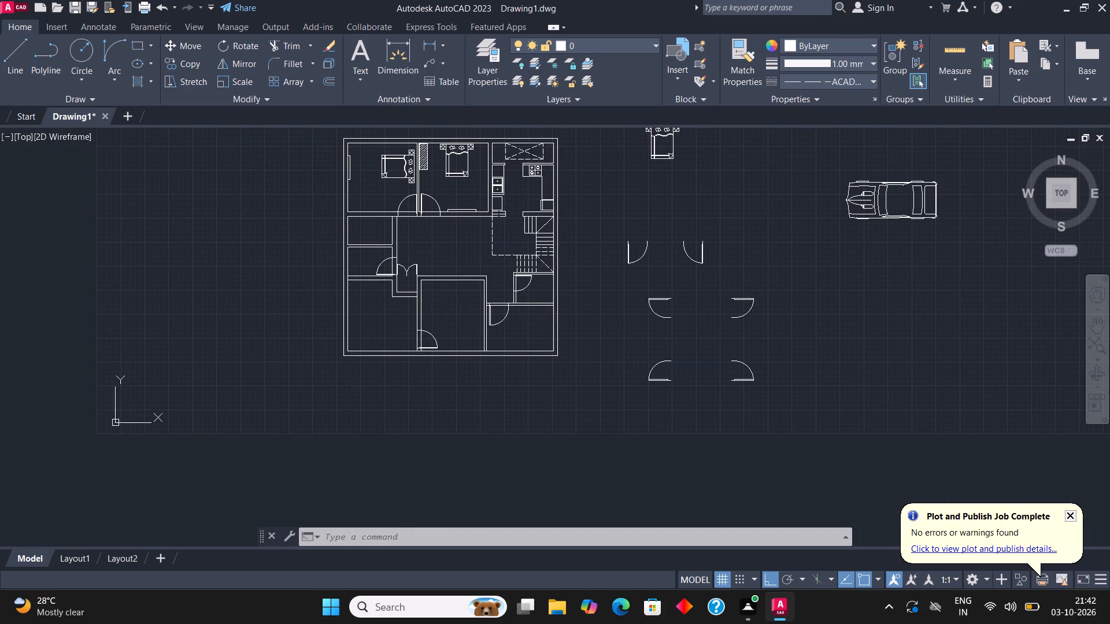
Set the current linetype to ByLayer in the Linetype Manager.
scroll(478, 280, "up", 2)
type("LI")
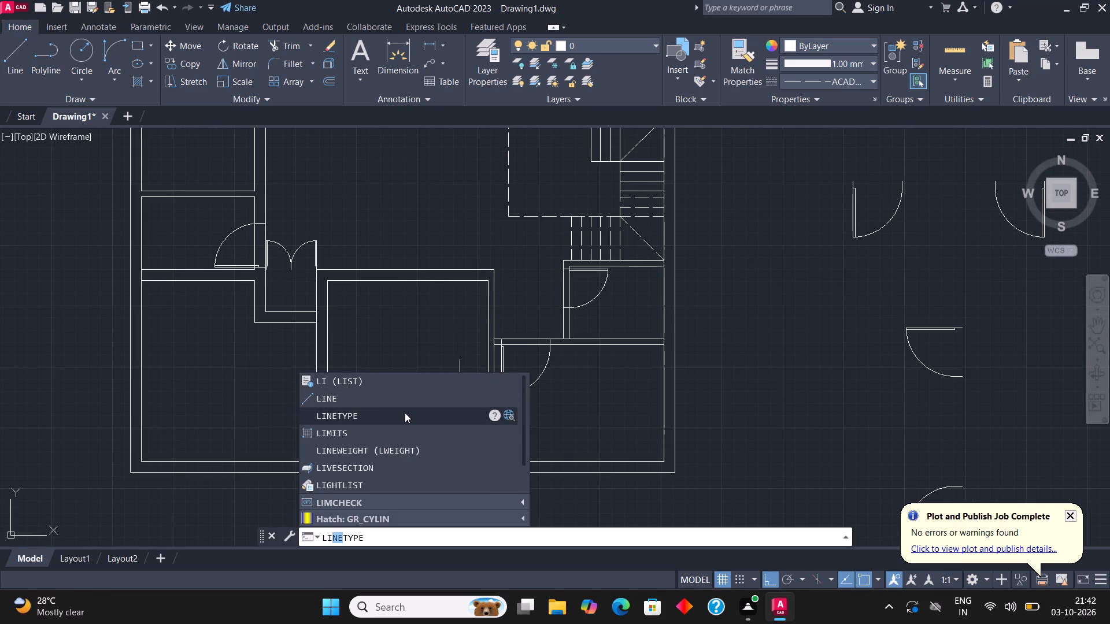
left_click(403, 413)
left_click(533, 252)
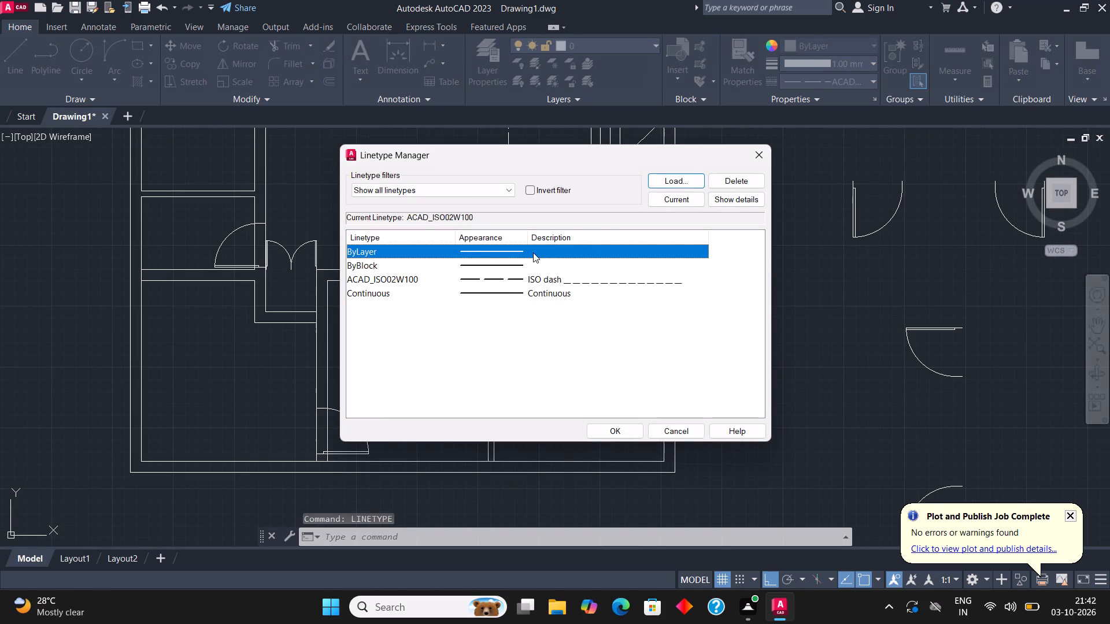
left_click(657, 202)
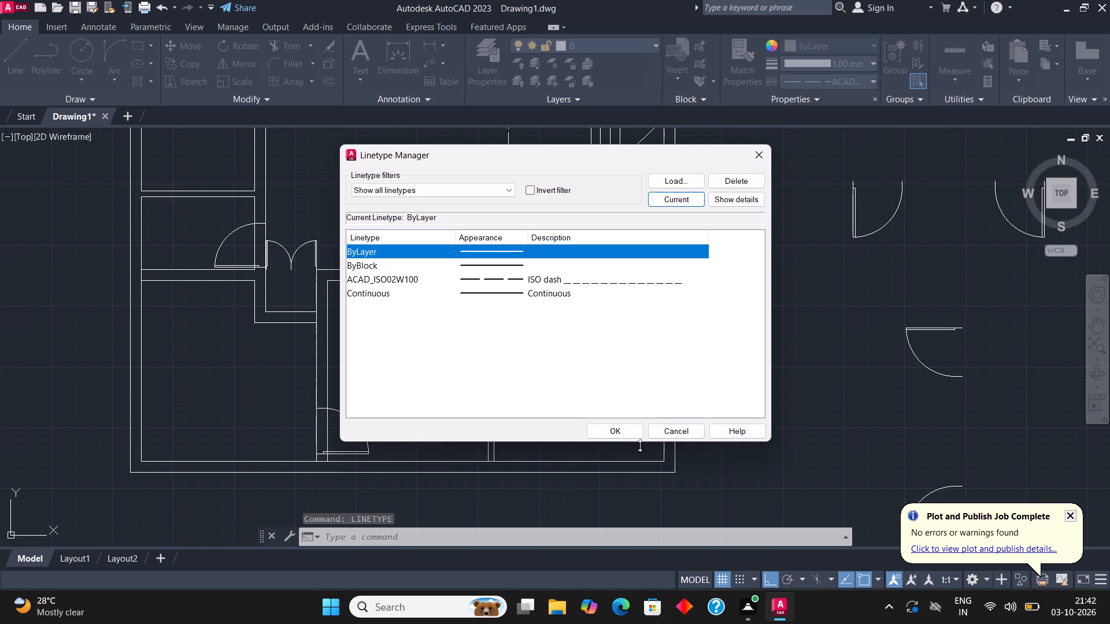
left_click(623, 433)
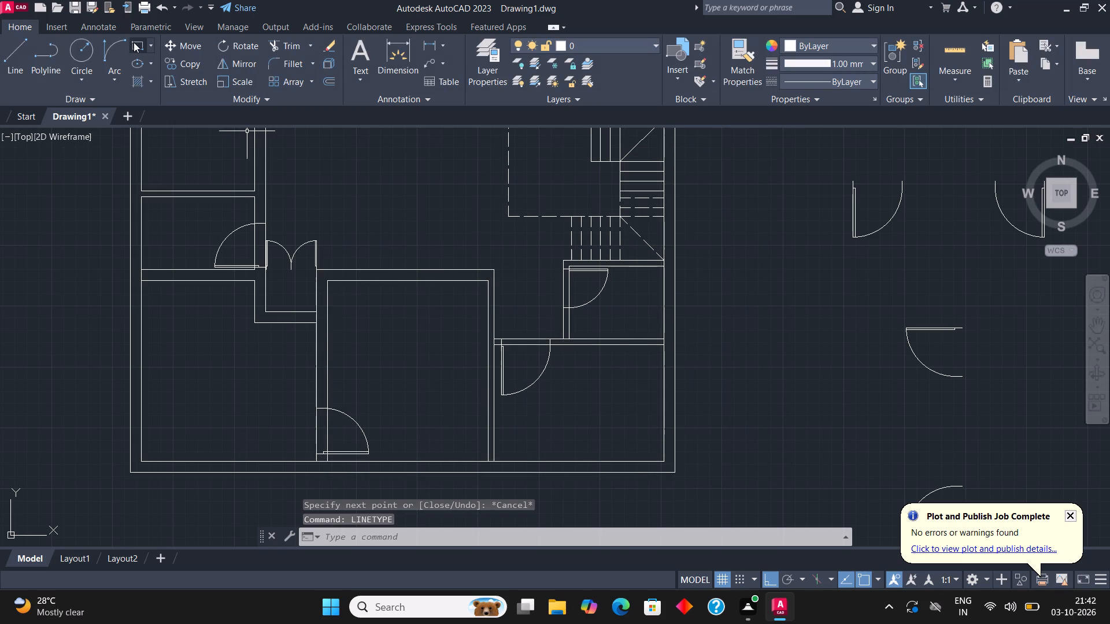
Lower the screen brightness to 0 in the Windows quick settings.
left_click(134, 42)
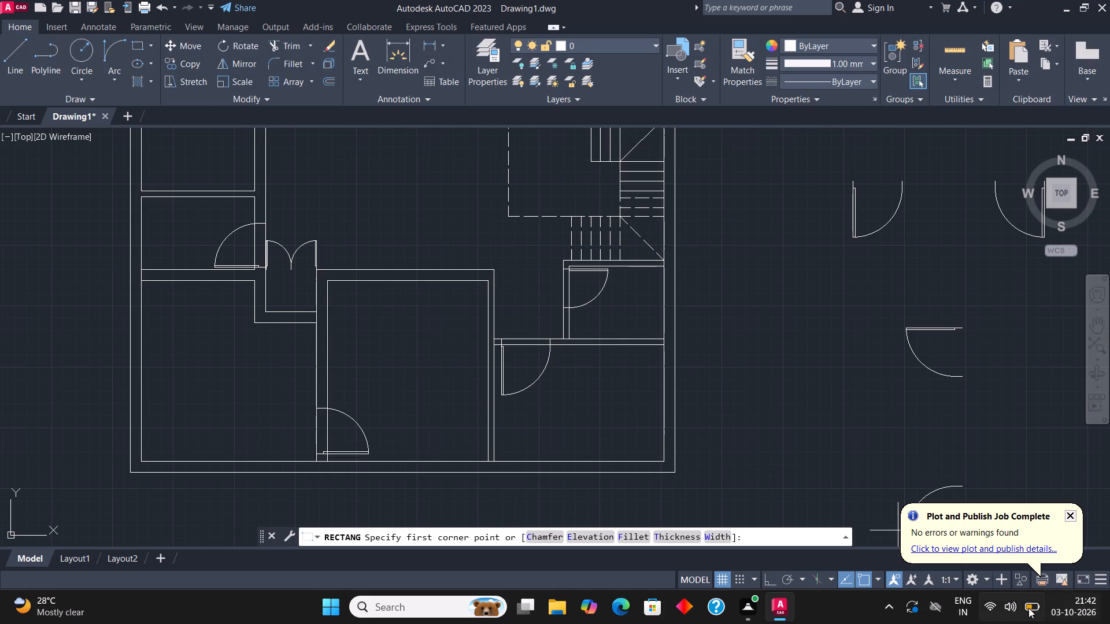
left_click(1025, 607)
left_click_drag(897, 480, 885, 478)
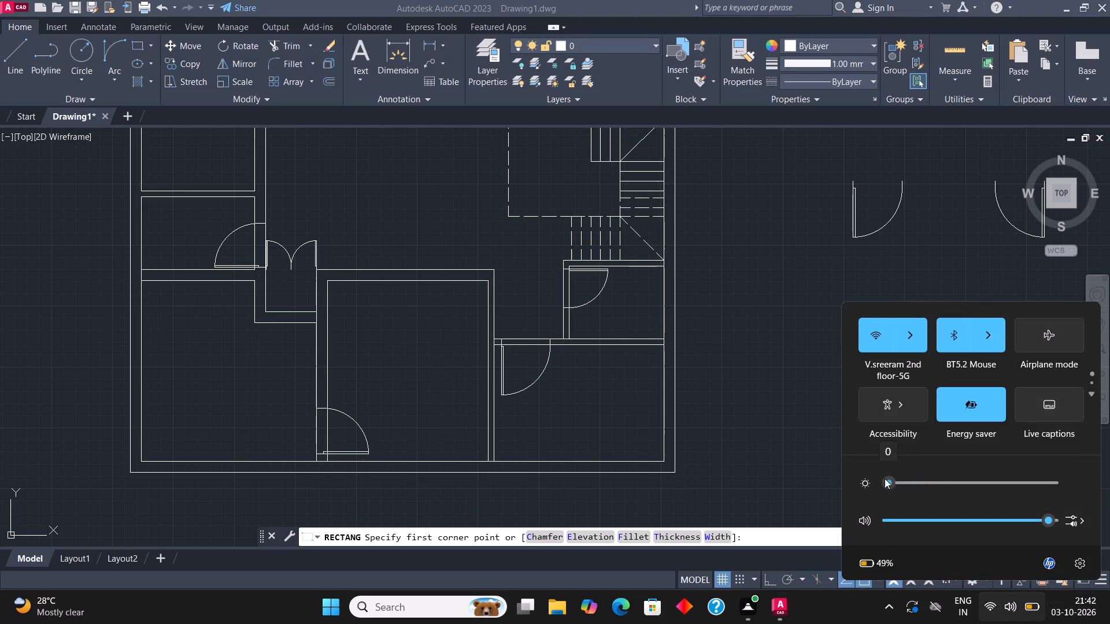
left_click_drag(885, 478, 883, 478)
scroll(435, 356, "up", 3)
key("Escape")
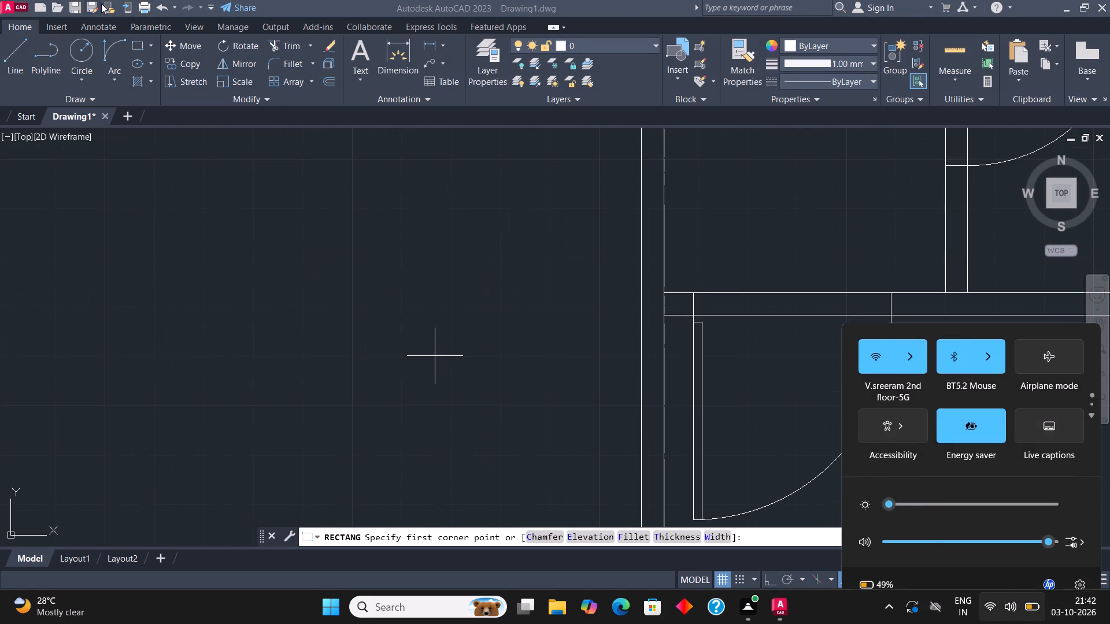
Draw a tall narrow rectangle as a sofa seat near the right wall of the lower middle room.
left_click(136, 42)
scroll(521, 372, "down", 2)
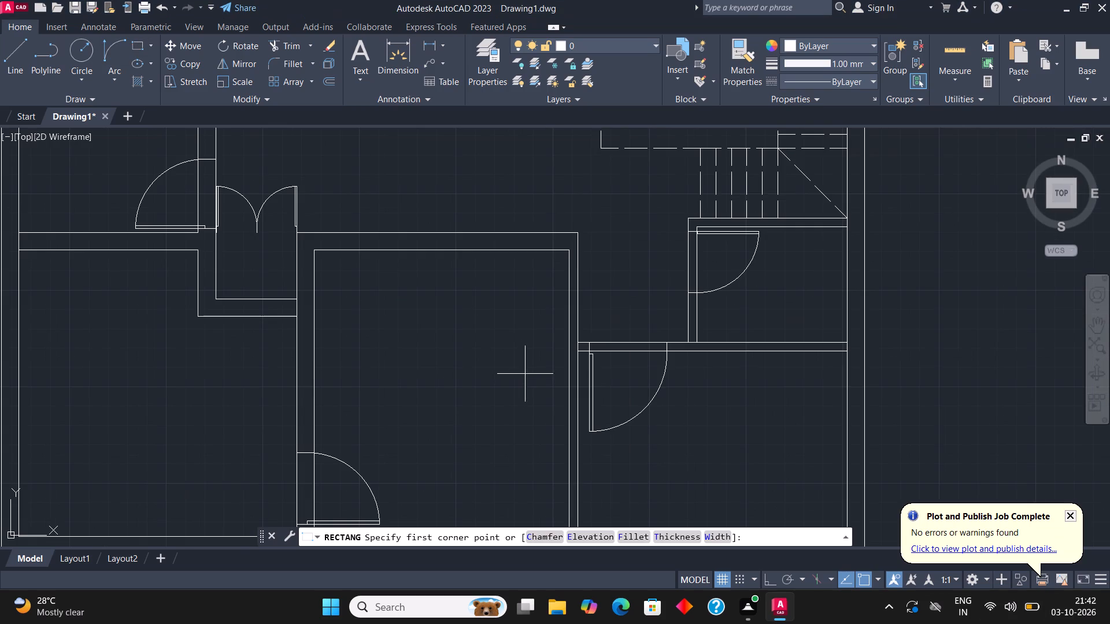
left_click(549, 325)
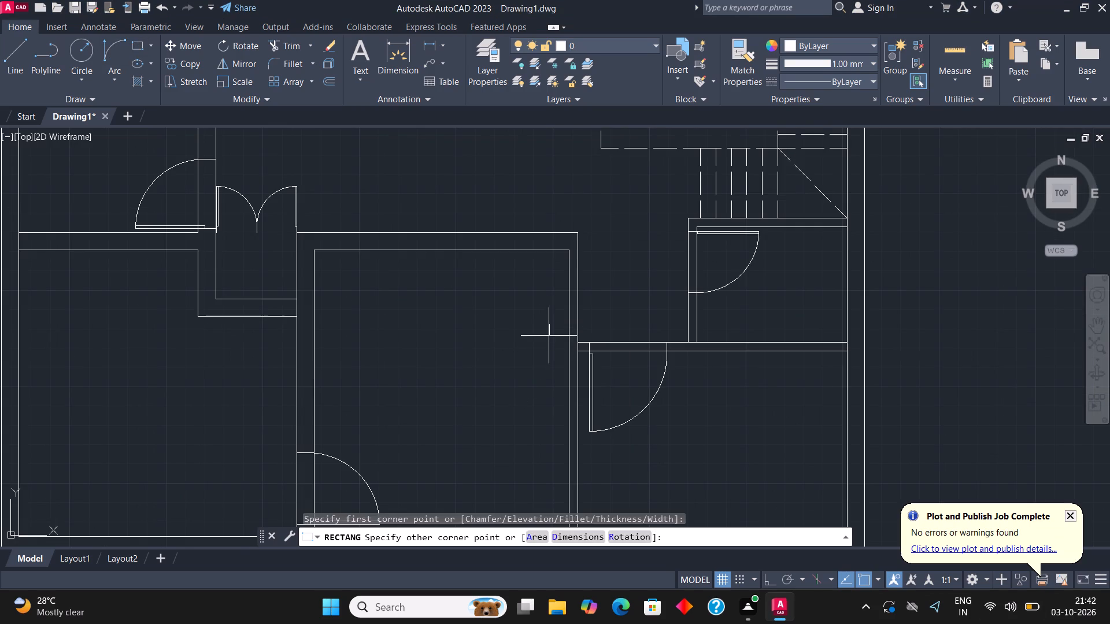
scroll(547, 343, "down", 1)
scroll(525, 418, "up", 1)
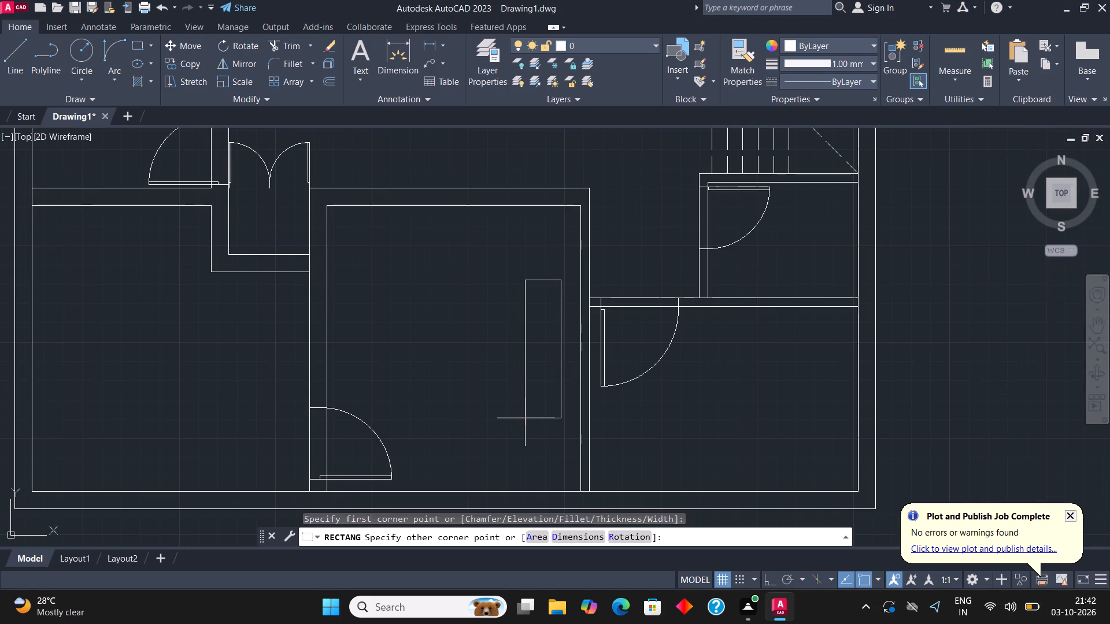
left_click(521, 425)
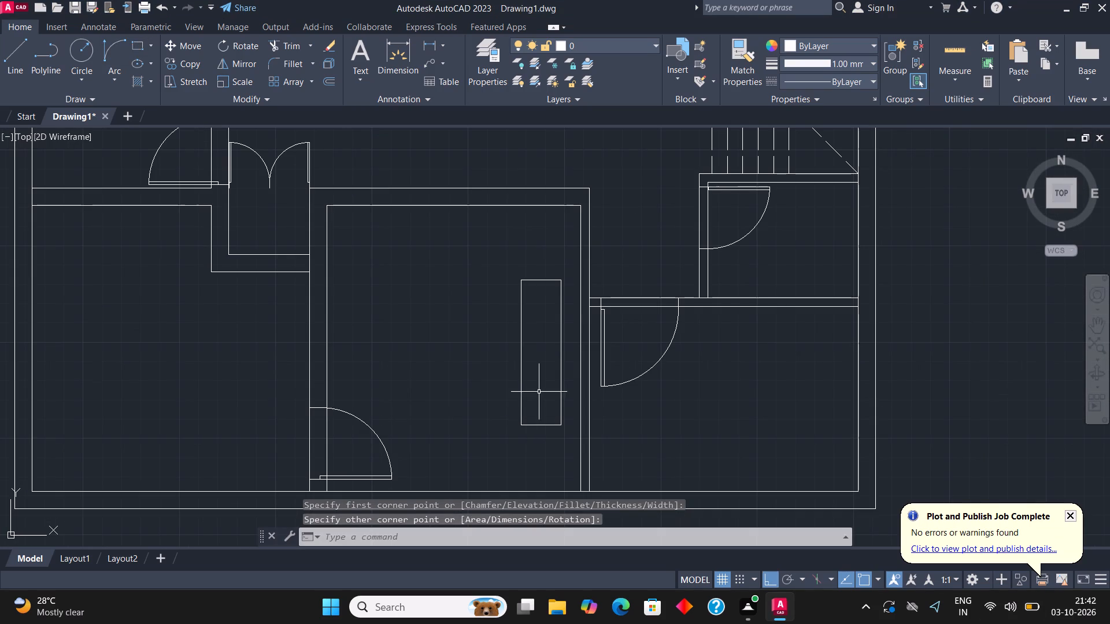
Draw the sofa's back line from the seat's top edge slightly up, about 1'-8" across, and about 6'-7" down beside the seat.
scroll(543, 384, "up", 1)
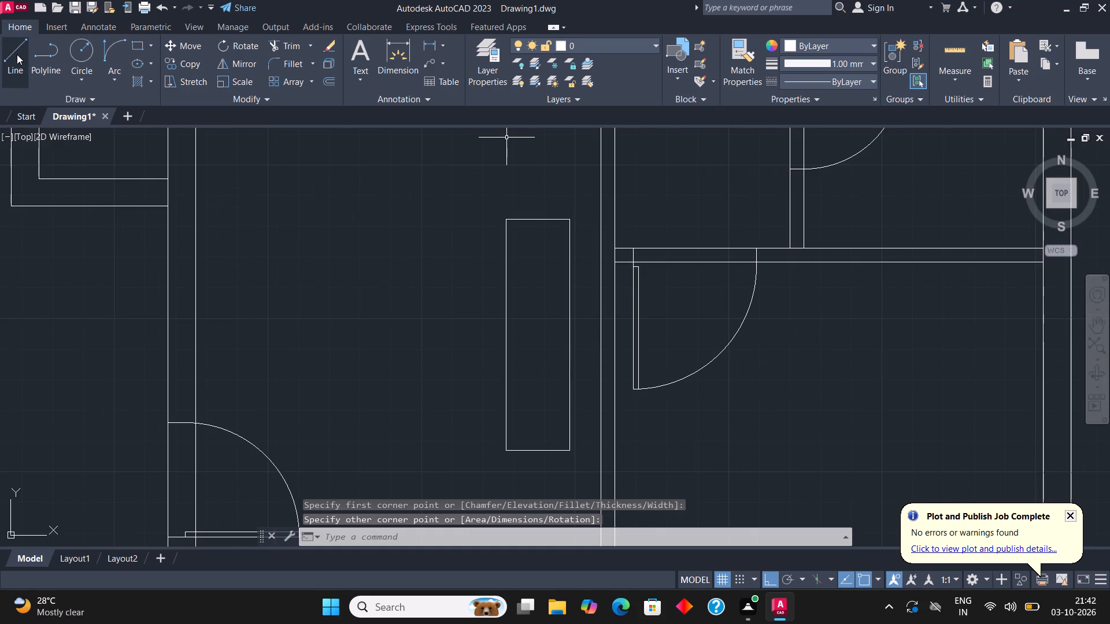
left_click(17, 54)
scroll(524, 211, "up", 2)
left_click(493, 235)
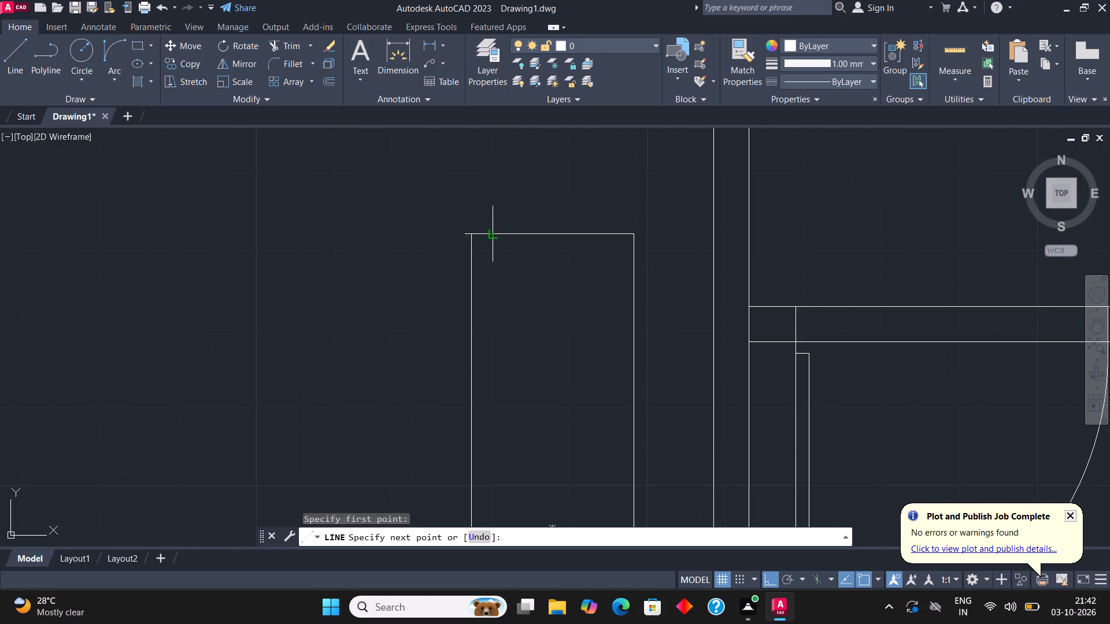
left_click(493, 220)
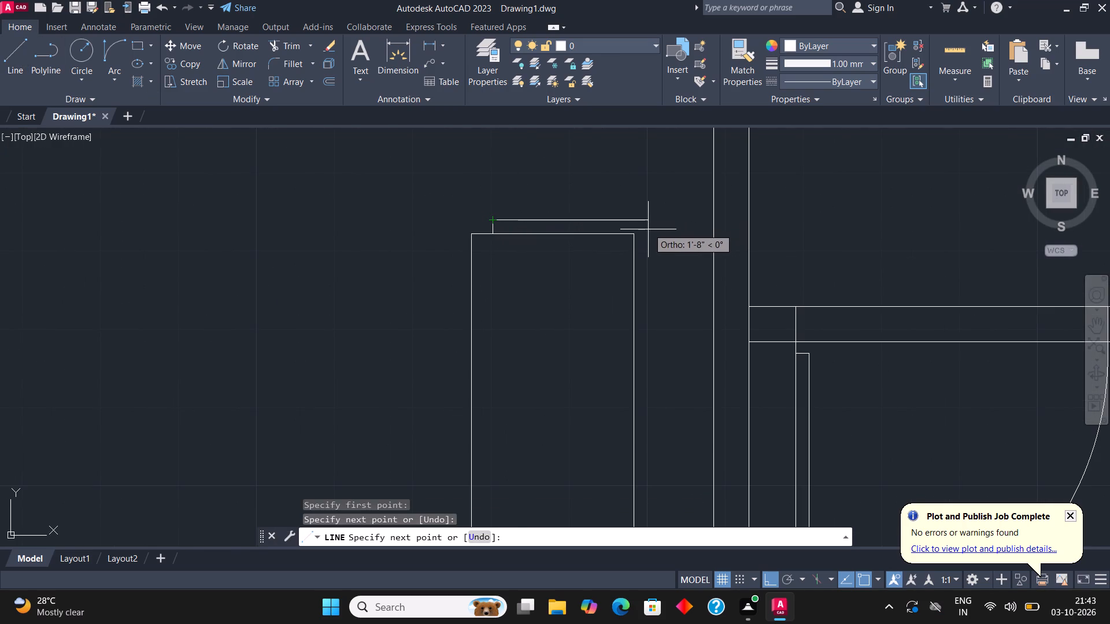
left_click(648, 229)
scroll(646, 226, "down", 2)
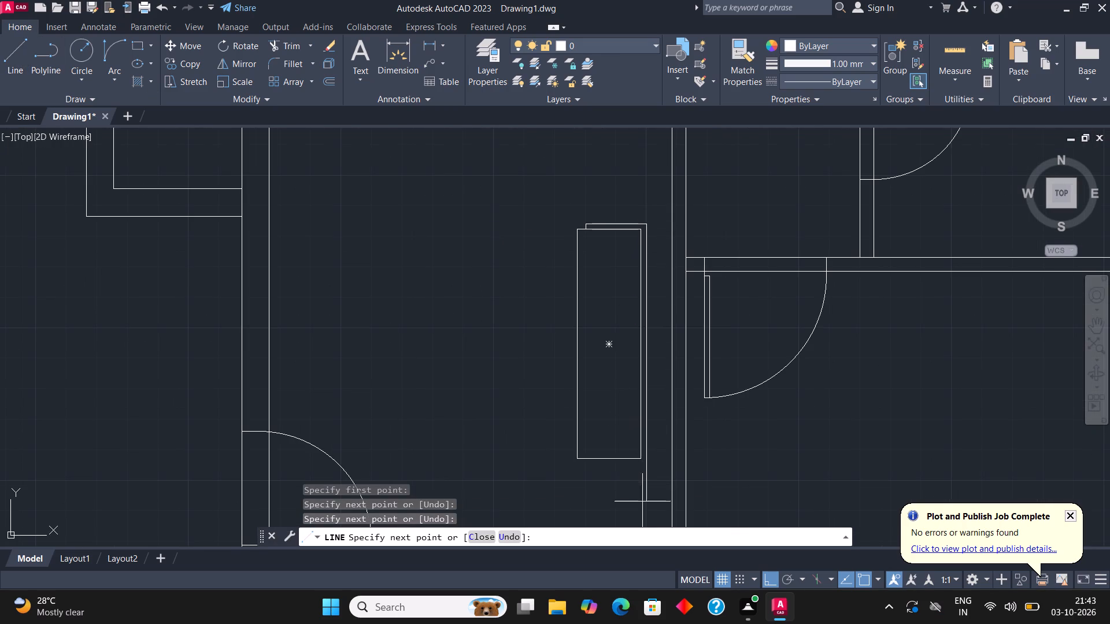
scroll(642, 509, "up", 2)
scroll(638, 413, "up", 2)
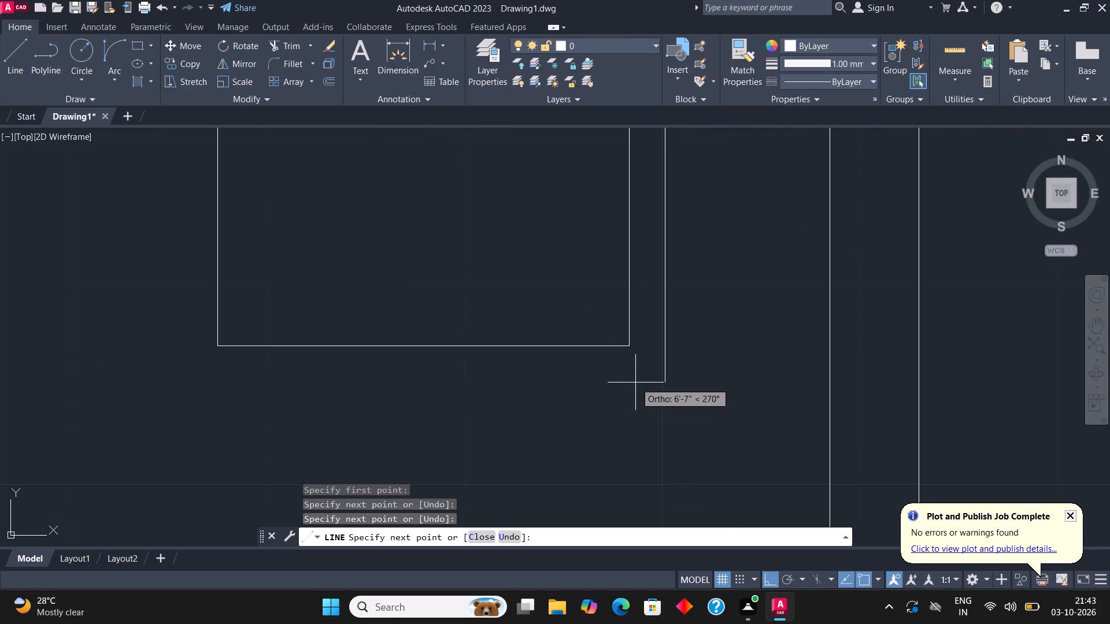
left_click(635, 382)
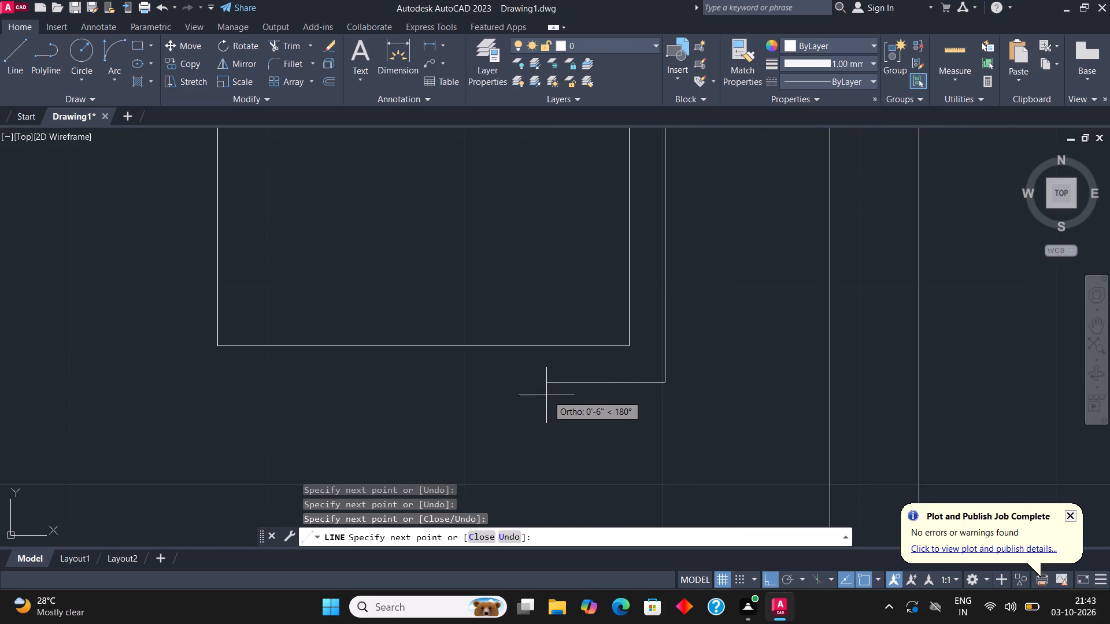
scroll(546, 422, "down", 3)
key("Escape")
Draw a horizontal seat rectangle extending left and down from the tall seat's lower right corner to form an L-shaped sofa.
scroll(650, 365, "down", 3)
middle_click_drag(632, 376, 639, 432)
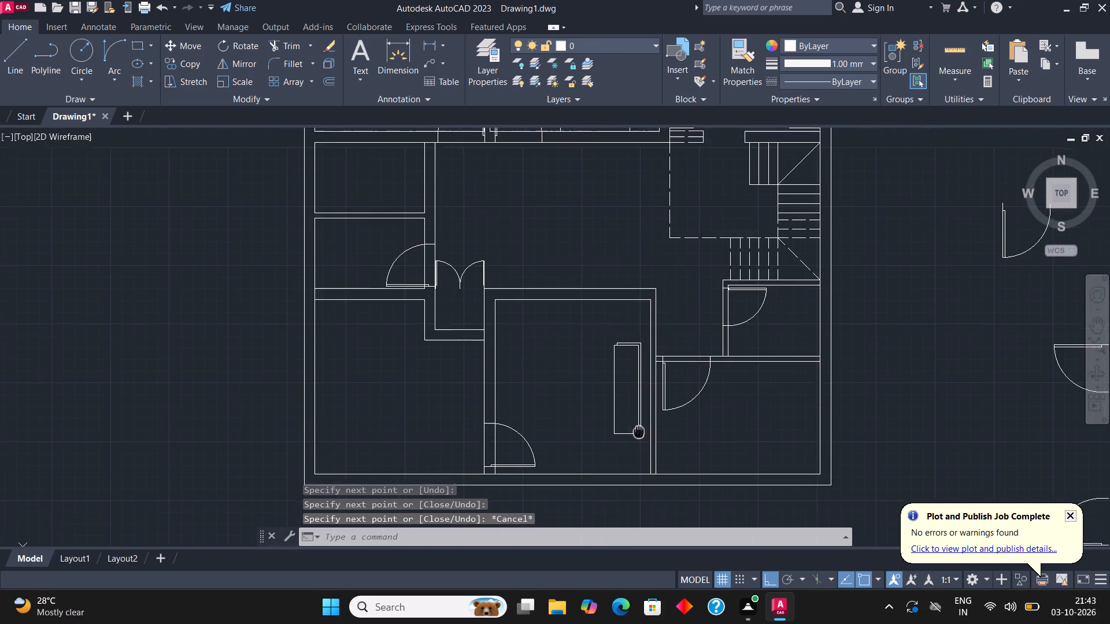
middle_click_drag(639, 432, 637, 433)
scroll(627, 444, "up", 3)
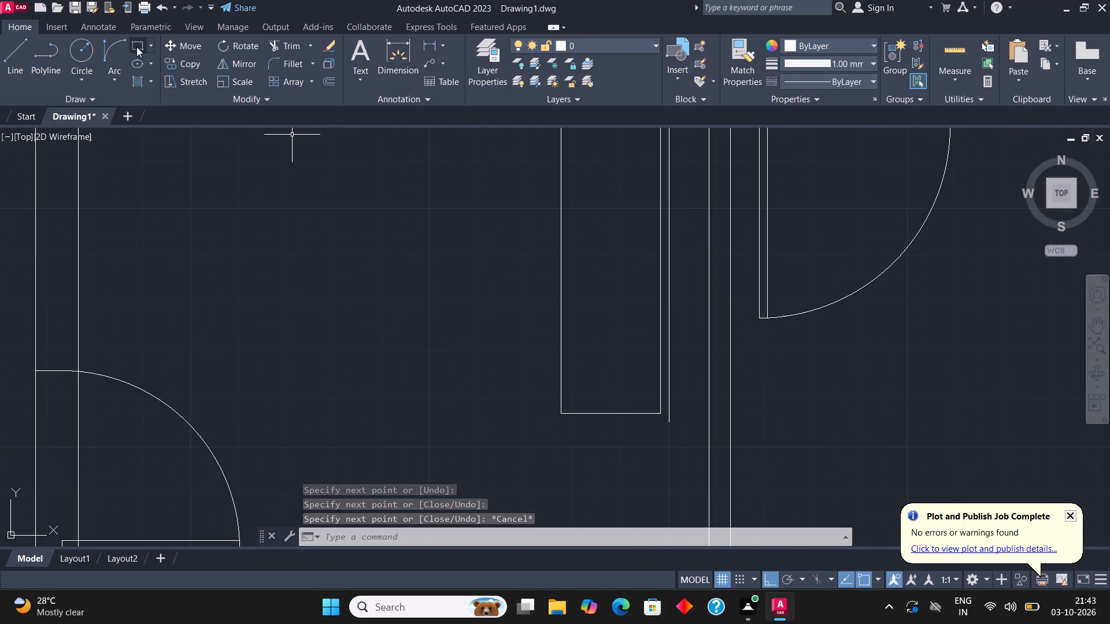
left_click(136, 47)
left_click(659, 415)
scroll(657, 425, "down", 1)
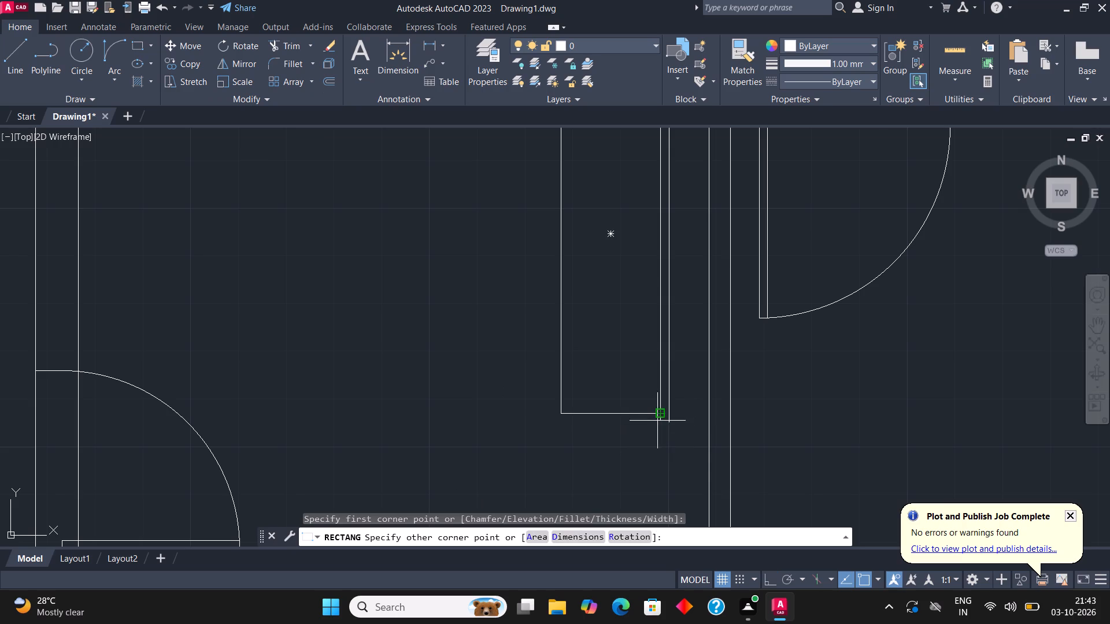
scroll(656, 426, "down", 1)
scroll(582, 456, "up", 1)
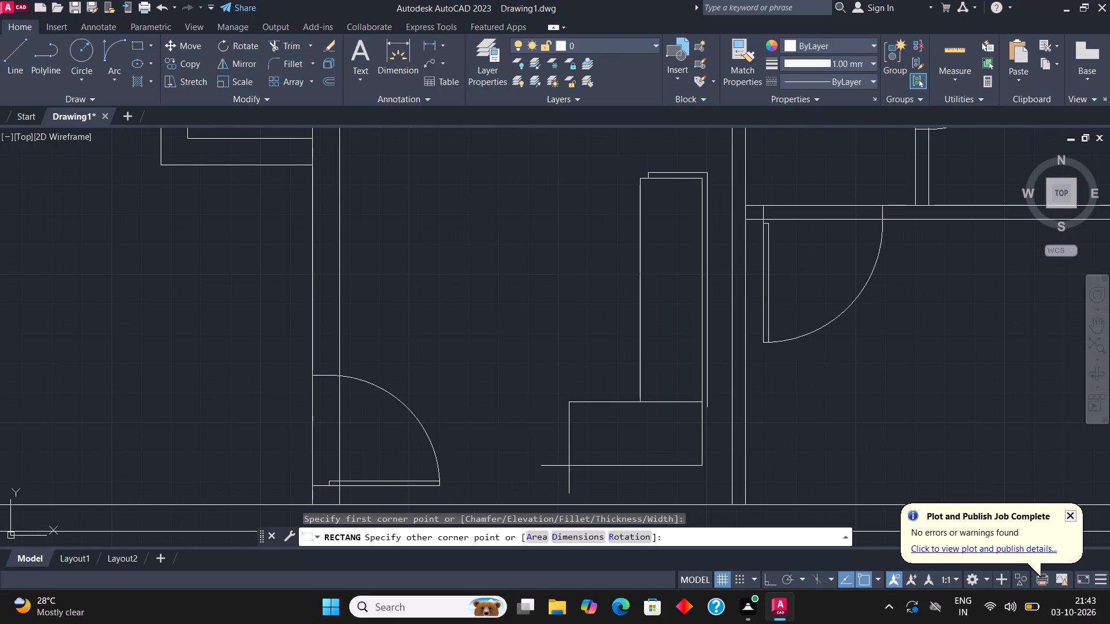
left_click(494, 459)
Continue the back line down and about 6' left below the horizontal seat, turning up its left end and back to the seat edge.
scroll(723, 432, "up", 1)
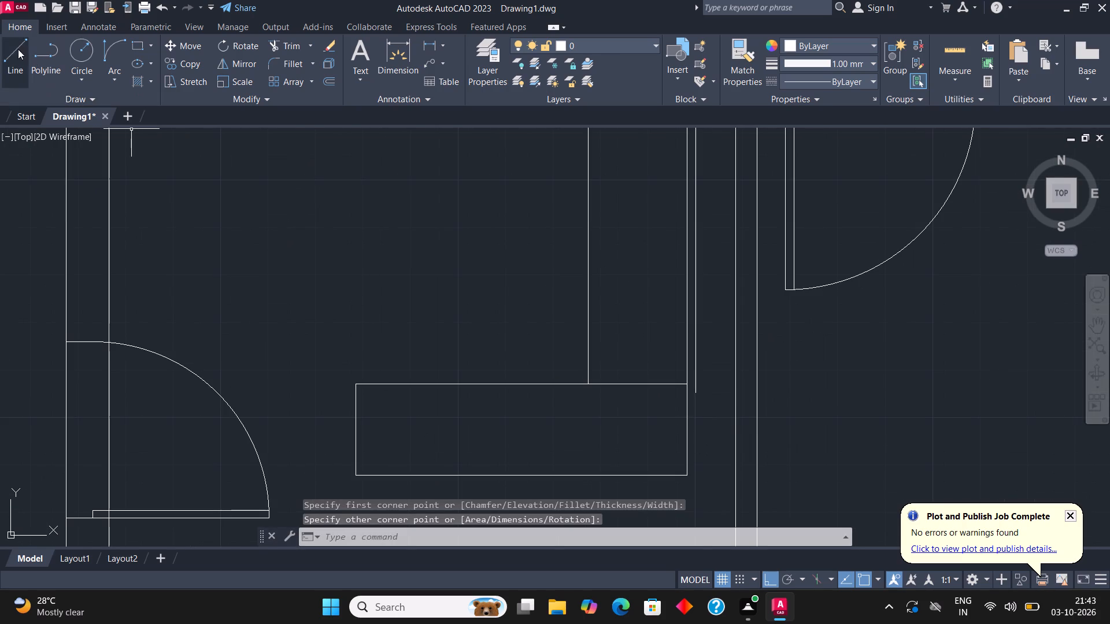
left_click(15, 47)
left_click(696, 392)
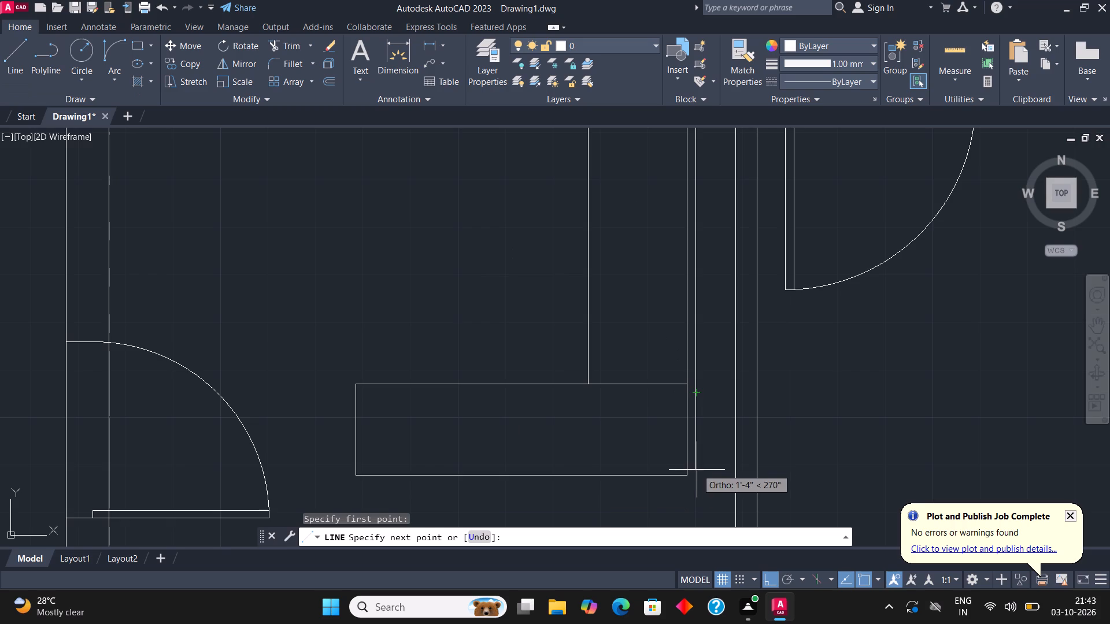
left_click(694, 486)
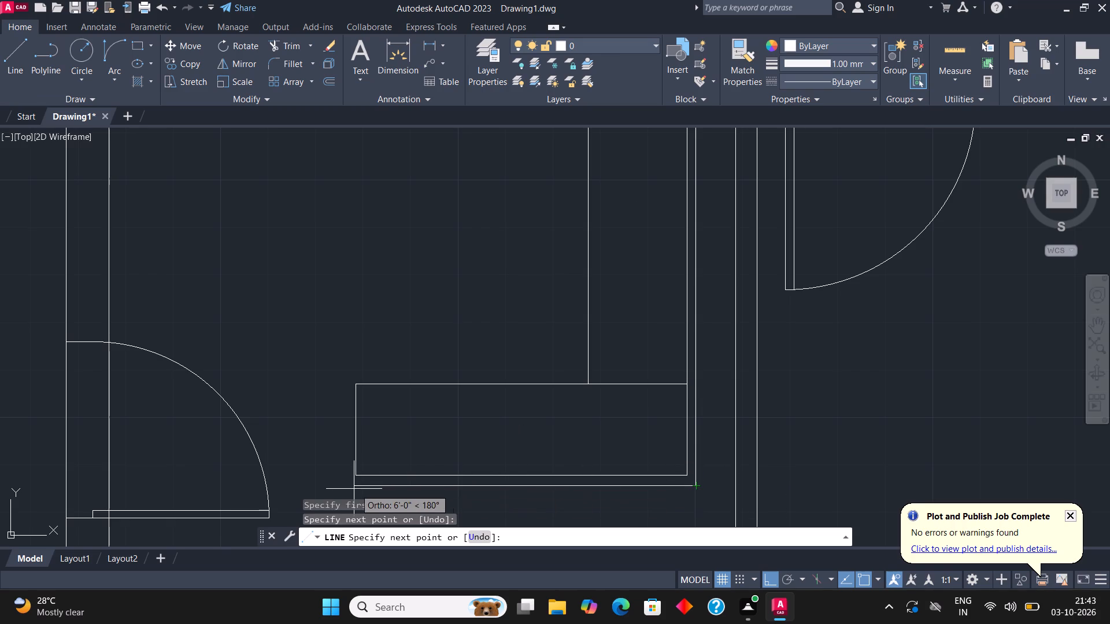
left_click(348, 486)
scroll(347, 426, "down", 2)
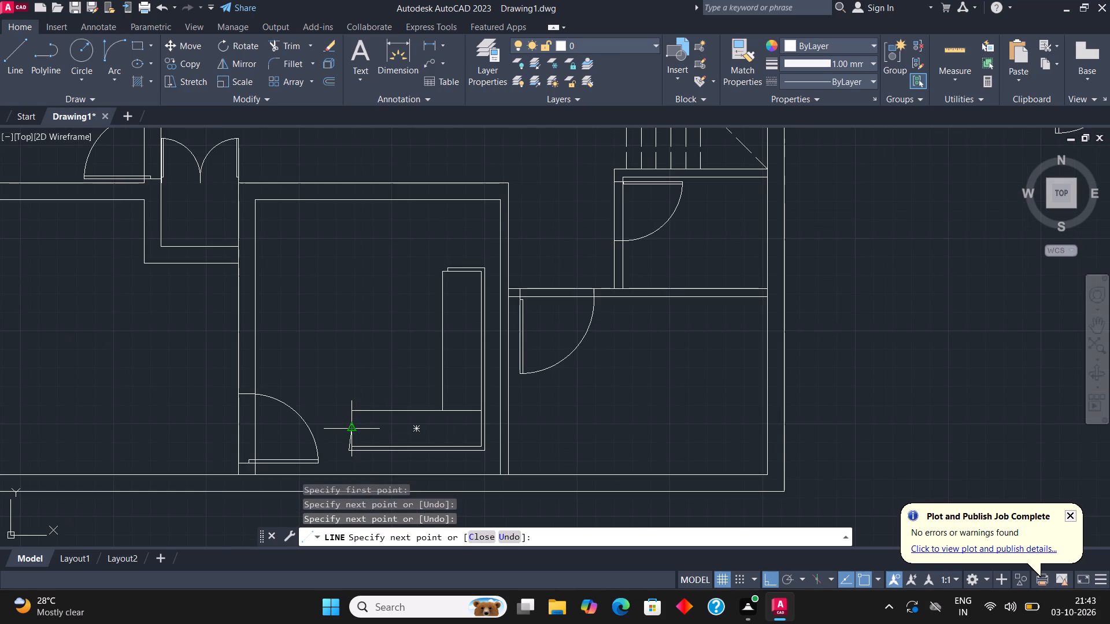
scroll(342, 407, "up", 4)
left_click(353, 434)
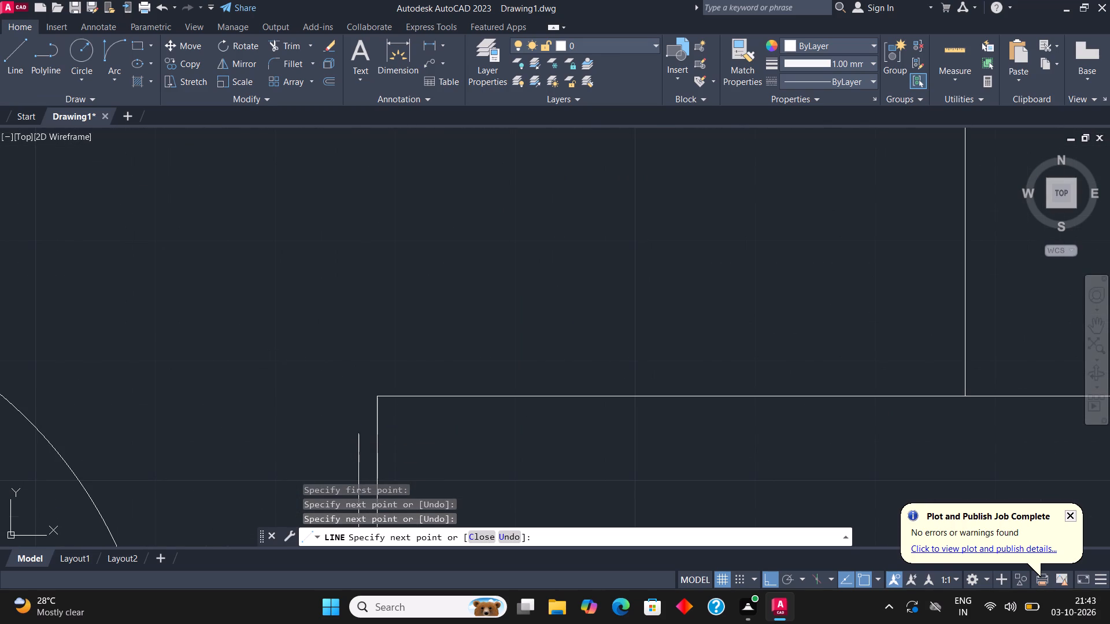
left_click(380, 436)
scroll(510, 342, "down", 2)
key("Escape")
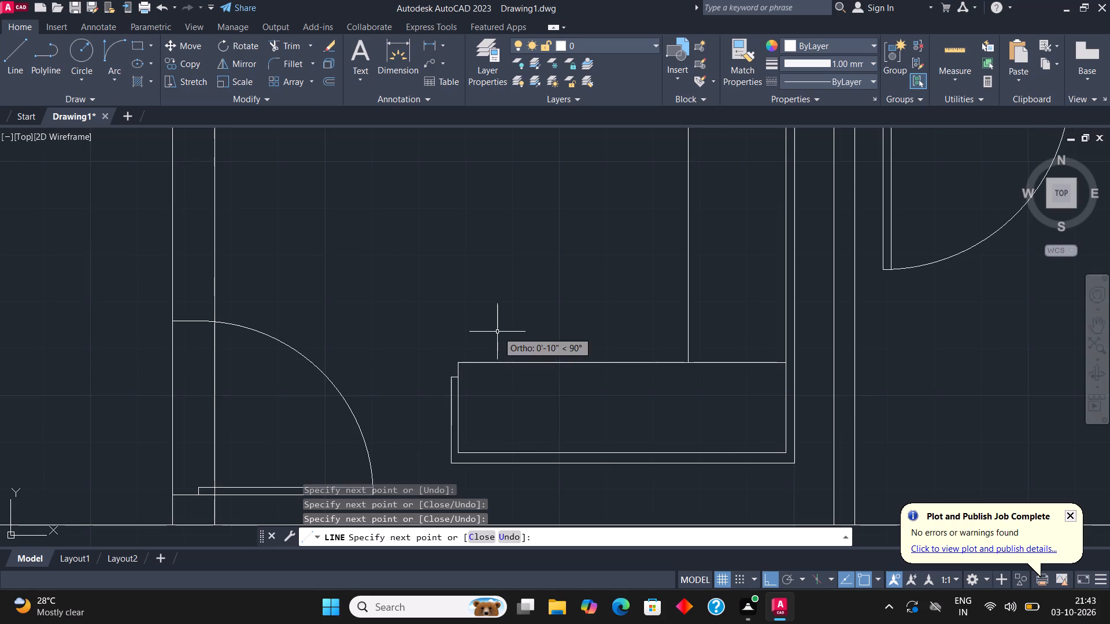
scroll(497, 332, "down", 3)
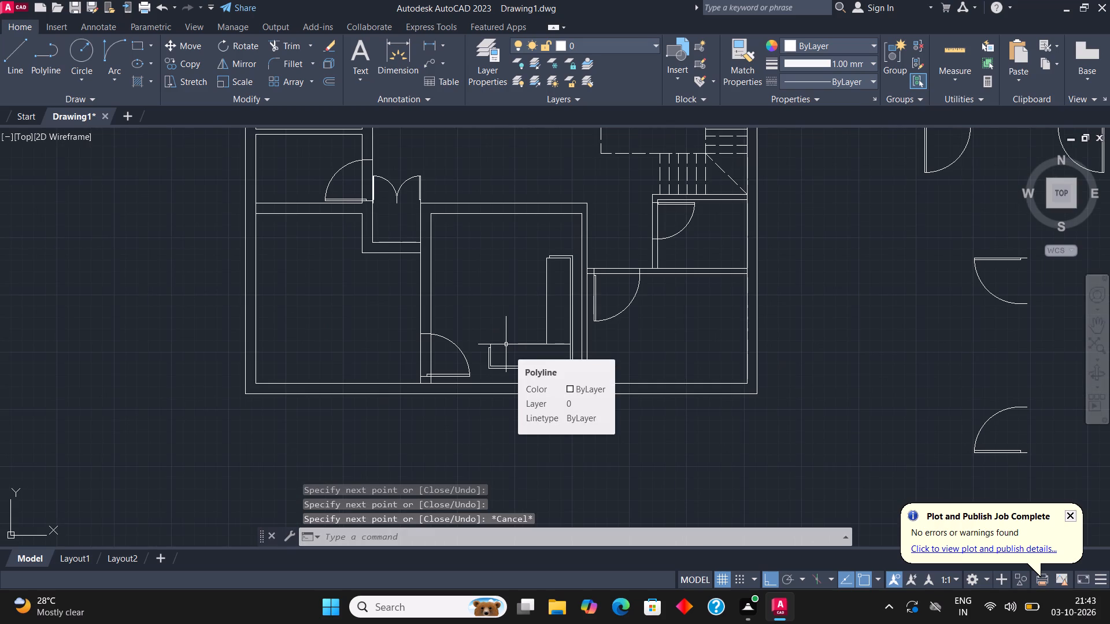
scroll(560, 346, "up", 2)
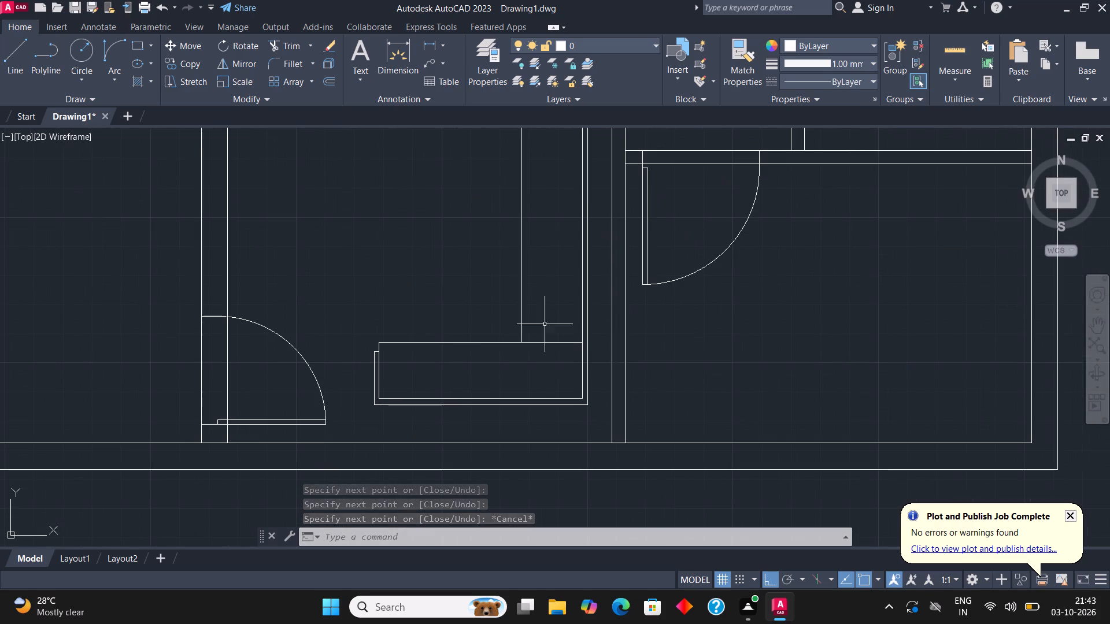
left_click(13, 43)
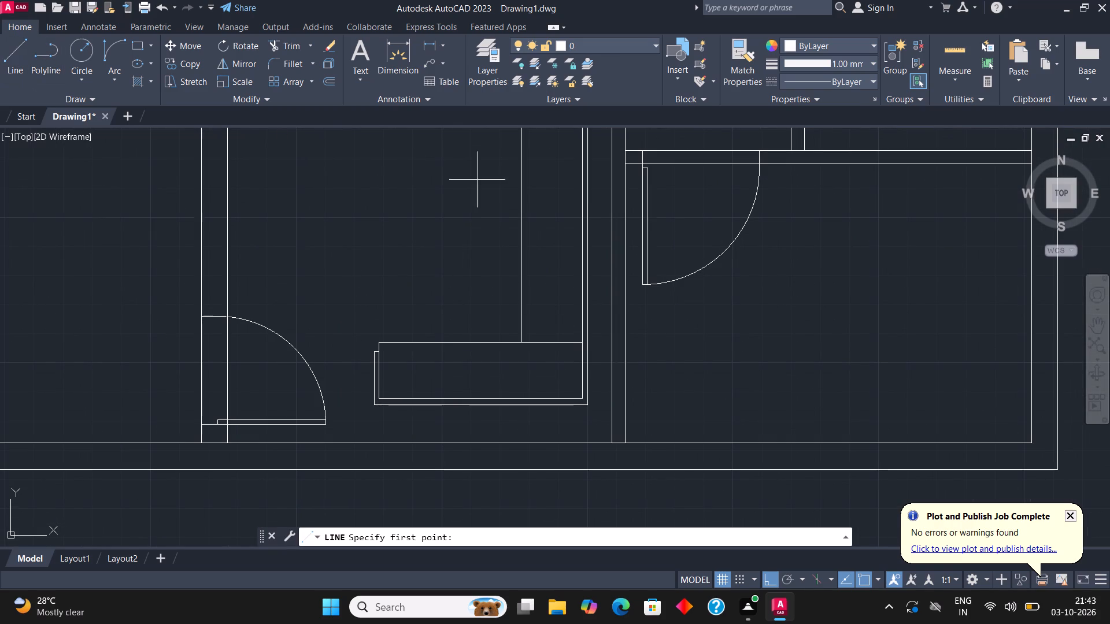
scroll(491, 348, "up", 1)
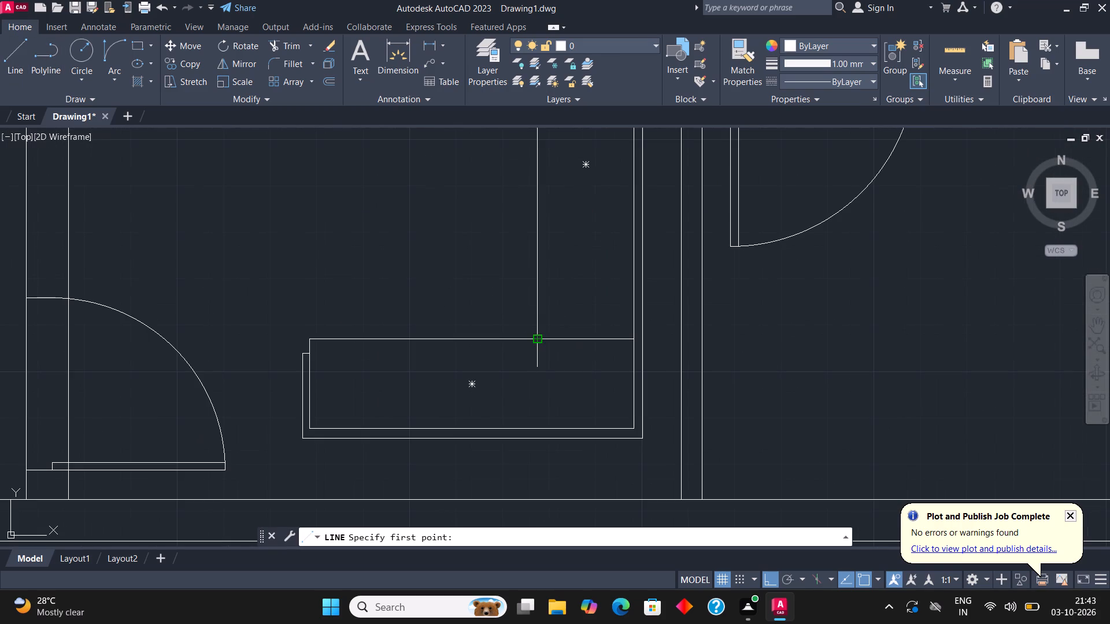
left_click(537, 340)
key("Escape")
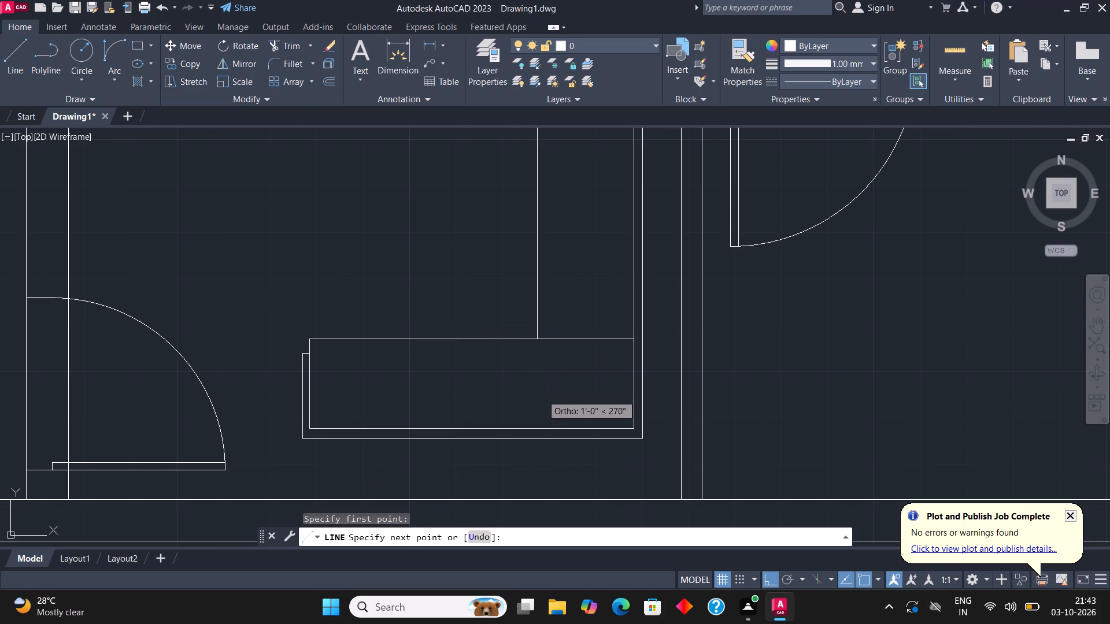
Draw a vertical divider line across the horizontal sofa seat, between its long edges near the left end.
left_click(18, 68)
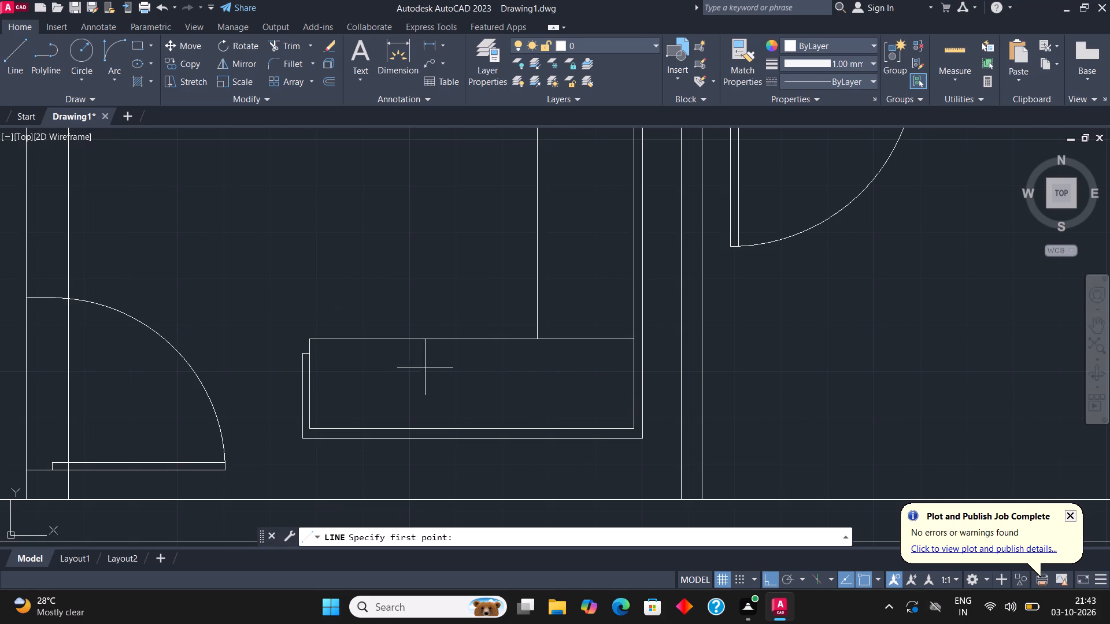
left_click(386, 342)
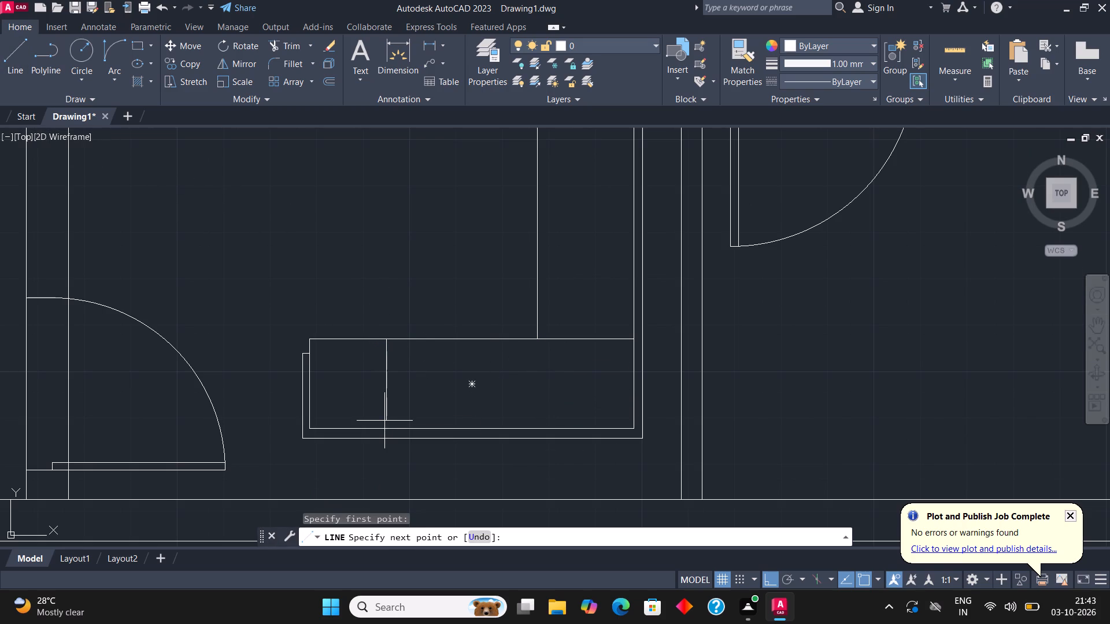
left_click(384, 422)
key("Escape")
Copy the seat divider line about 2'-7" to the right along the horizontal seat.
left_click(384, 395)
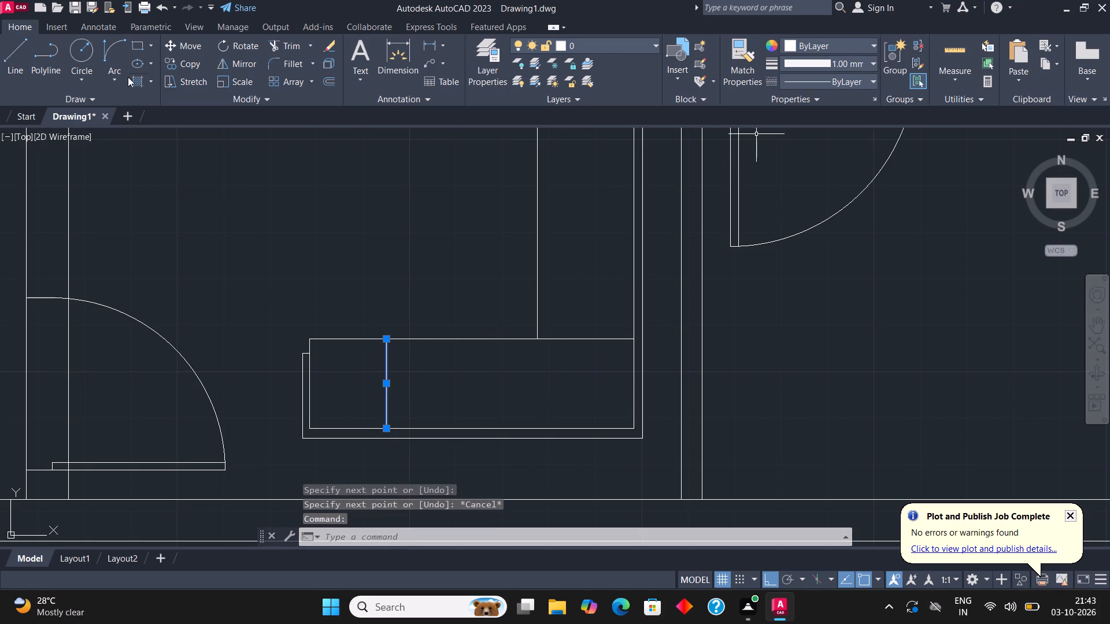
left_click(198, 64)
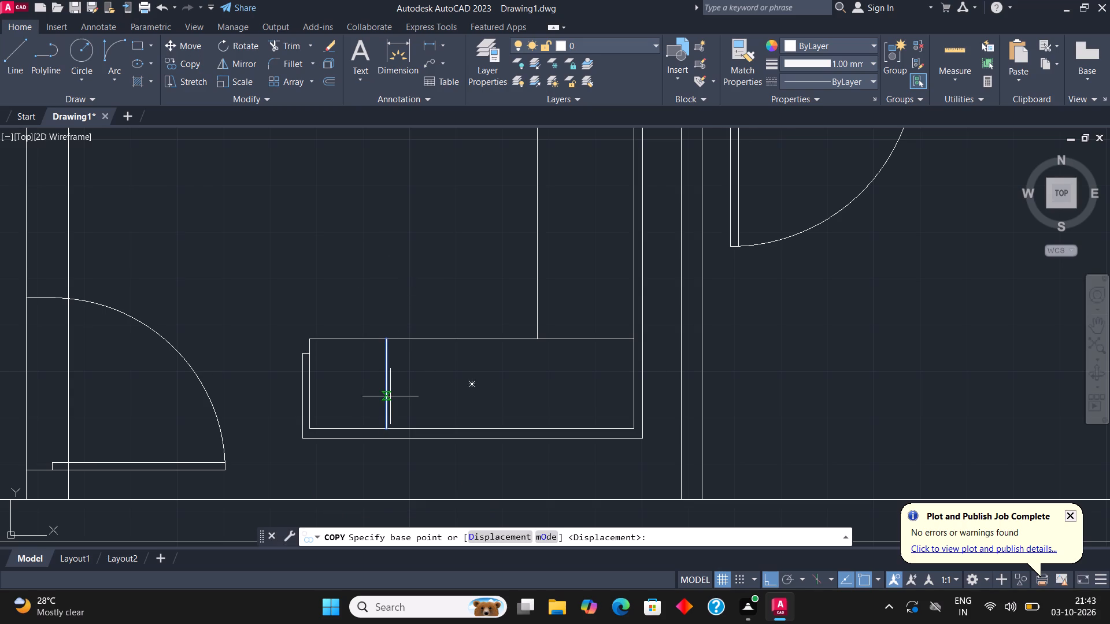
left_click(397, 395)
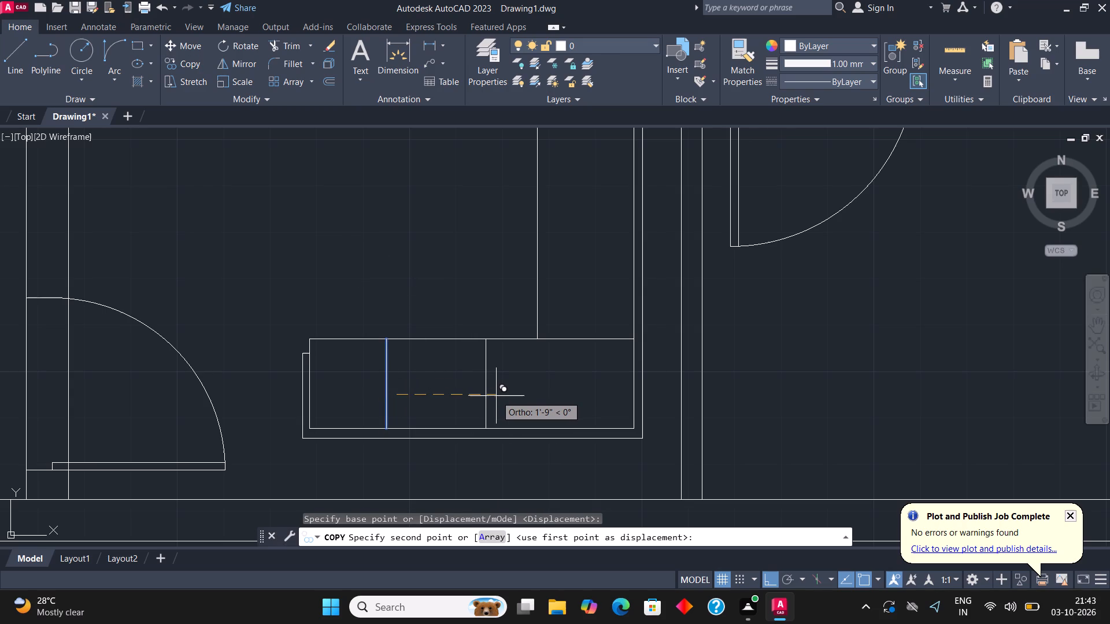
left_click(541, 392)
key("Escape")
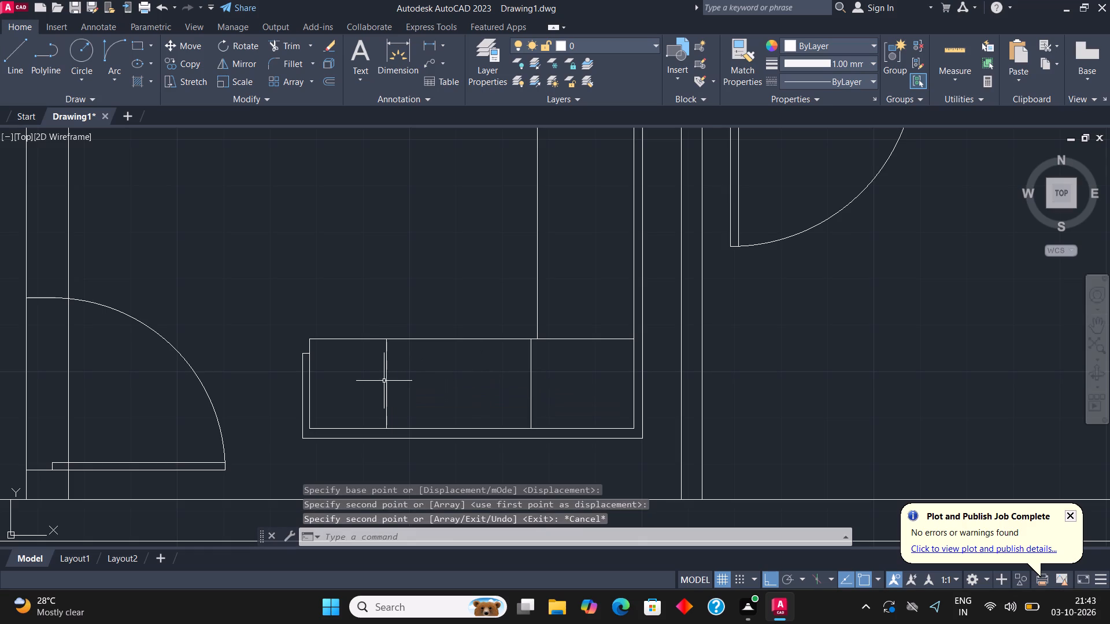
Copy the horizontal seat's left divider line to the right, midway between the two existing dividers.
left_click(384, 381)
double_click(388, 373)
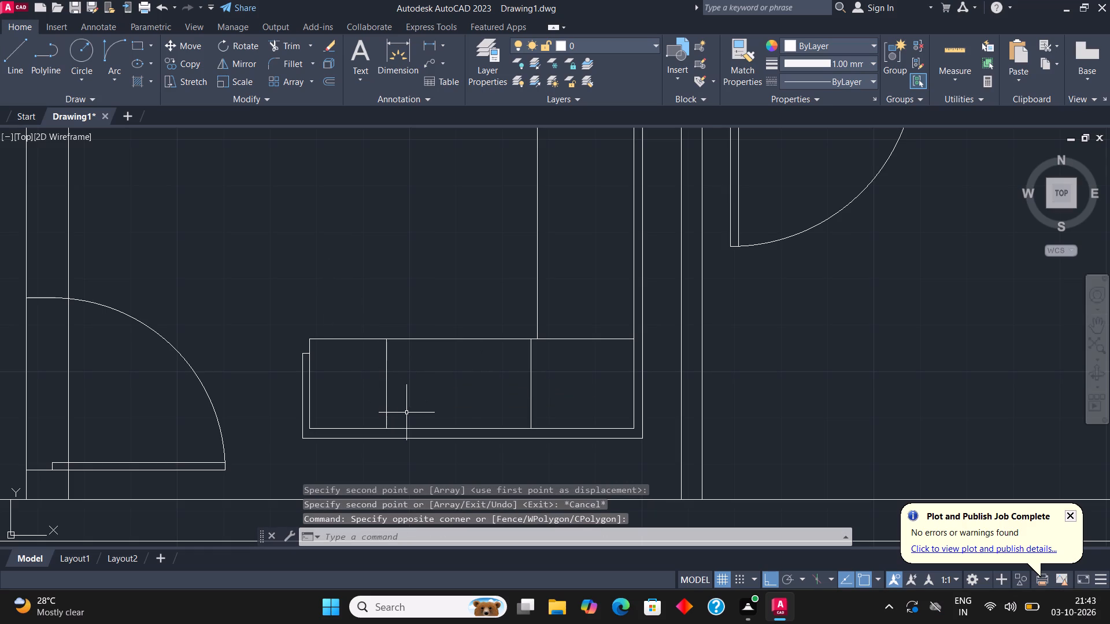
left_click(396, 400)
left_click(372, 373)
left_click(181, 64)
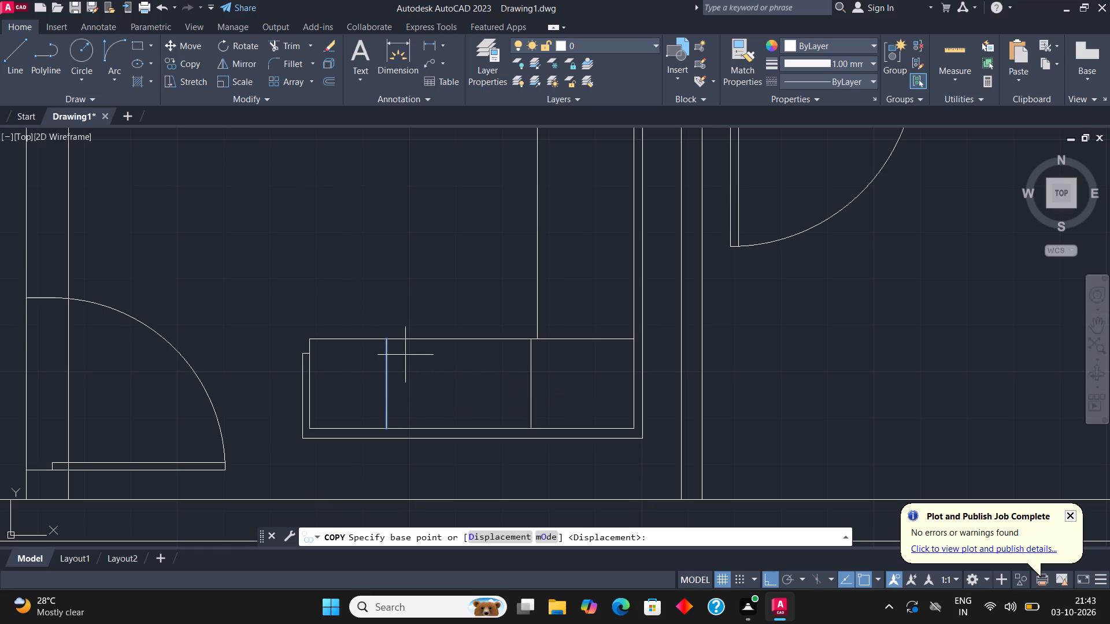
left_click(387, 365)
left_click(459, 380)
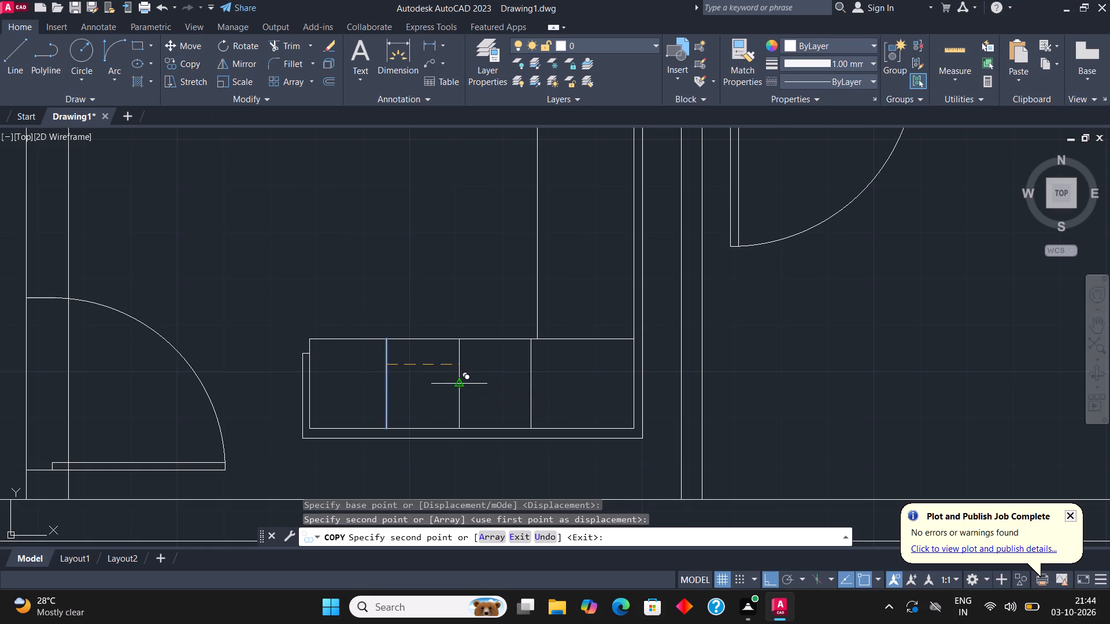
scroll(457, 400, "down", 1)
key("Escape")
Draw a horizontal divider line across the tall sofa seat, between its long edges above the corner seat.
middle_click_drag(580, 274, 494, 315)
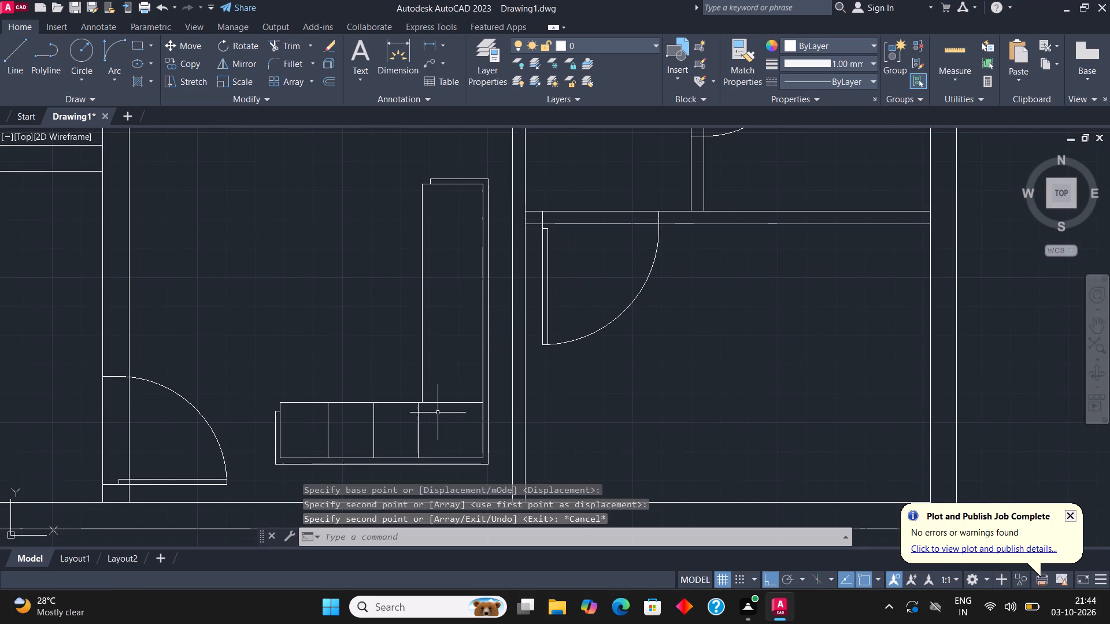
left_click(446, 405)
left_click(446, 392)
key("Escape")
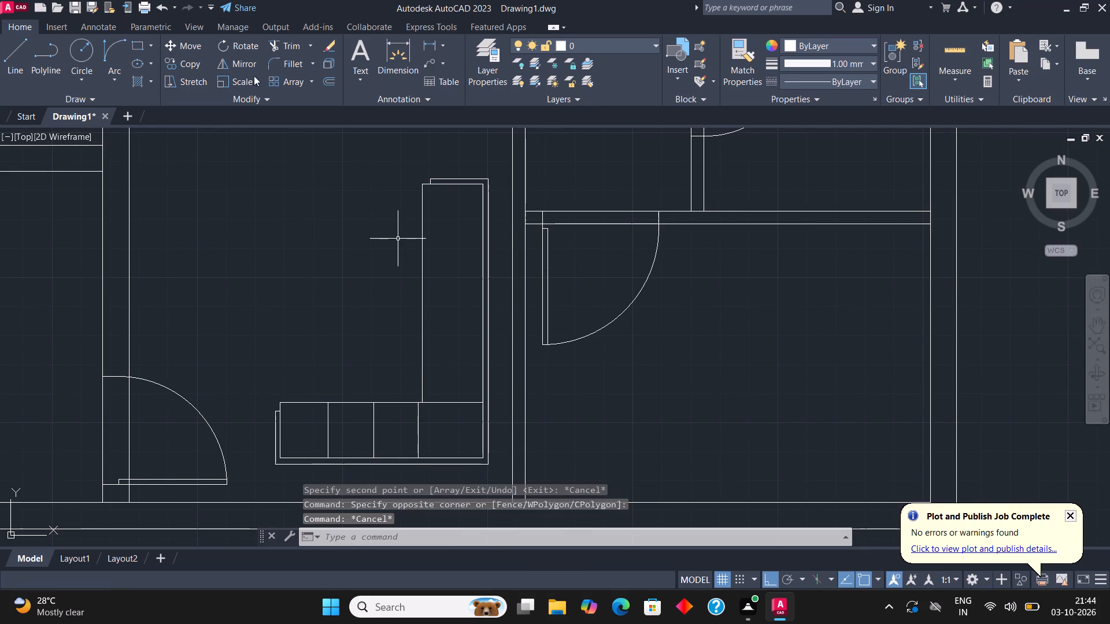
left_click(14, 40)
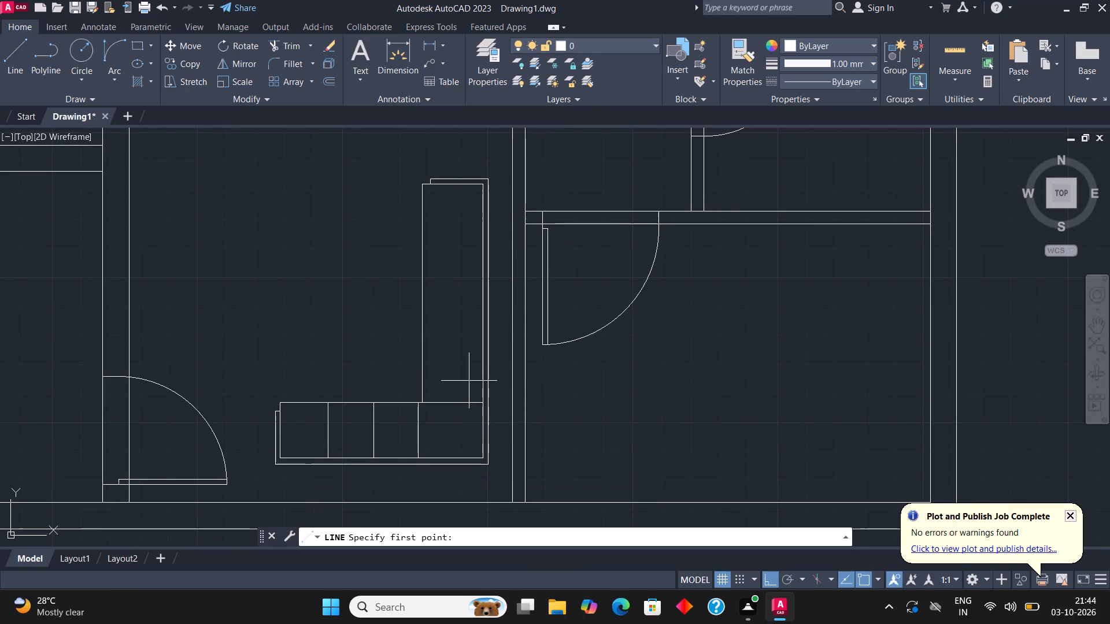
left_click(423, 343)
left_click(483, 340)
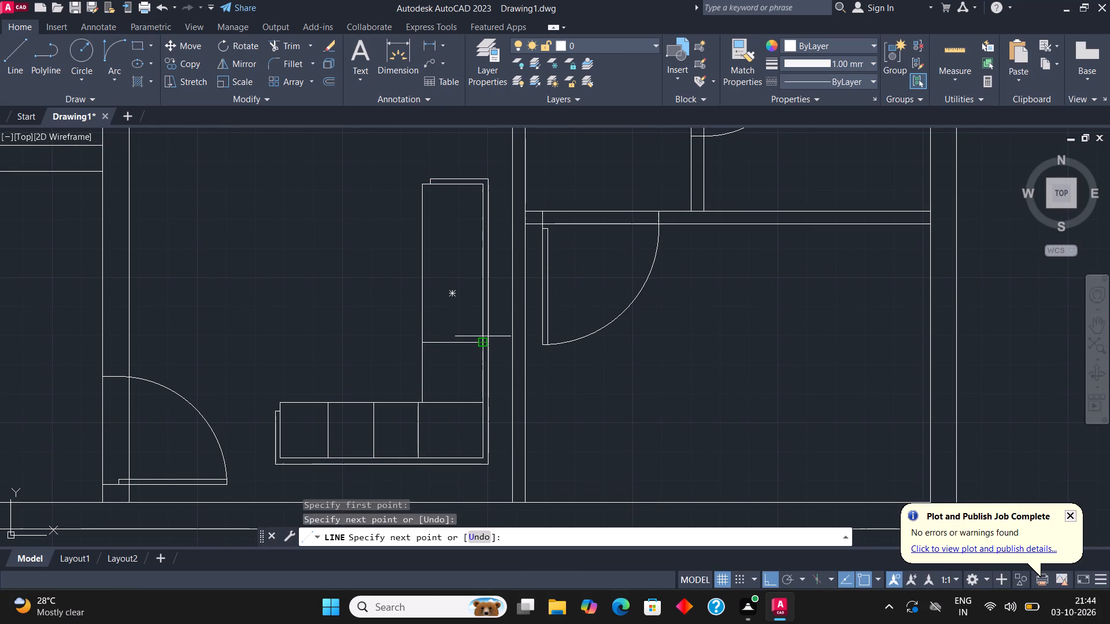
key("Escape")
Copy the tall seat's divider line upward twice to split the tall seat into four cushions.
left_click(456, 341)
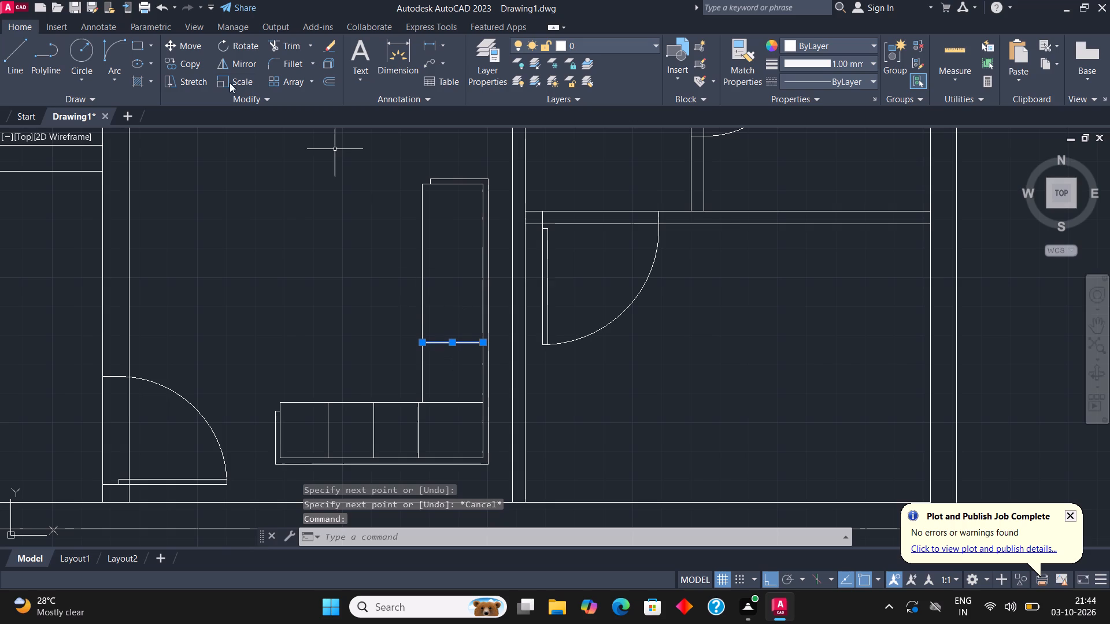
left_click(177, 60)
left_click(438, 346)
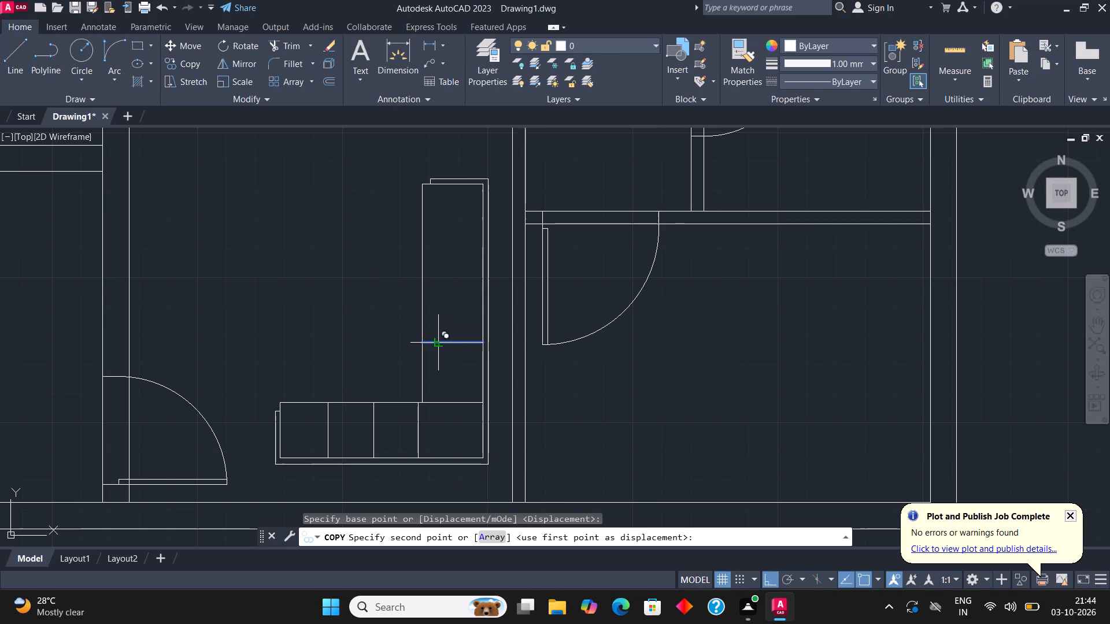
left_click(450, 279)
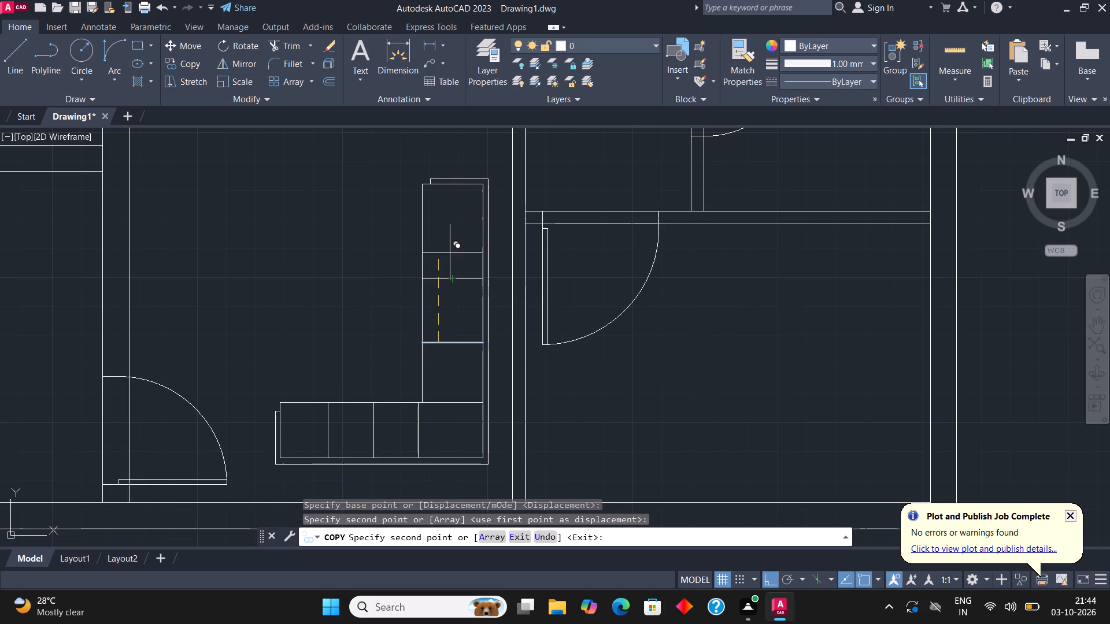
left_click(449, 228)
key("Escape")
Draw a Start, End, Direction arc across the front of the horizontal run's leftmost seat and lower its crown to just above the seat edge.
middle_click_drag(360, 310, 397, 310)
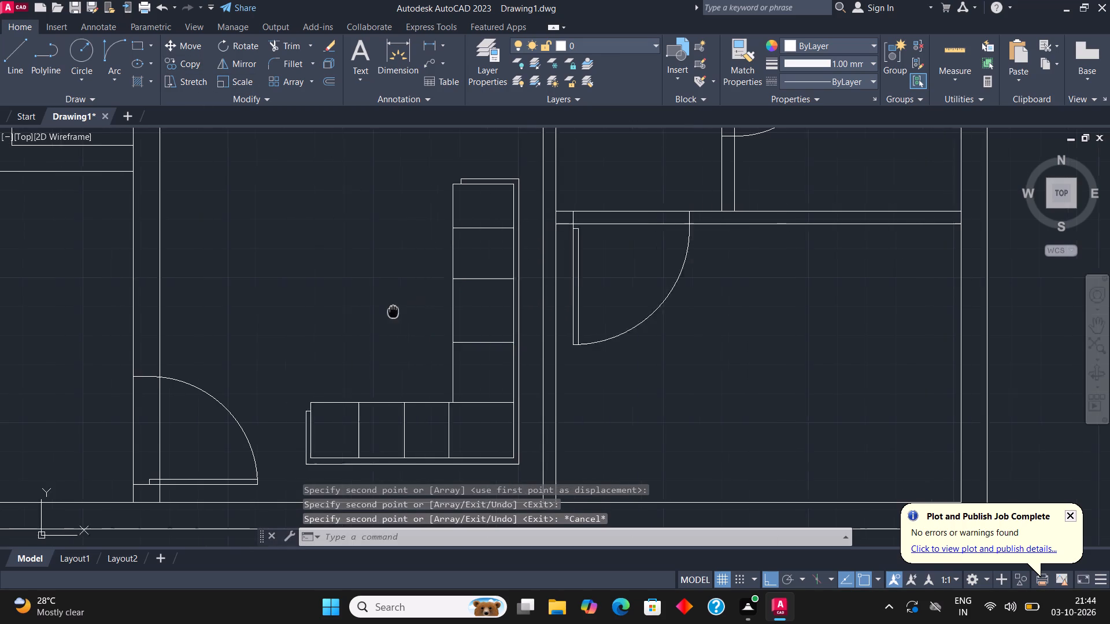
middle_click_drag(397, 310, 420, 310)
scroll(346, 429, "up", 2)
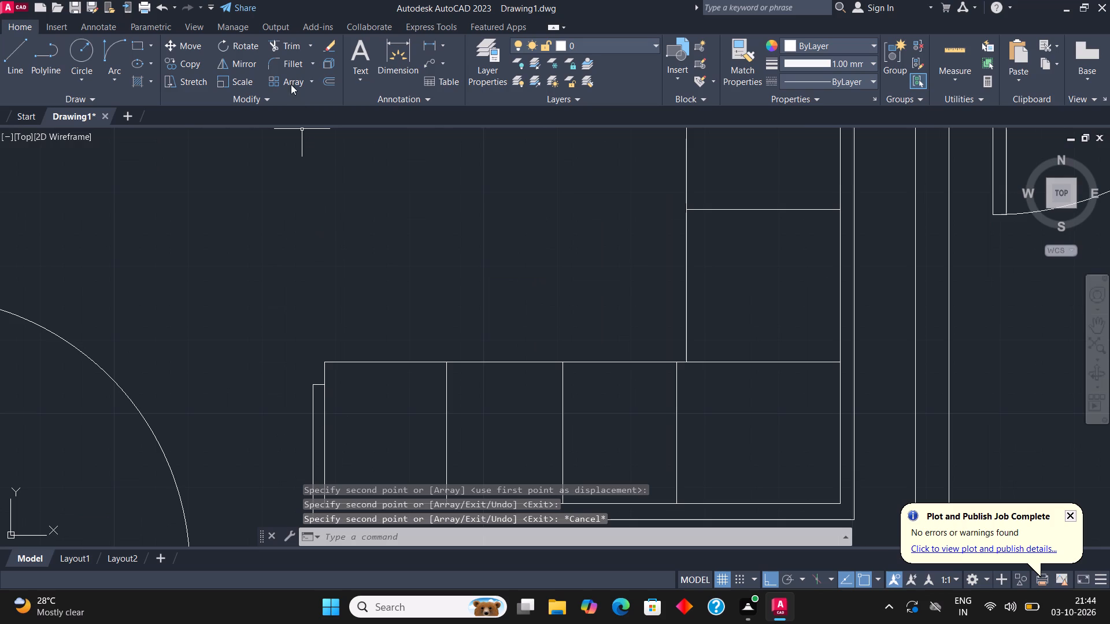
left_click(114, 73)
left_click(182, 254)
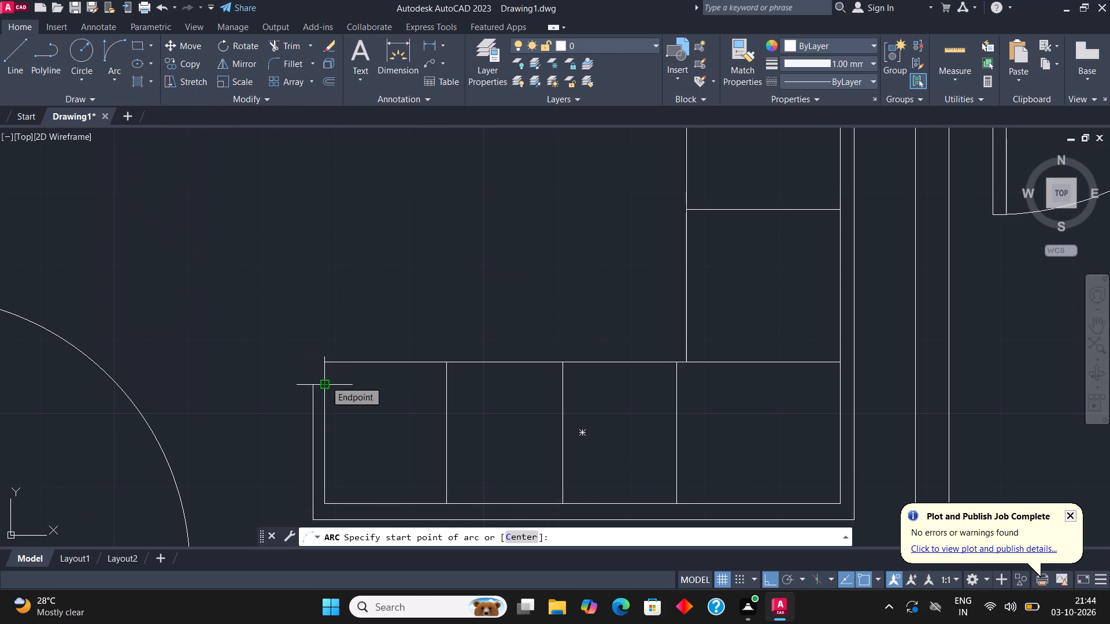
left_click(325, 381)
left_click(447, 387)
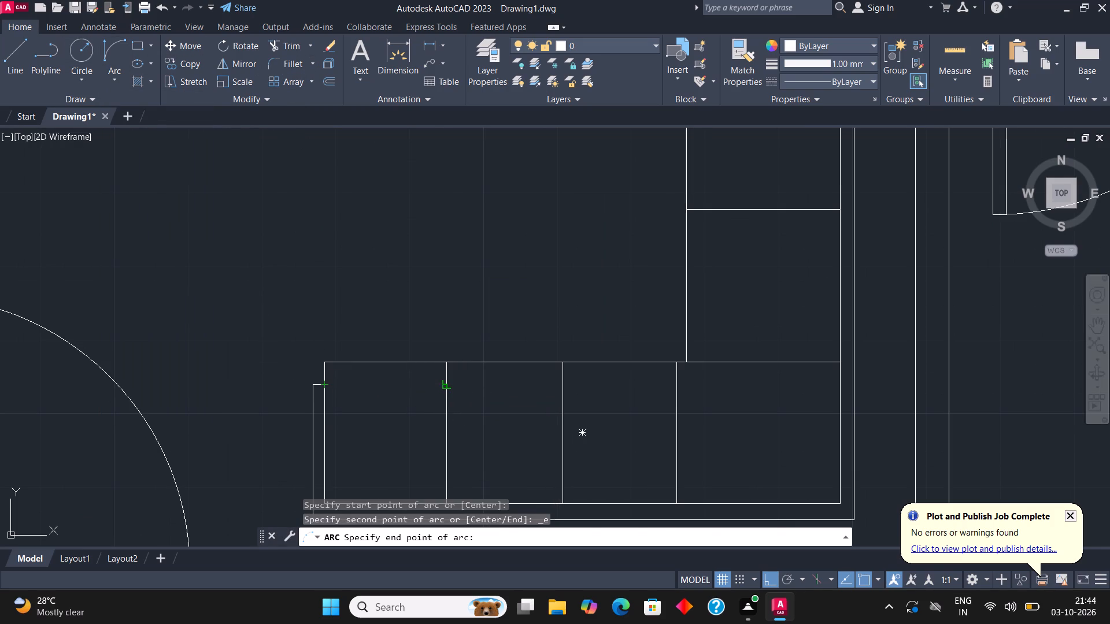
left_click(367, 306)
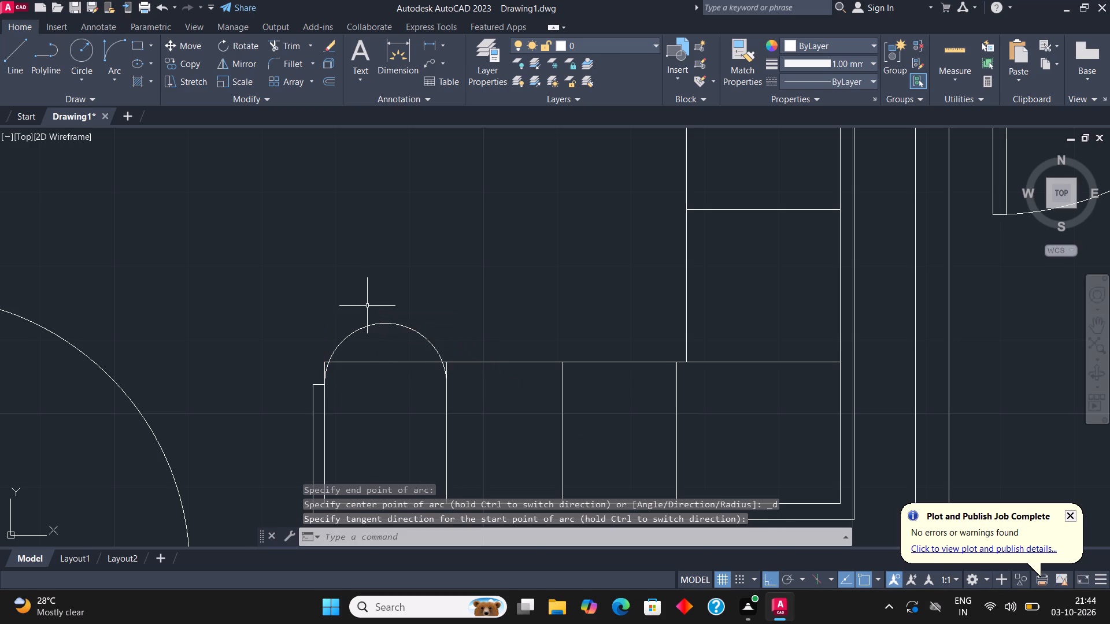
scroll(381, 331, "up", 1)
left_click(374, 313)
left_click(374, 332)
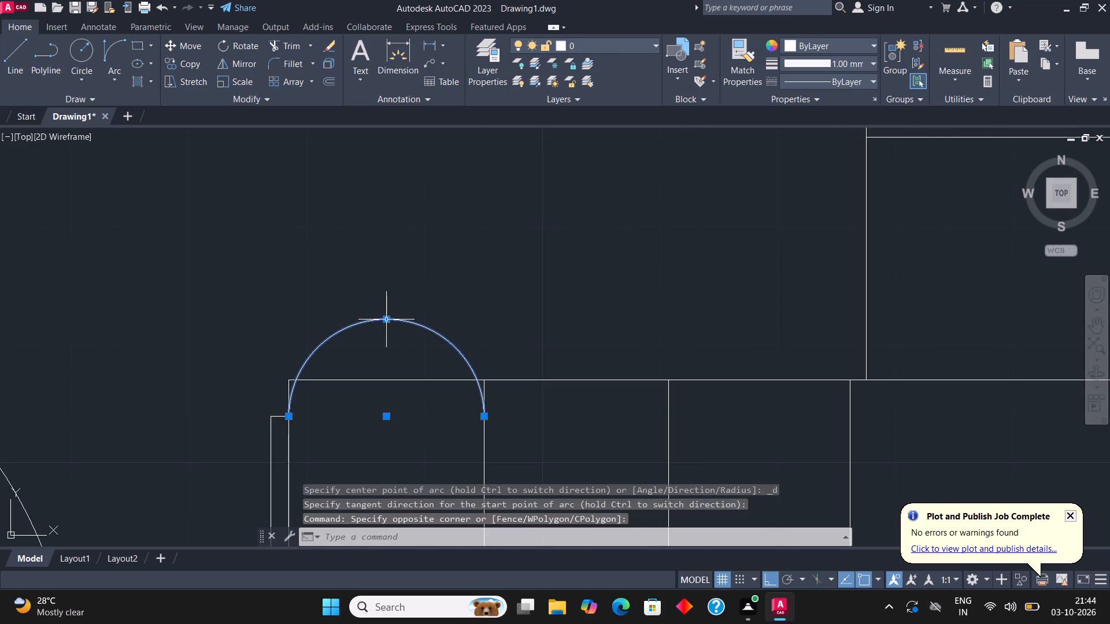
left_click(385, 319)
left_click(384, 364)
key("Escape")
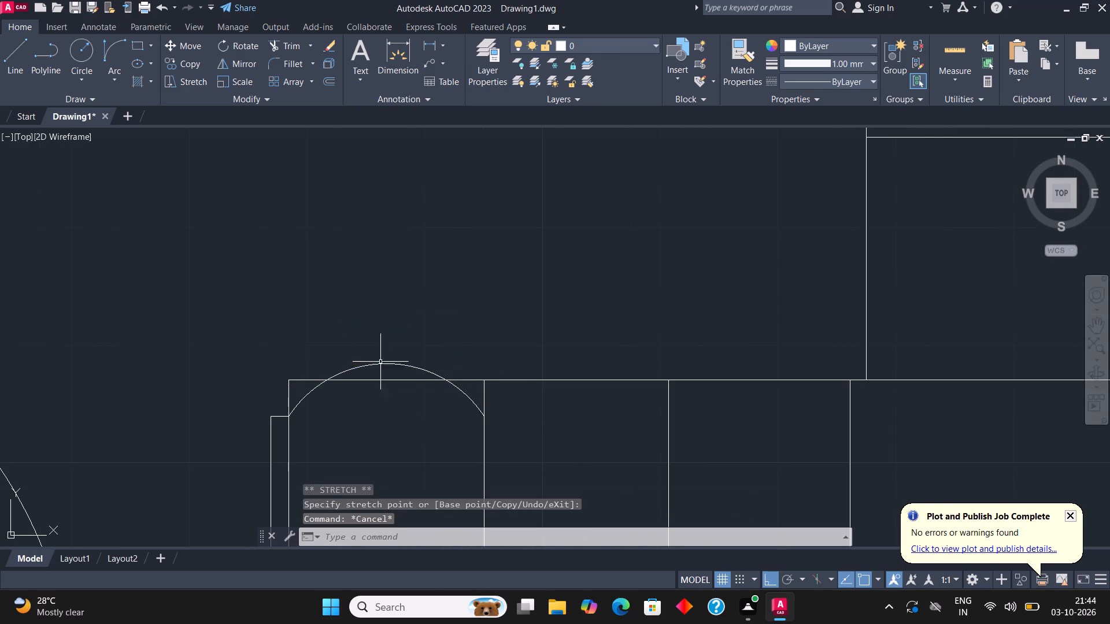
Trim the leftmost seat's straight front edge and upper left corner away around the arc, up to the first divider.
scroll(381, 338, "down", 2)
scroll(473, 354, "up", 2)
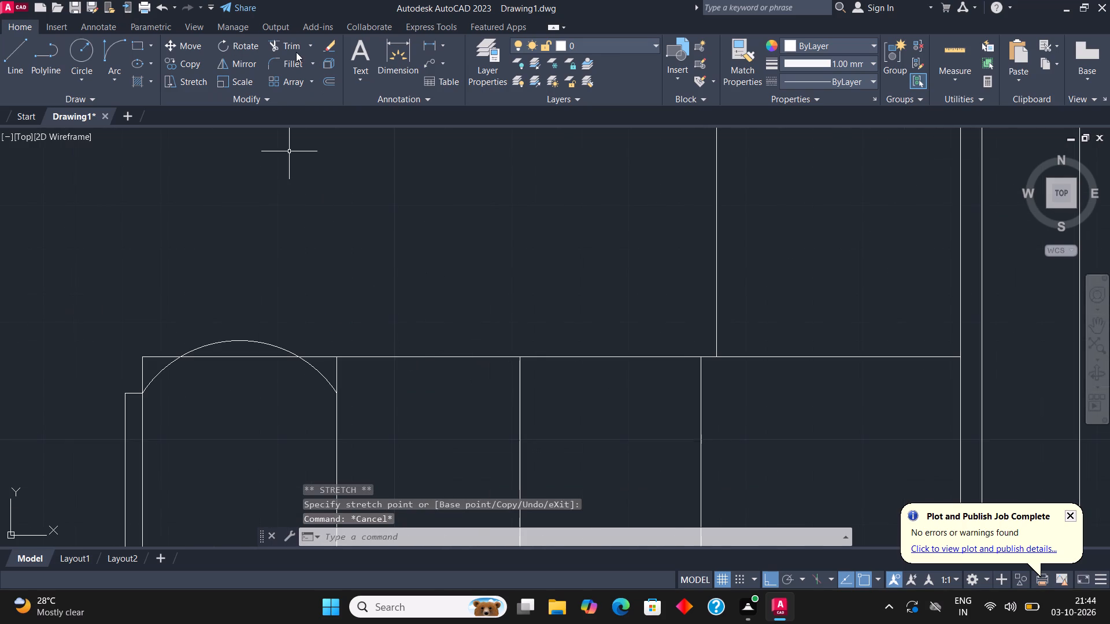
left_click(293, 48)
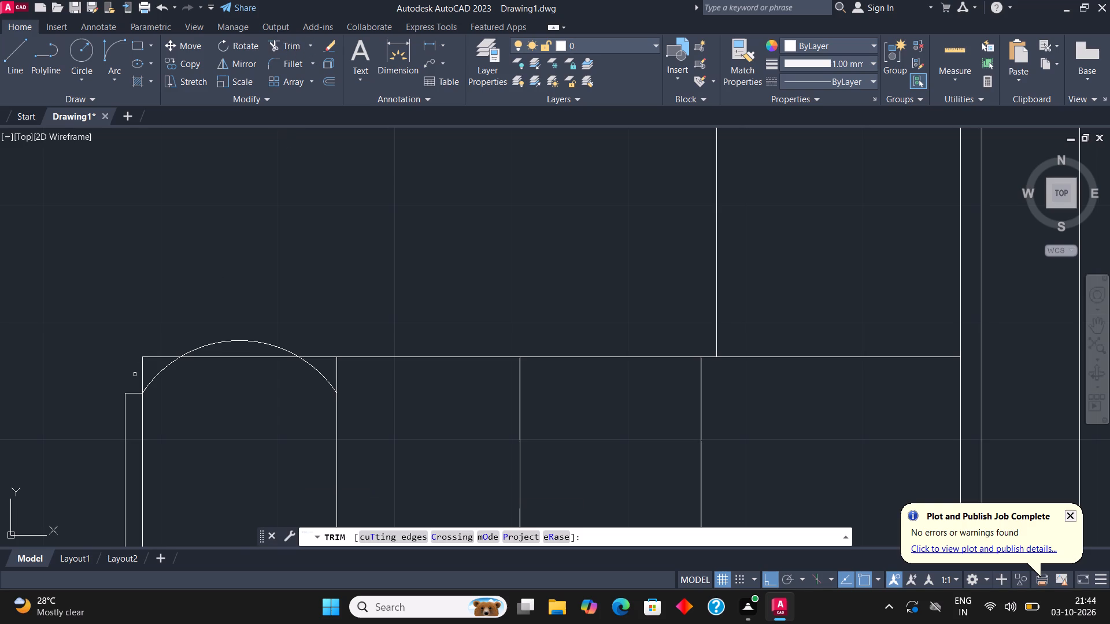
left_click(135, 374)
left_click(189, 307)
left_click(240, 349)
left_click(229, 407)
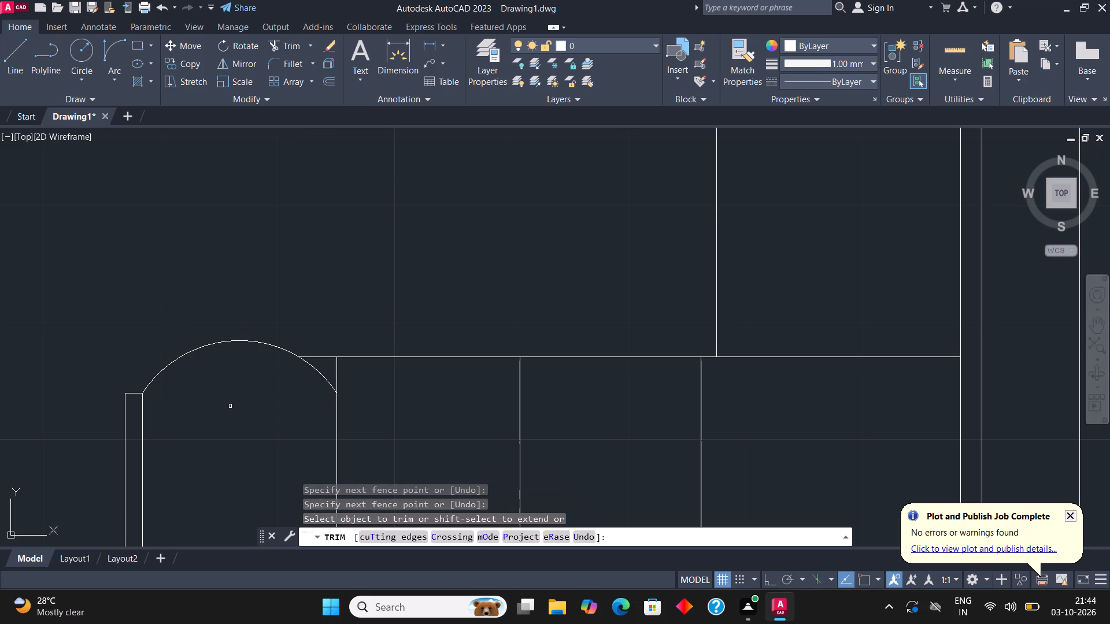
left_click(317, 365)
left_click(316, 319)
scroll(316, 318, "down", 2)
key("Escape")
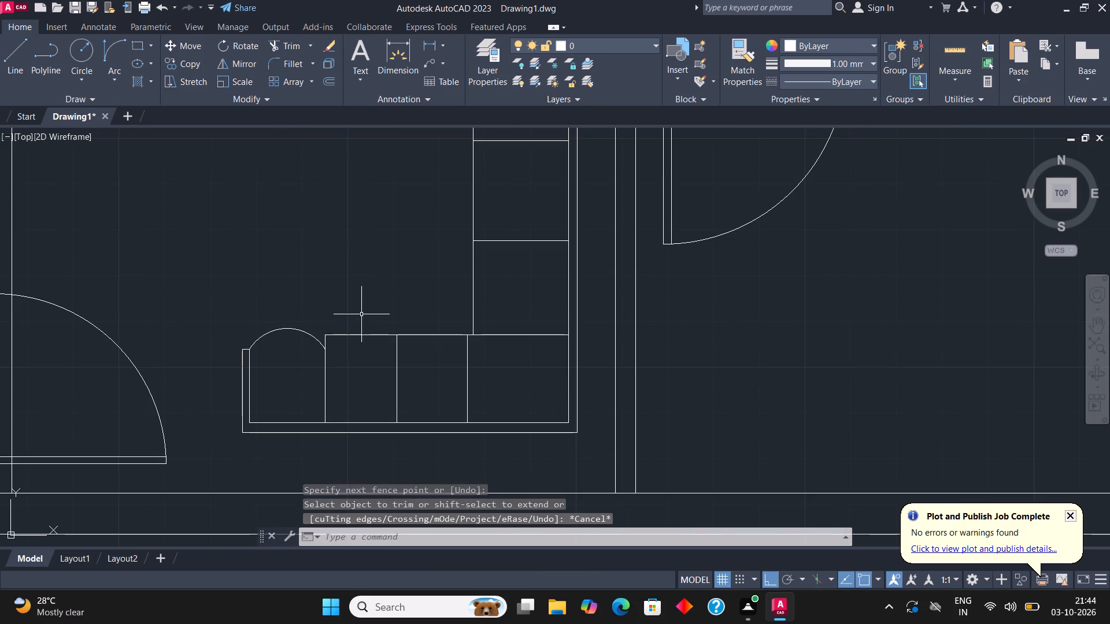
Draw a matching arc across the front of the second seat between its dividers and lower its crown to the first arc's height.
scroll(367, 327, "up", 2)
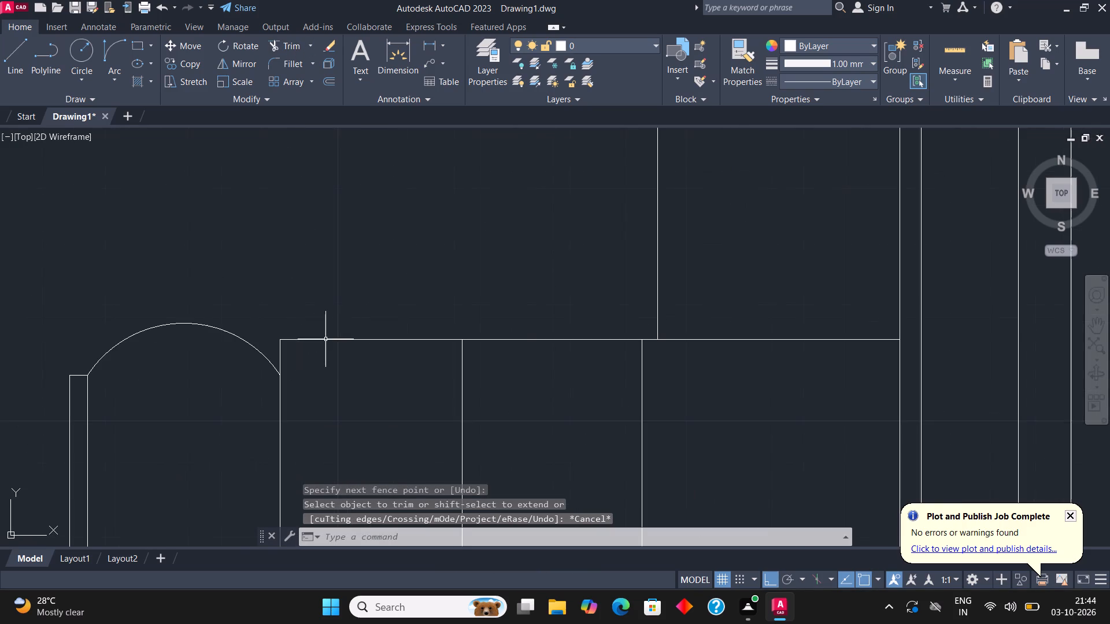
left_click(113, 76)
left_click(184, 254)
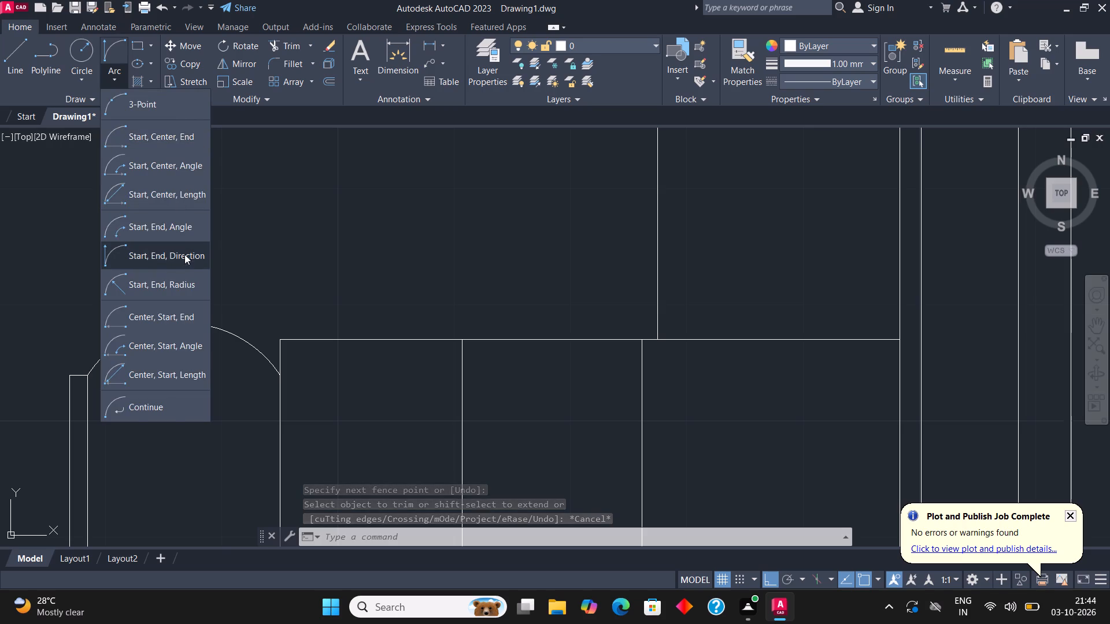
left_click(280, 372)
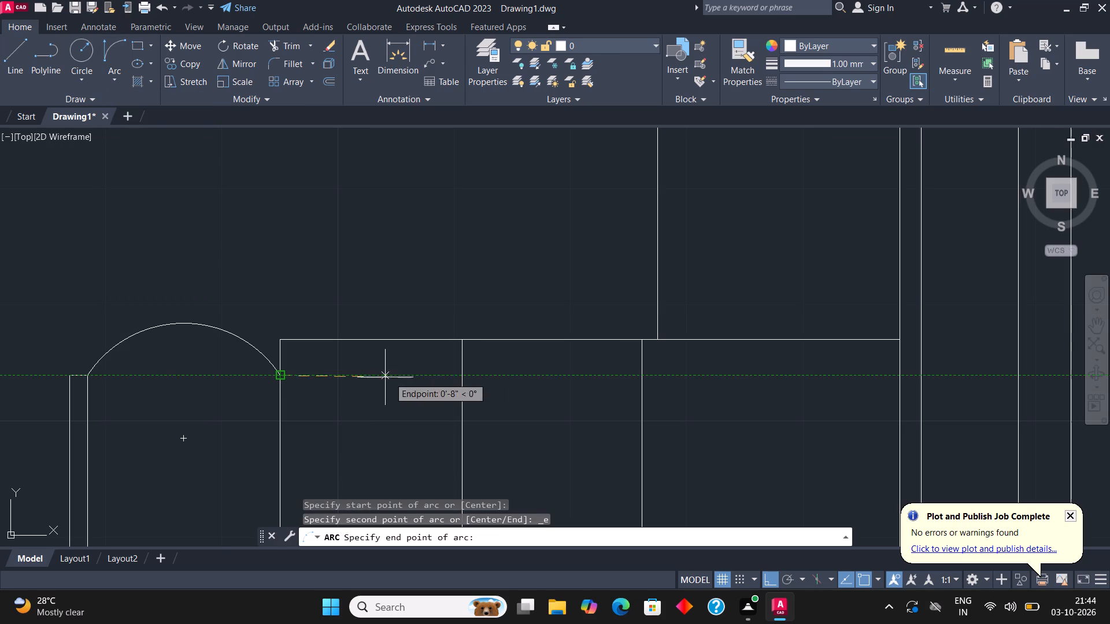
left_click(460, 374)
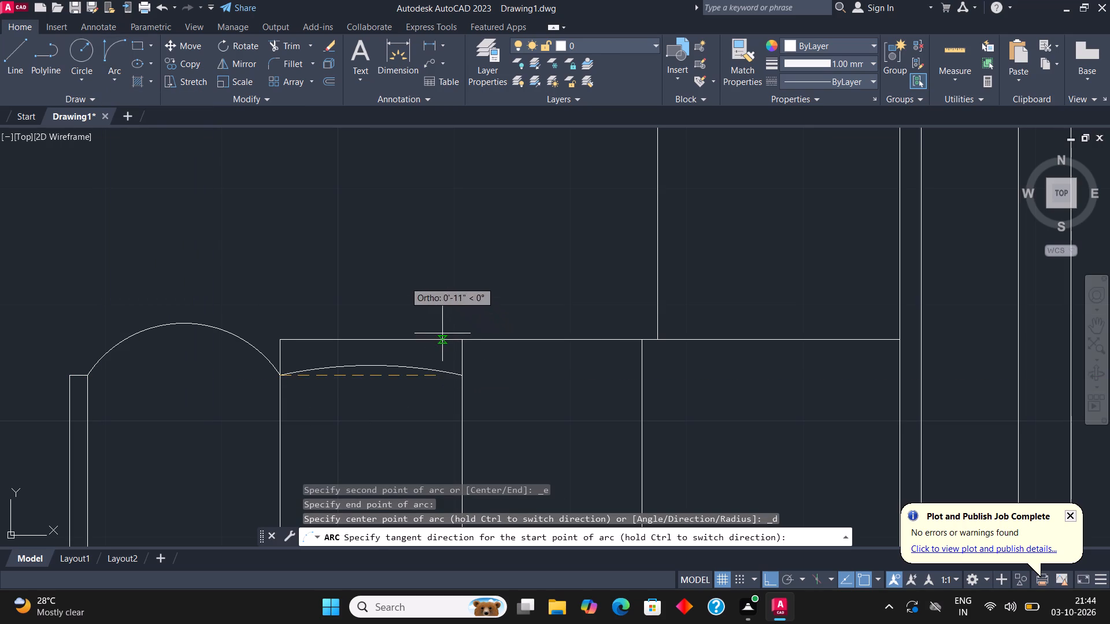
left_click(367, 237)
left_click(367, 284)
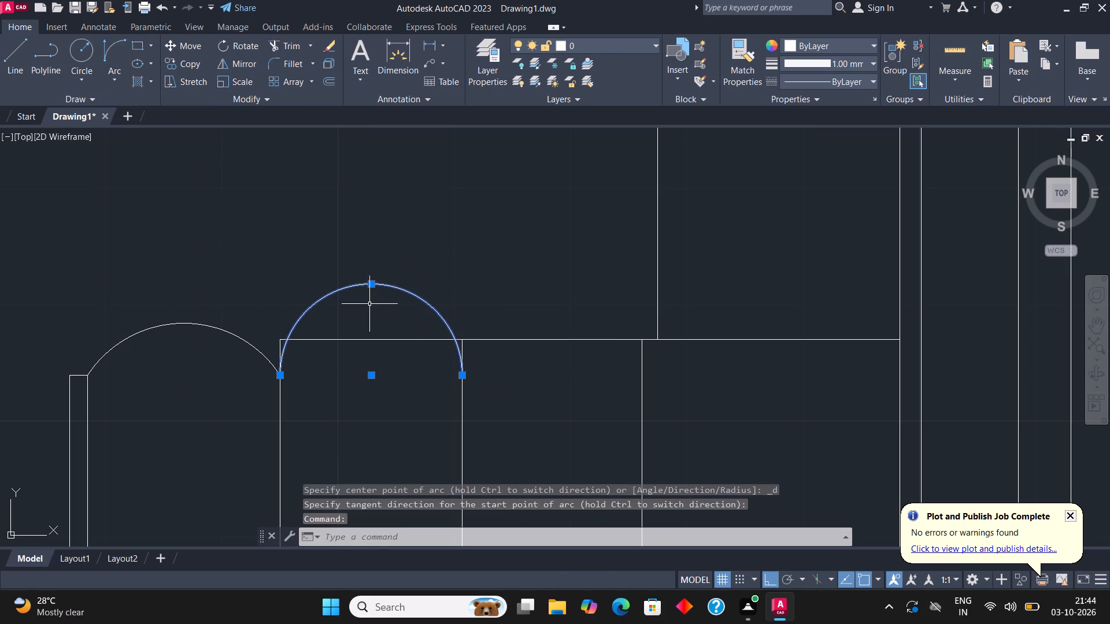
left_click(371, 283)
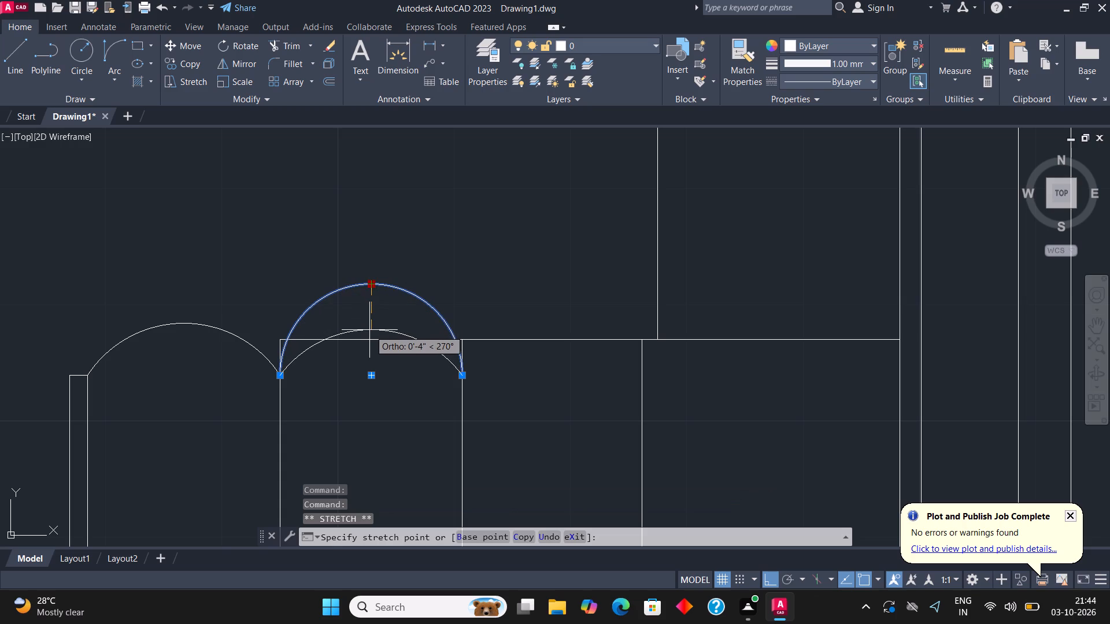
left_click(372, 318)
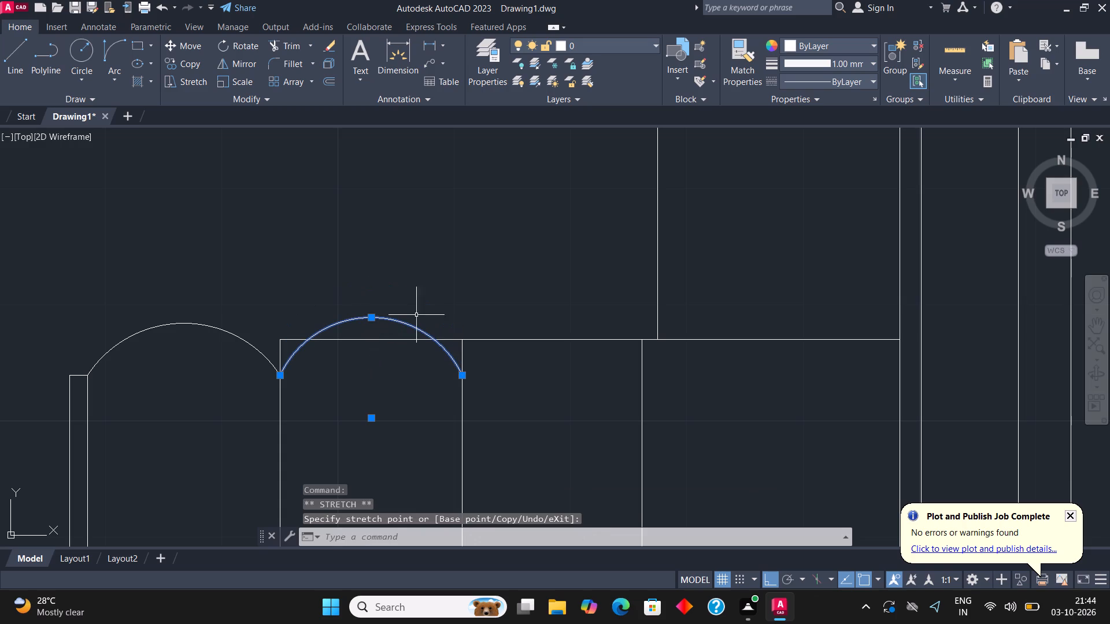
key("Escape")
Draw a matching arc across the front of the third seat and lower its crown about 3" to match the second arc.
middle_click_drag(524, 339, 471, 334)
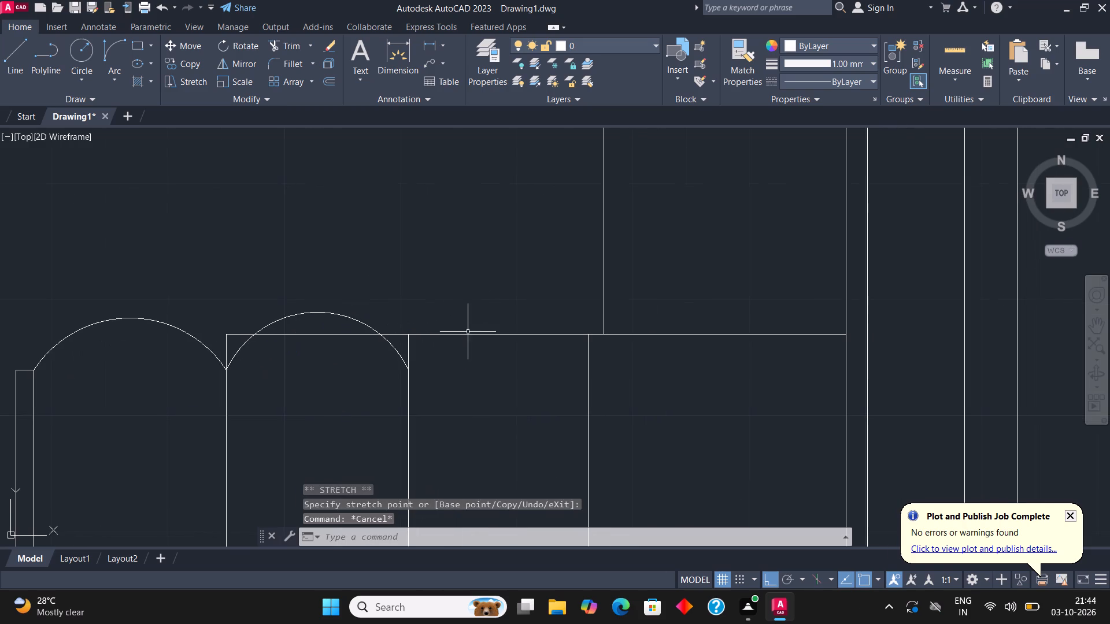
left_click(116, 77)
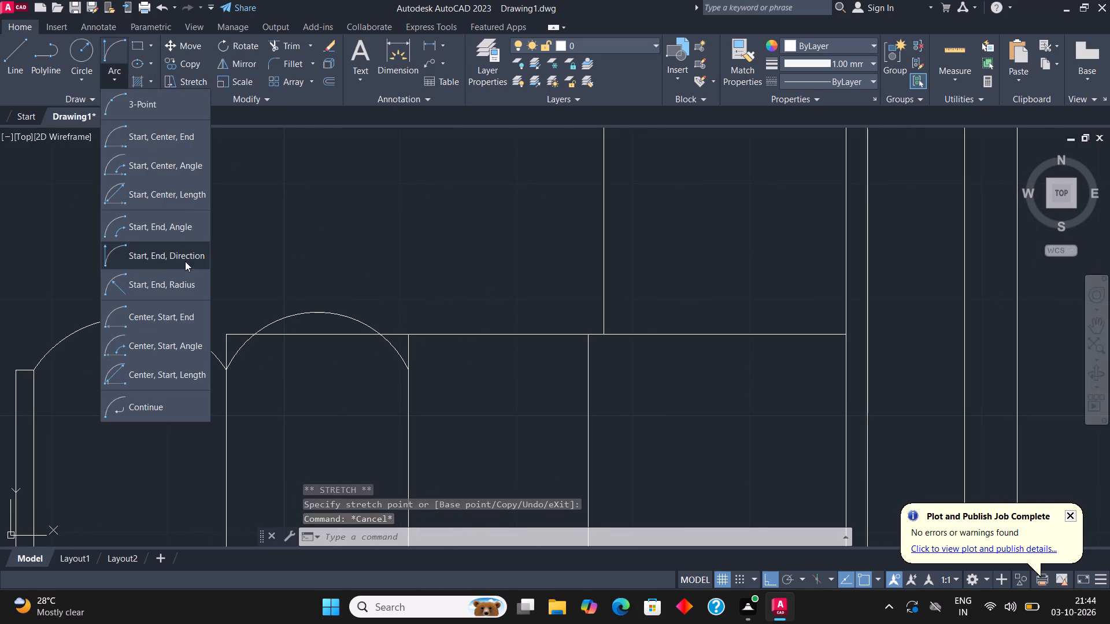
left_click(190, 250)
left_click(404, 370)
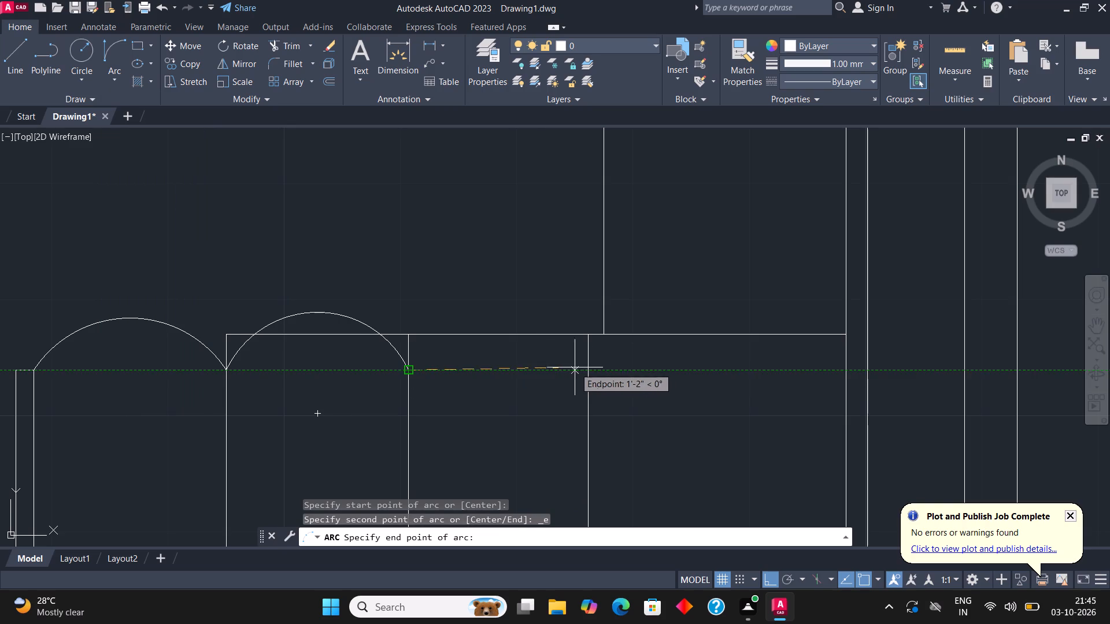
left_click(586, 365)
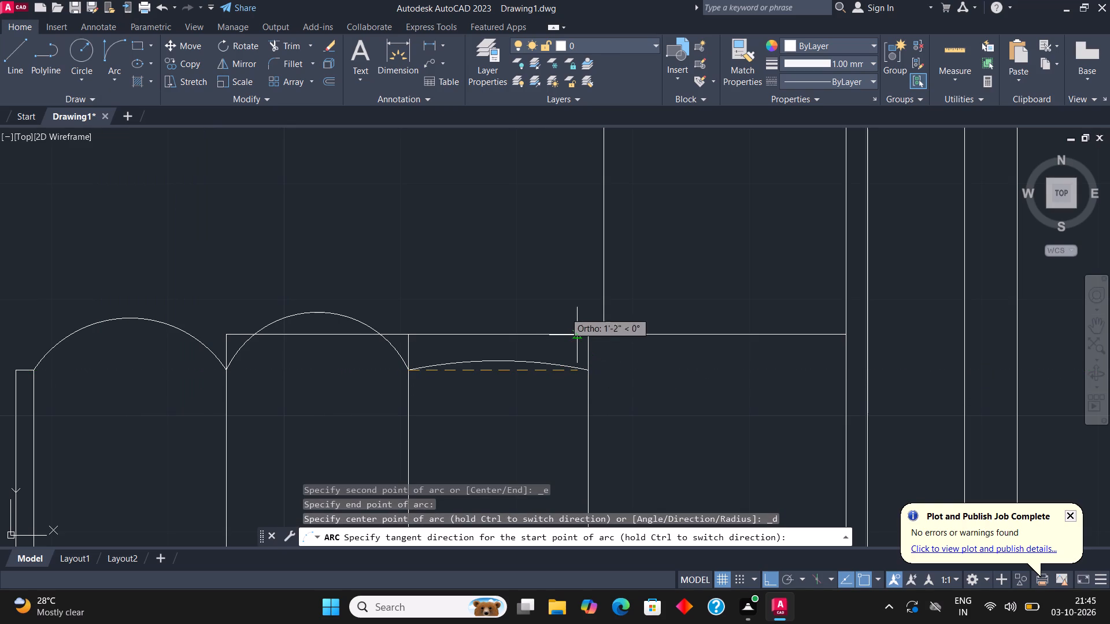
left_click(498, 236)
left_click(497, 279)
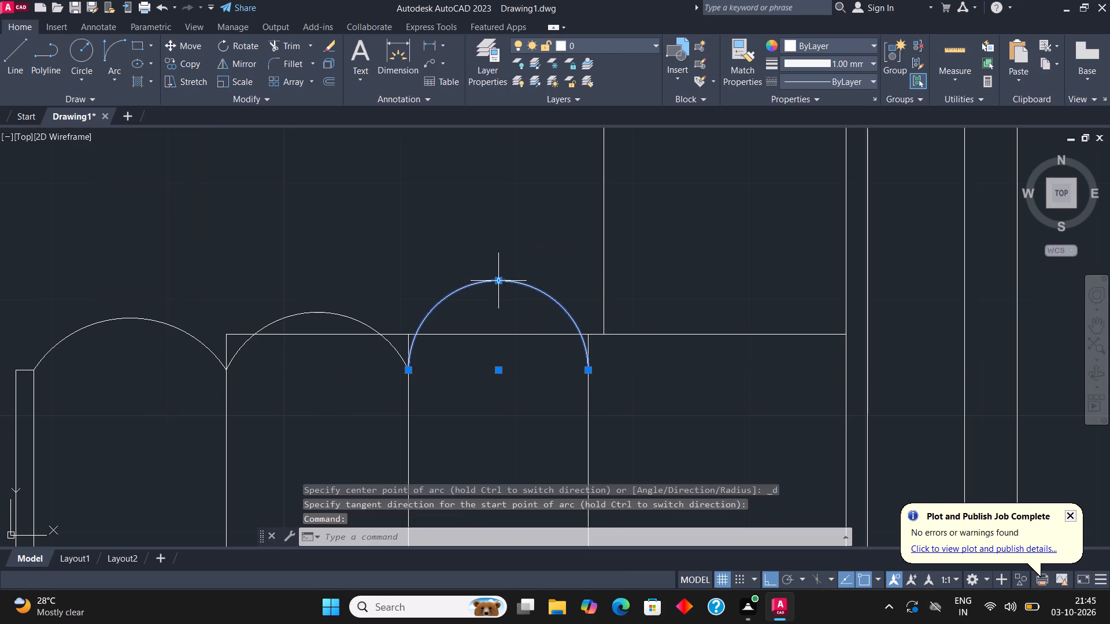
left_click(500, 278)
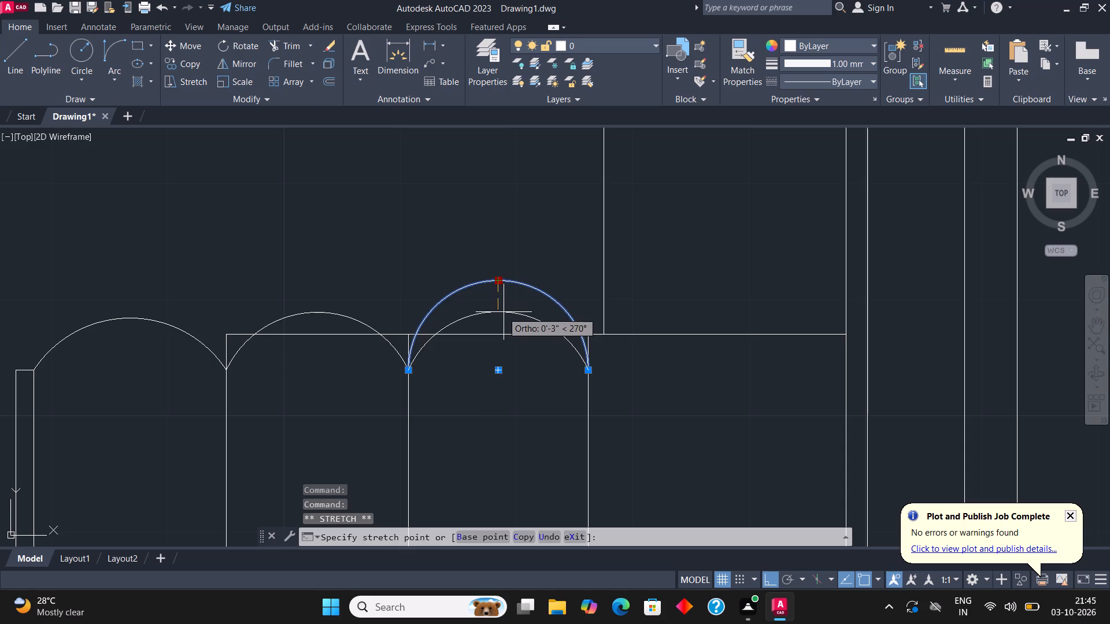
left_click(504, 312)
key("Escape")
Trim the second and third seats' straight front edges away inside their arcs, including the second seat's upper left corner and the divider stub between them.
left_click(280, 45)
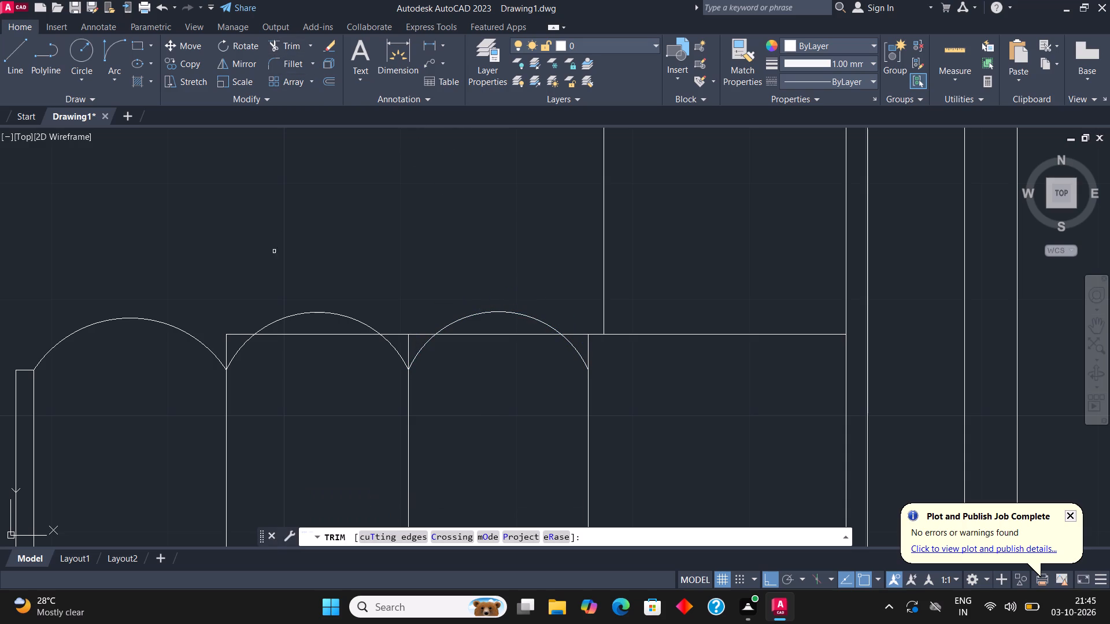
left_click(219, 355)
left_click(258, 295)
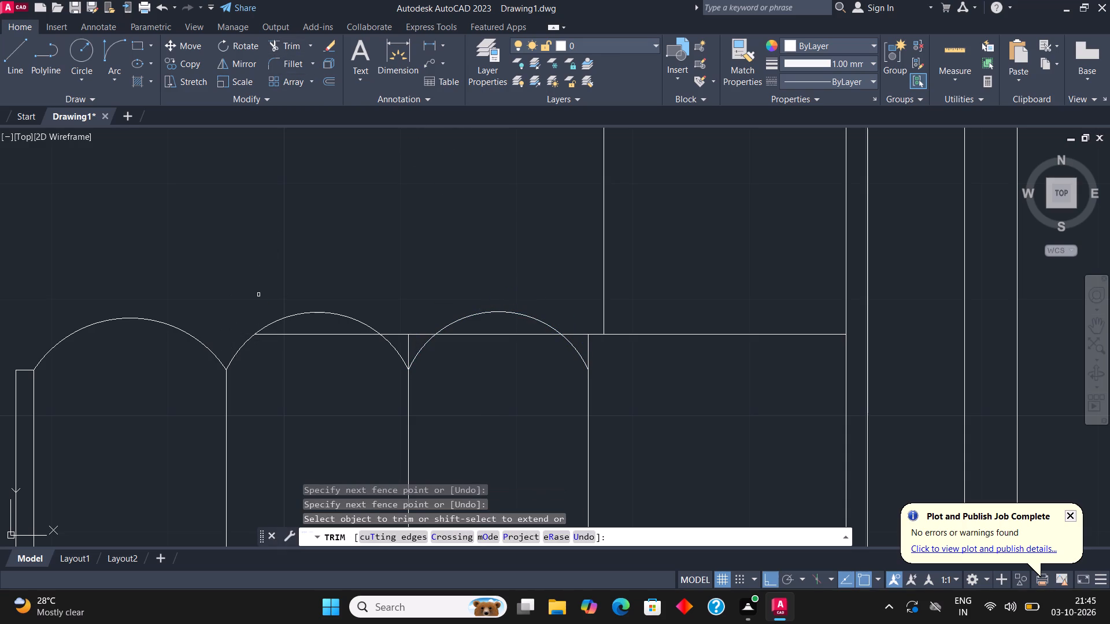
left_click(322, 322)
left_click(320, 385)
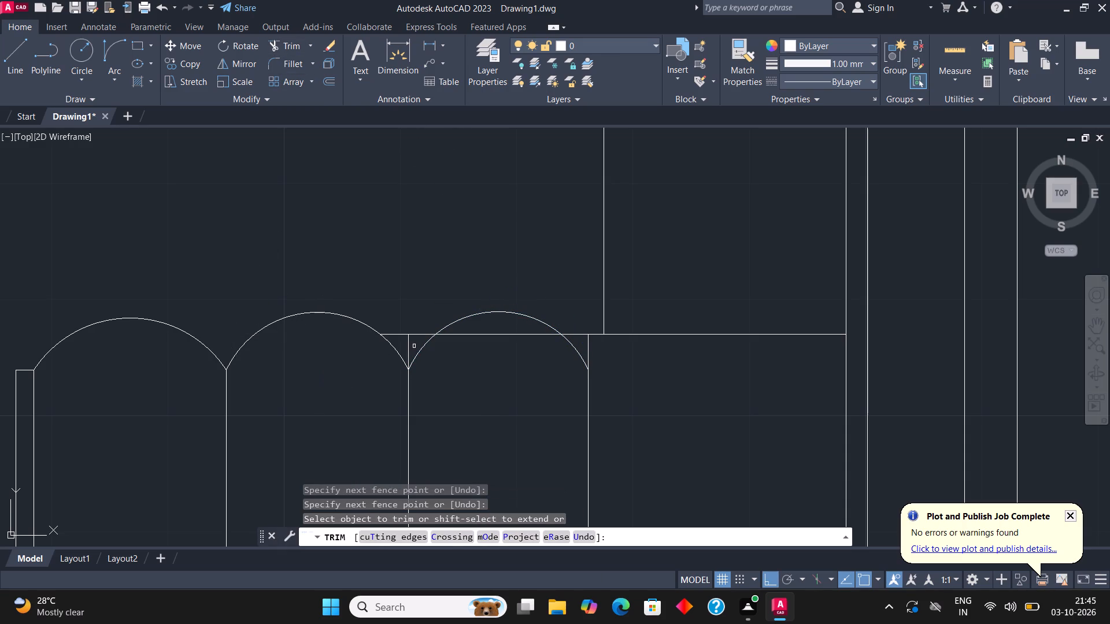
left_click(415, 346)
left_click(396, 311)
left_click(491, 332)
left_click(490, 362)
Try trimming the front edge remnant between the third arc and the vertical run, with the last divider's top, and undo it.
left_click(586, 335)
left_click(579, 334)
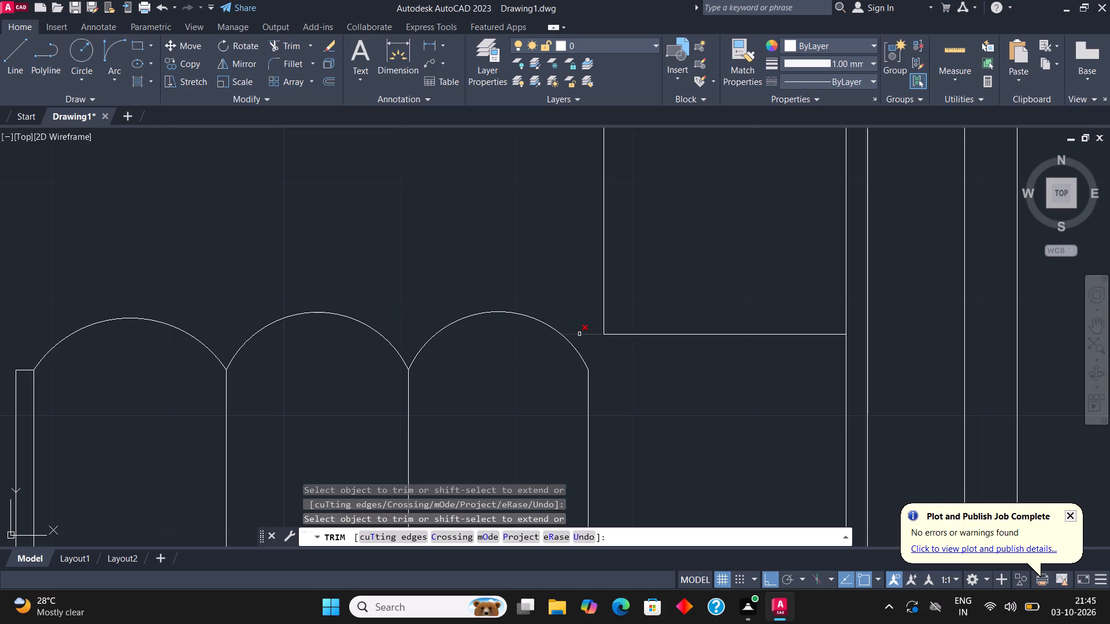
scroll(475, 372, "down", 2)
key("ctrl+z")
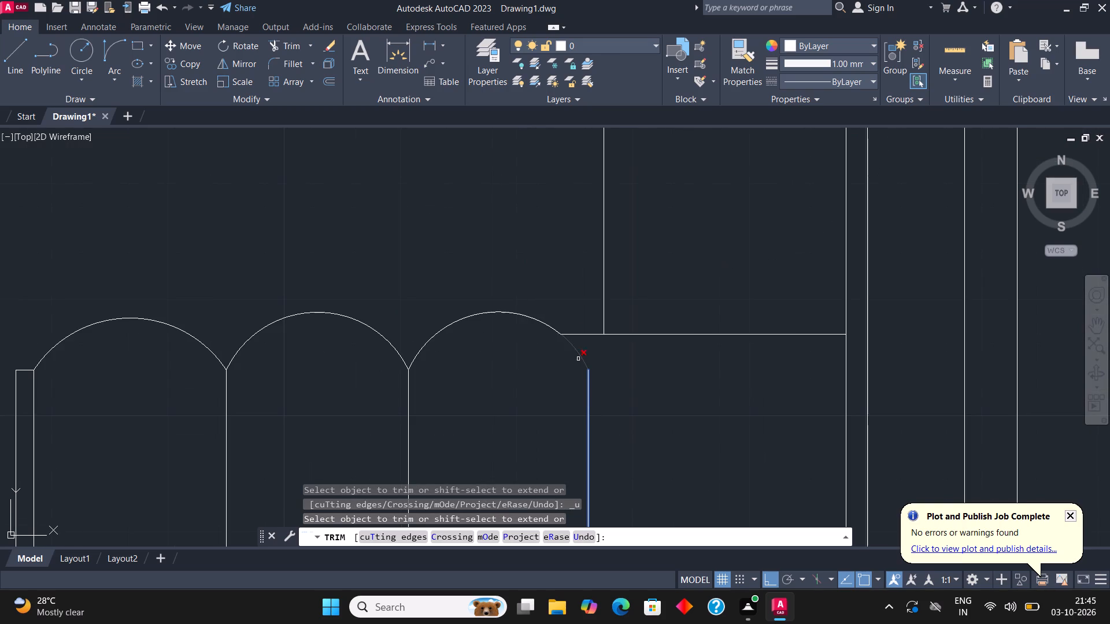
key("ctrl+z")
Trim only the short piece of front edge between the third arc and the last divider.
left_click(578, 335)
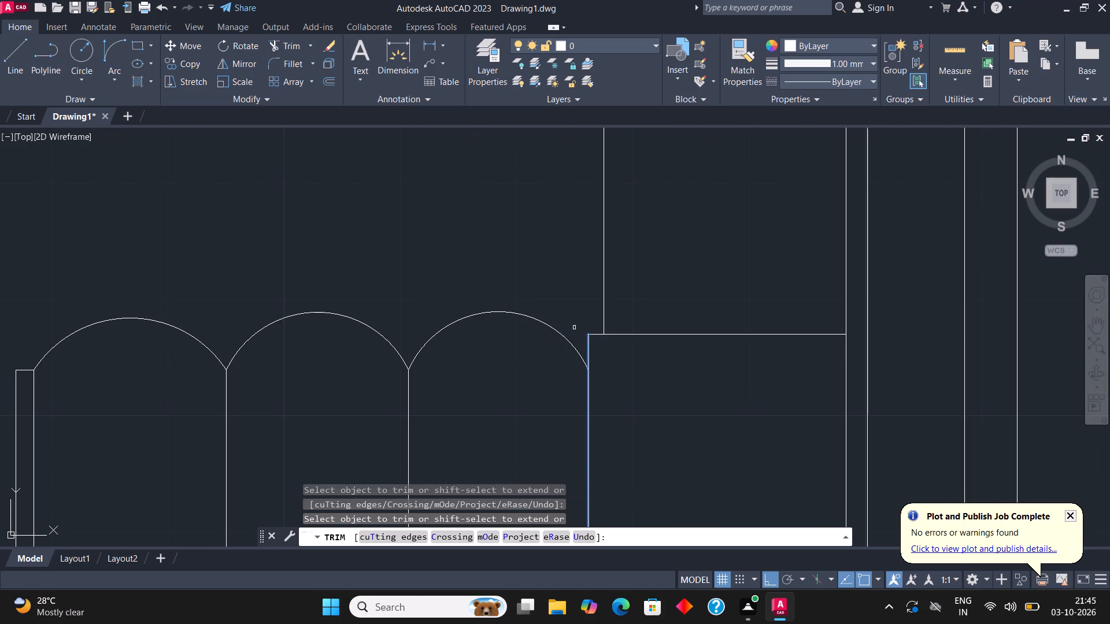
scroll(419, 306, "down", 3)
middle_click_drag(501, 346, 501, 346)
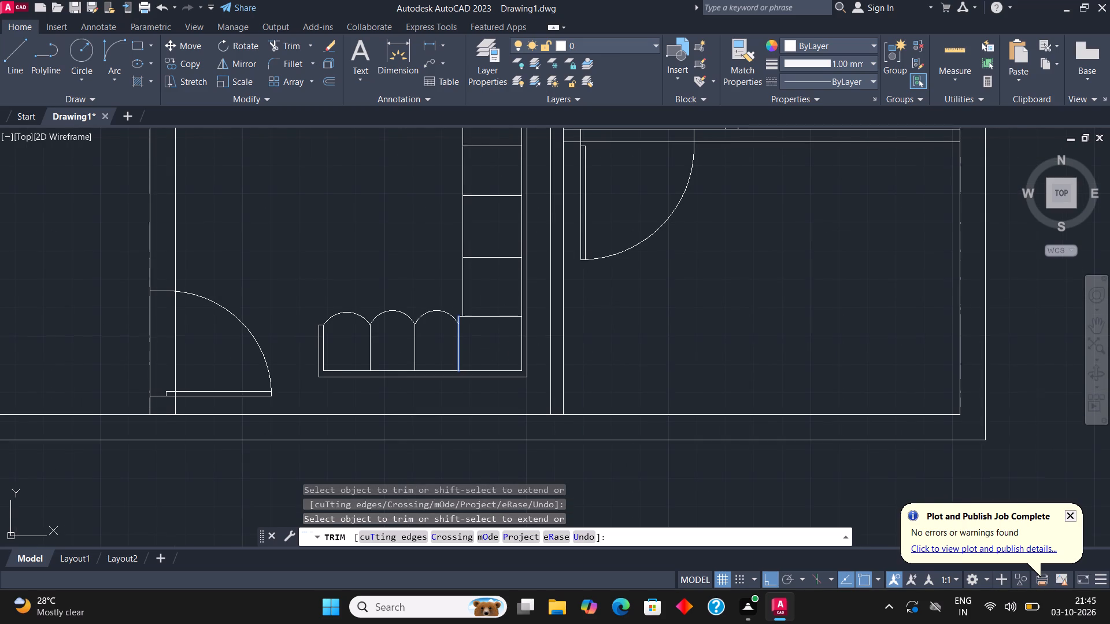
middle_click_drag(501, 346, 491, 410)
key("Escape")
key("Escape")
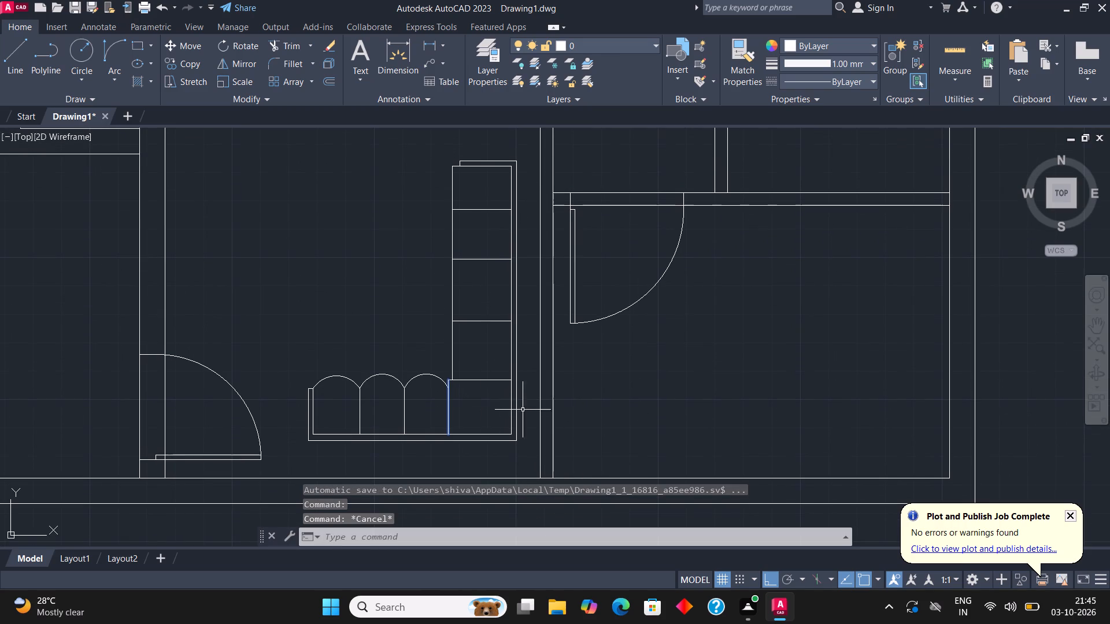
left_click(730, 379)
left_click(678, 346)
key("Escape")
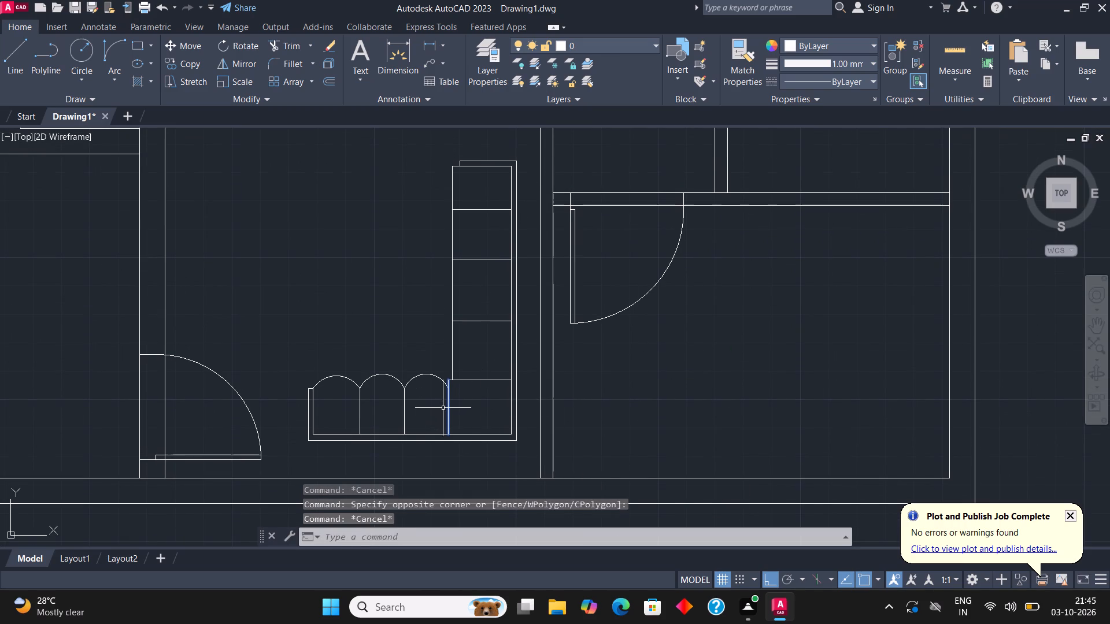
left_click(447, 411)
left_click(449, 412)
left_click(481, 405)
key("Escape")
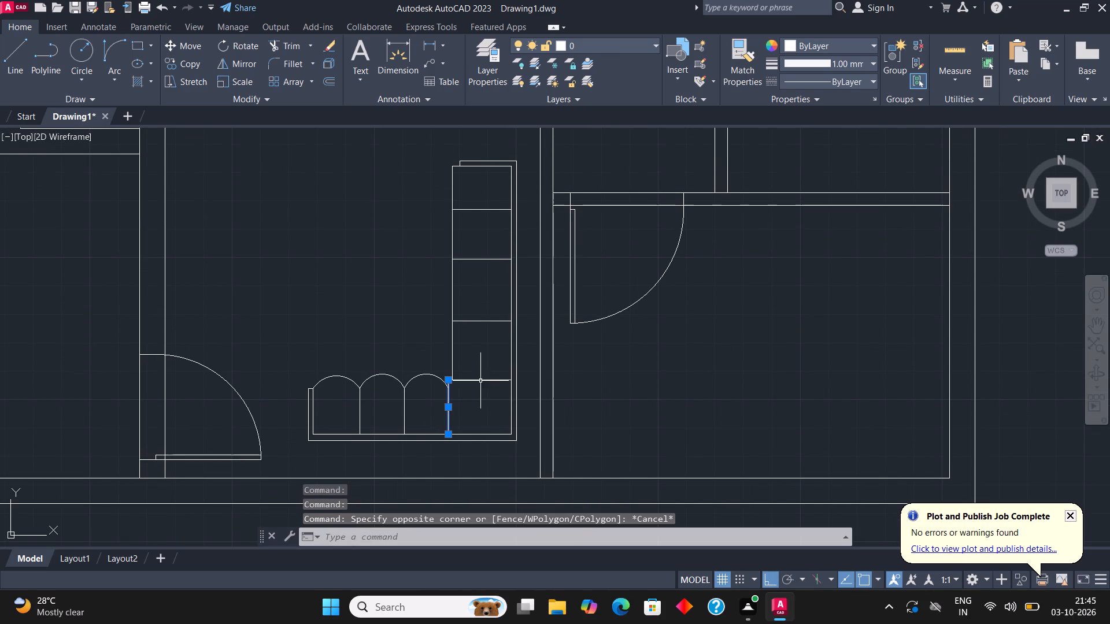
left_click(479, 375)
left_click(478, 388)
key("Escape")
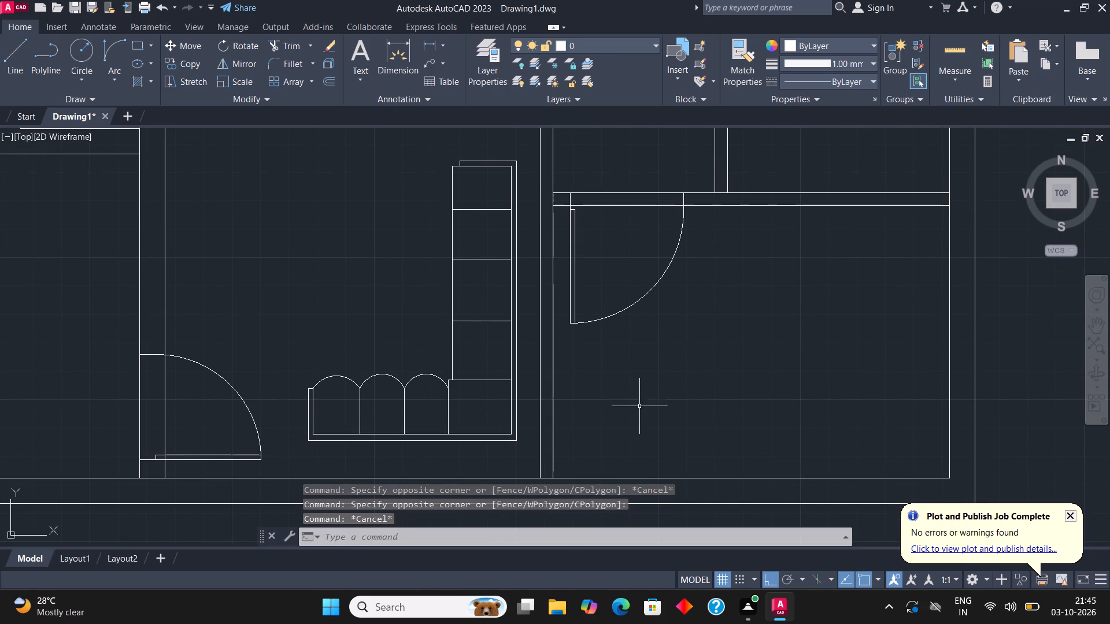
Draw a Start, End, Direction arc spanning about 1'-8" across the front of the vertical run's lowest seat, bulging into the room.
middle_click_drag(536, 362, 525, 396)
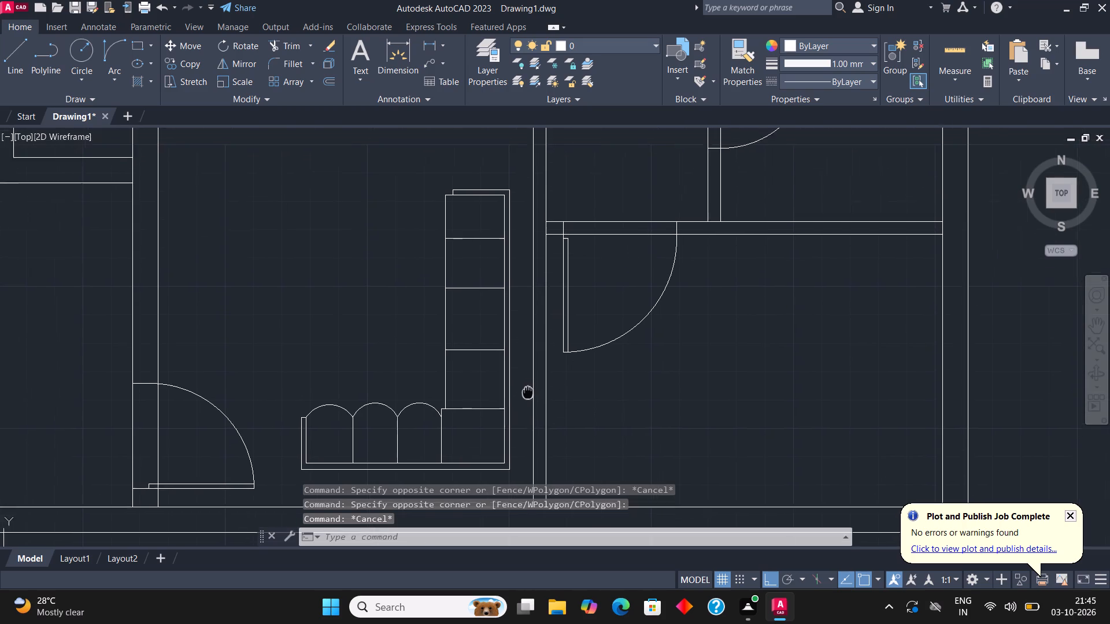
middle_click_drag(525, 396, 518, 406)
scroll(426, 426, "up", 2)
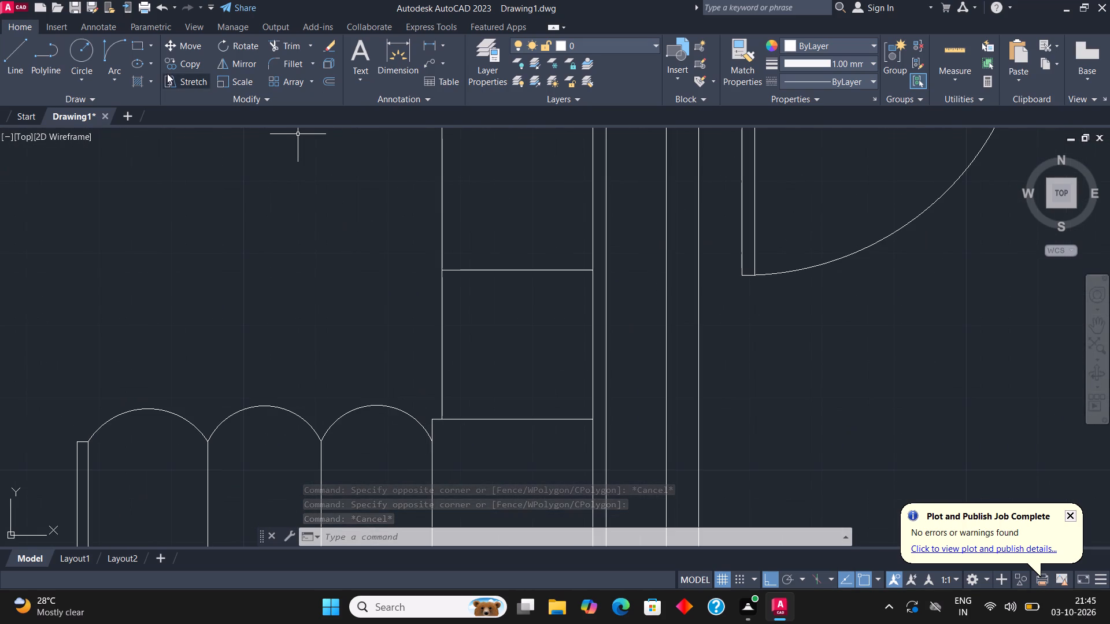
left_click(105, 75)
left_click(166, 247)
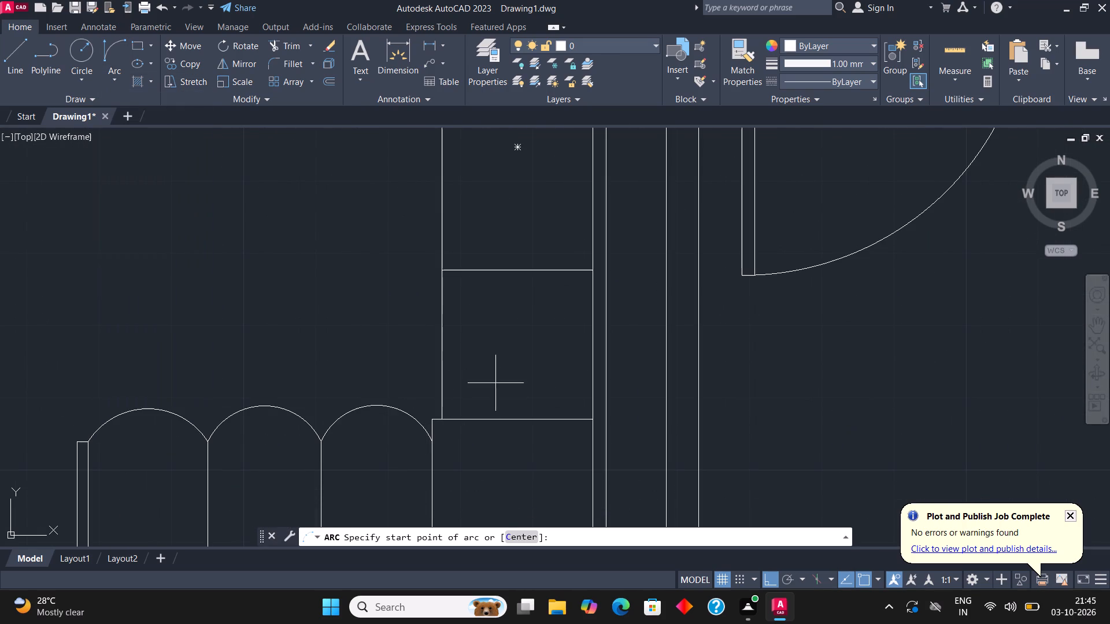
scroll(483, 410, "up", 1)
left_click(419, 424)
scroll(419, 415, "down", 1)
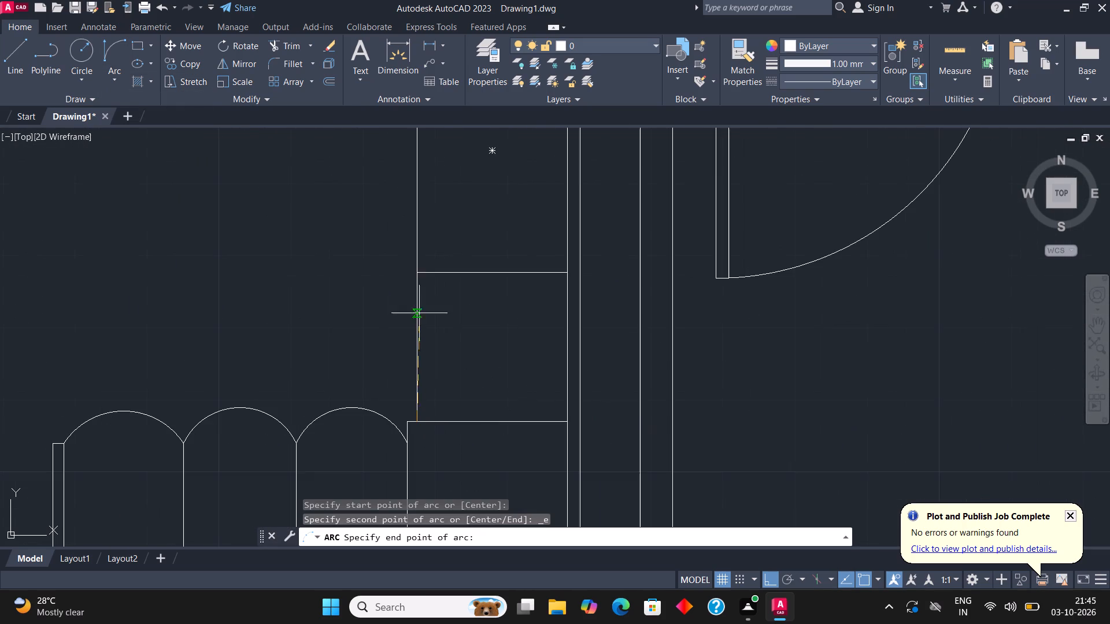
left_click(420, 276)
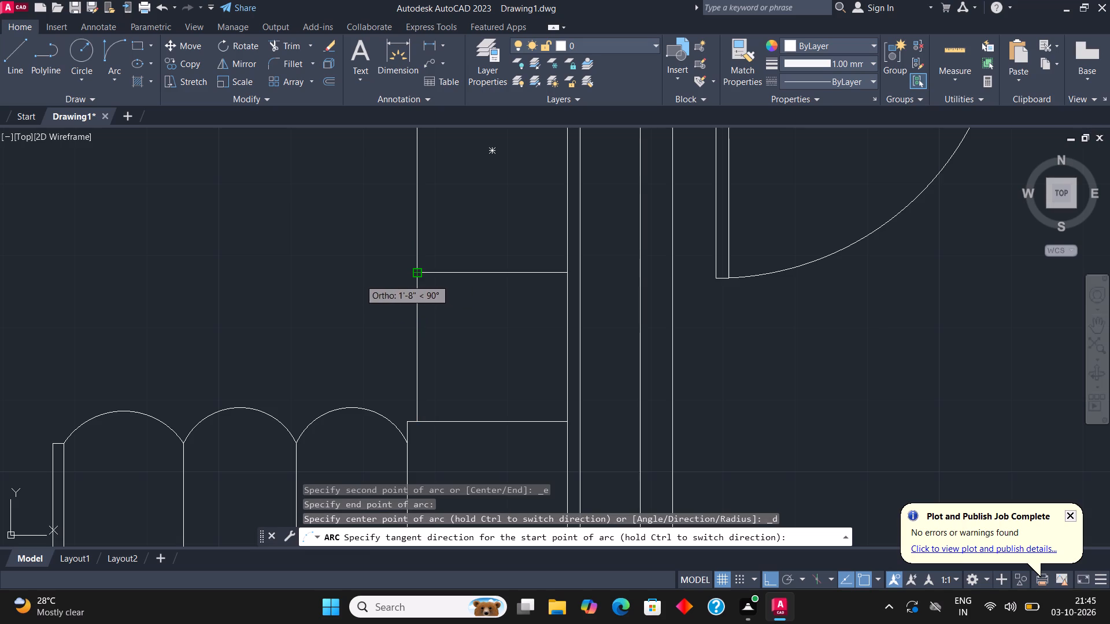
left_click(256, 280)
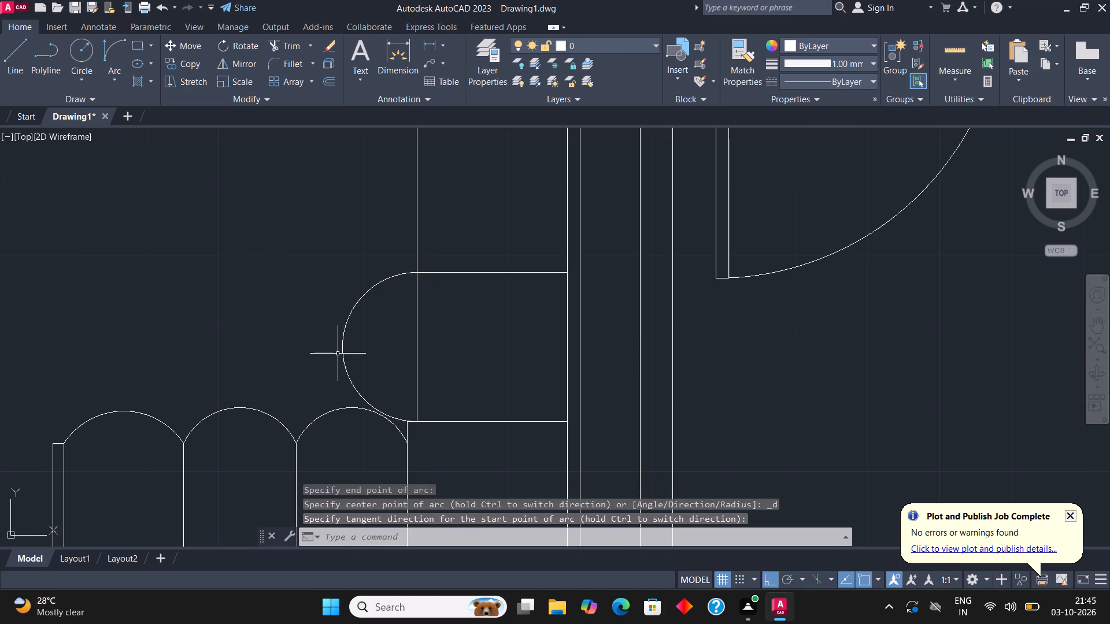
Flatten the new arc by pulling its crown in close to the vertical run's front edge.
left_click(338, 354)
left_click(348, 359)
left_click(344, 348)
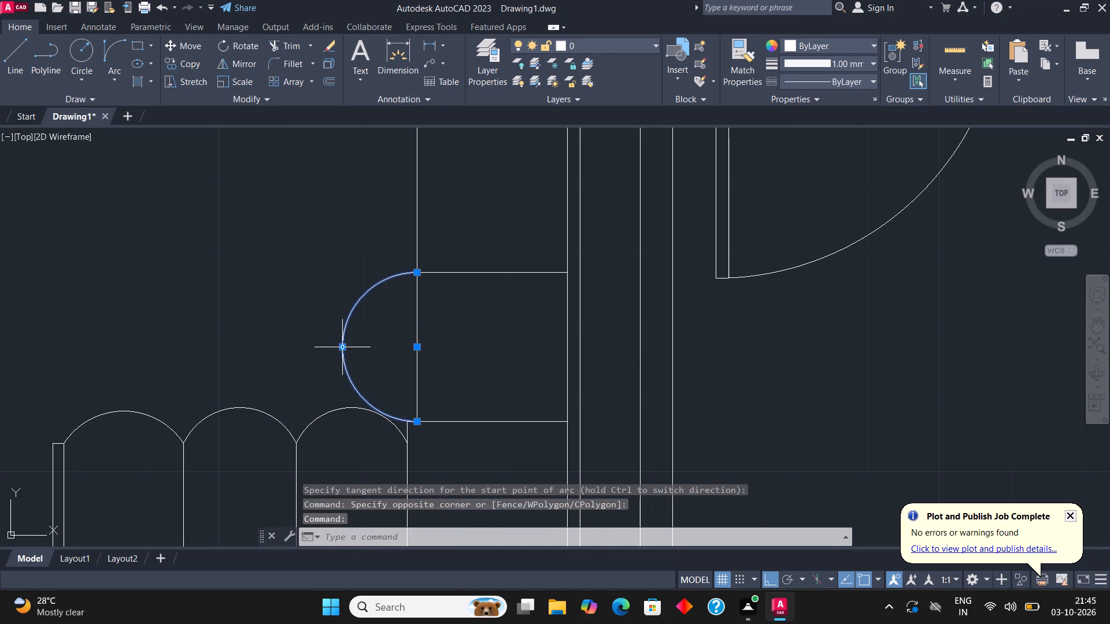
left_click(343, 345)
left_click(398, 356)
scroll(403, 364, "down", 2)
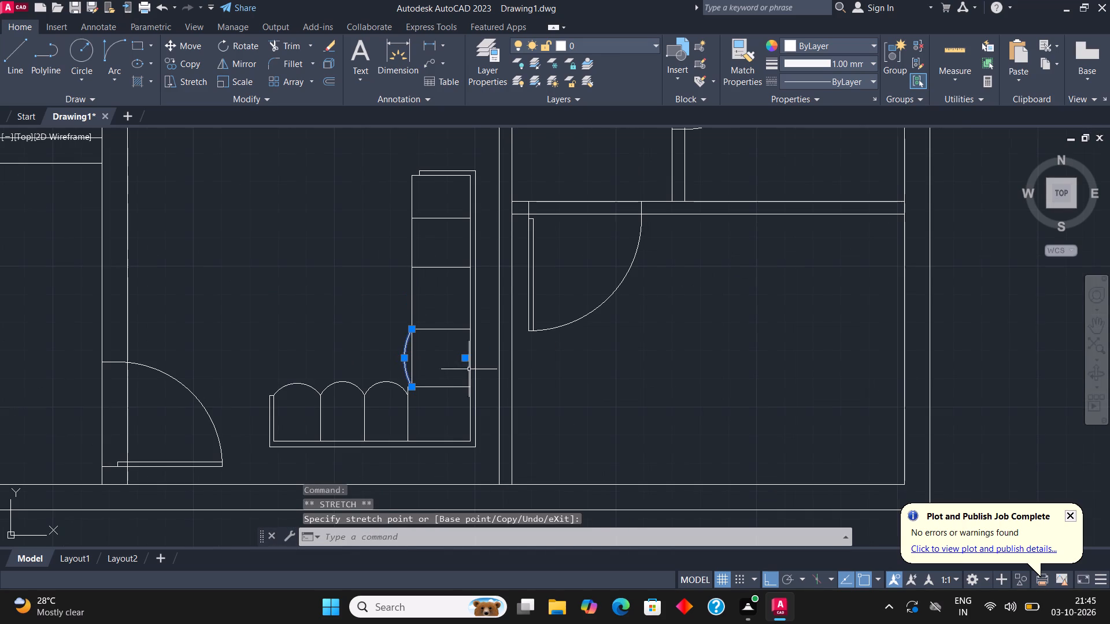
key("Escape")
Copy the flattened arc from its upper end onto the upper front corners of the three seats above it.
middle_click_drag(444, 296, 412, 353)
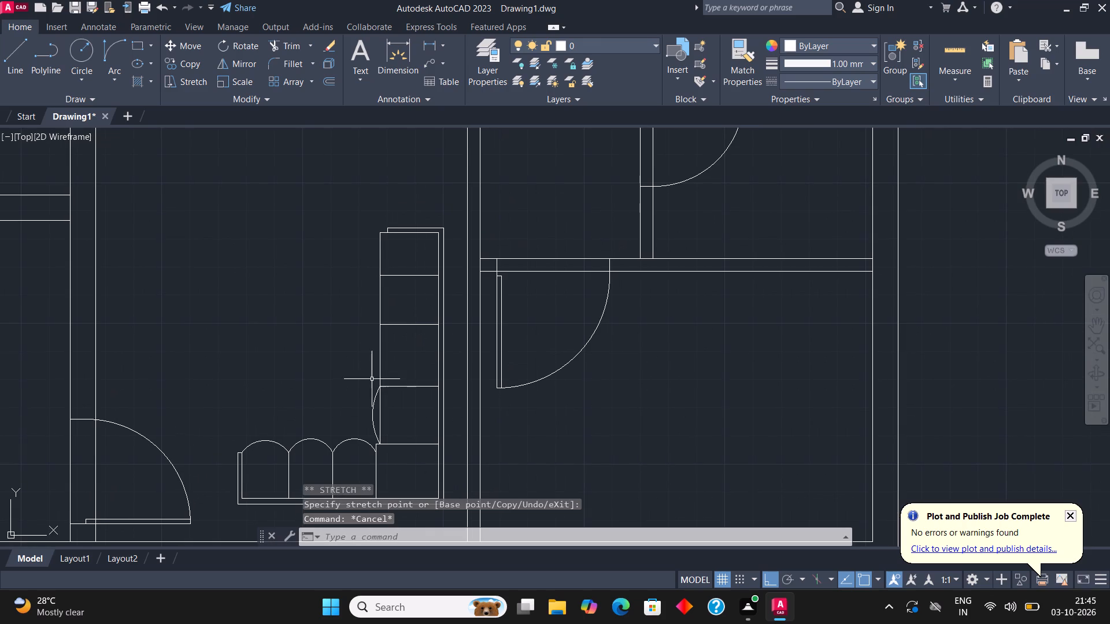
scroll(377, 393, "up", 2)
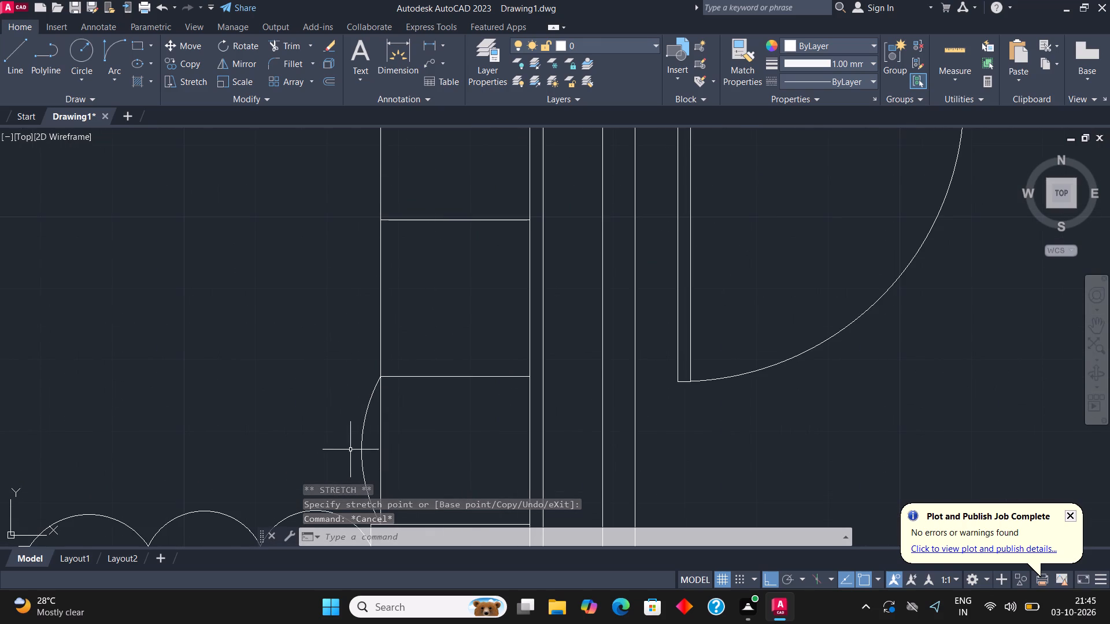
left_click(359, 434)
left_click(365, 441)
left_click(362, 435)
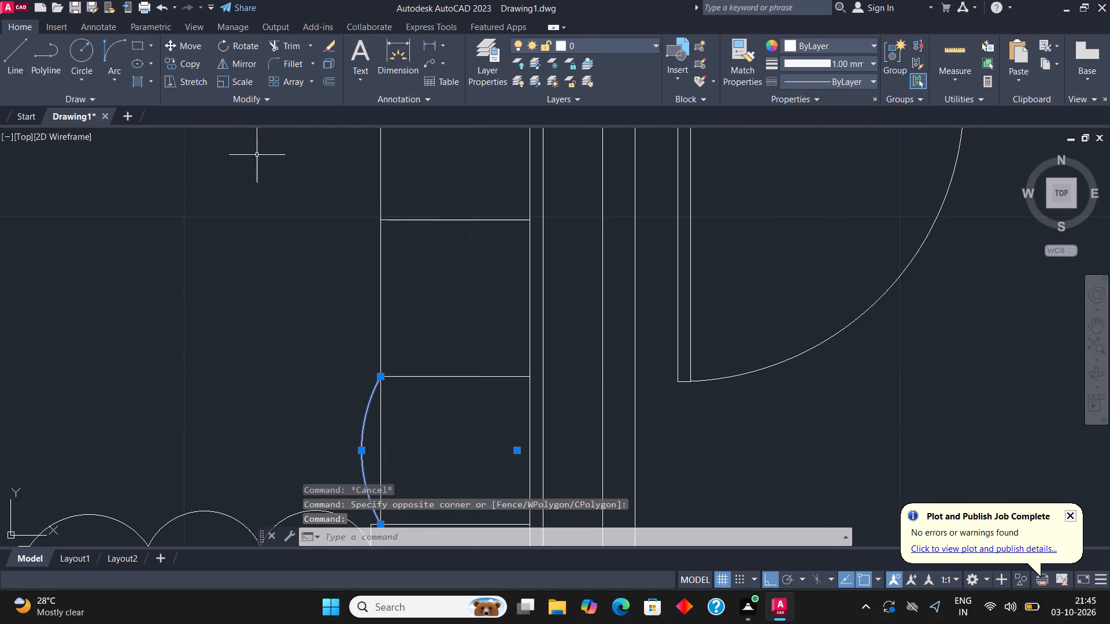
left_click(189, 60)
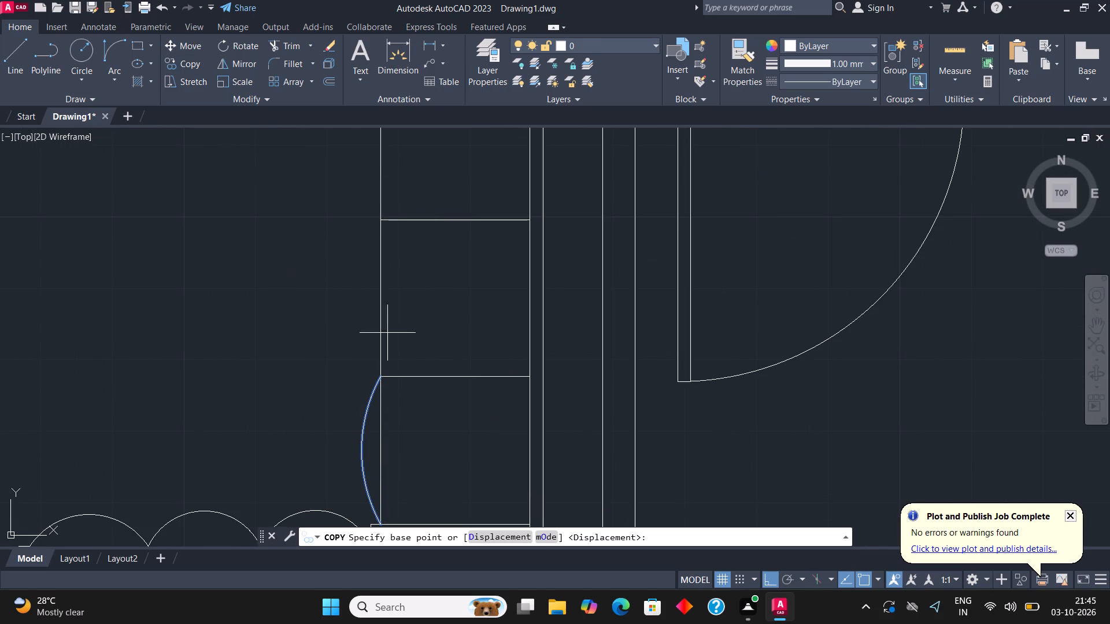
left_click(380, 373)
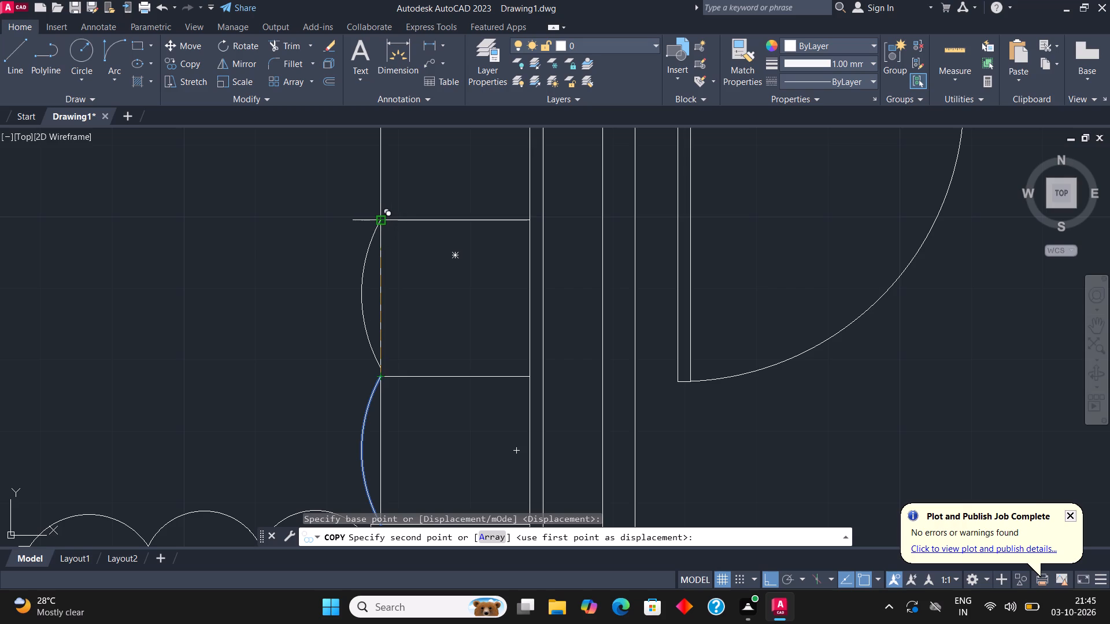
left_click(381, 219)
scroll(374, 344, "down", 2)
scroll(378, 248, "up", 3)
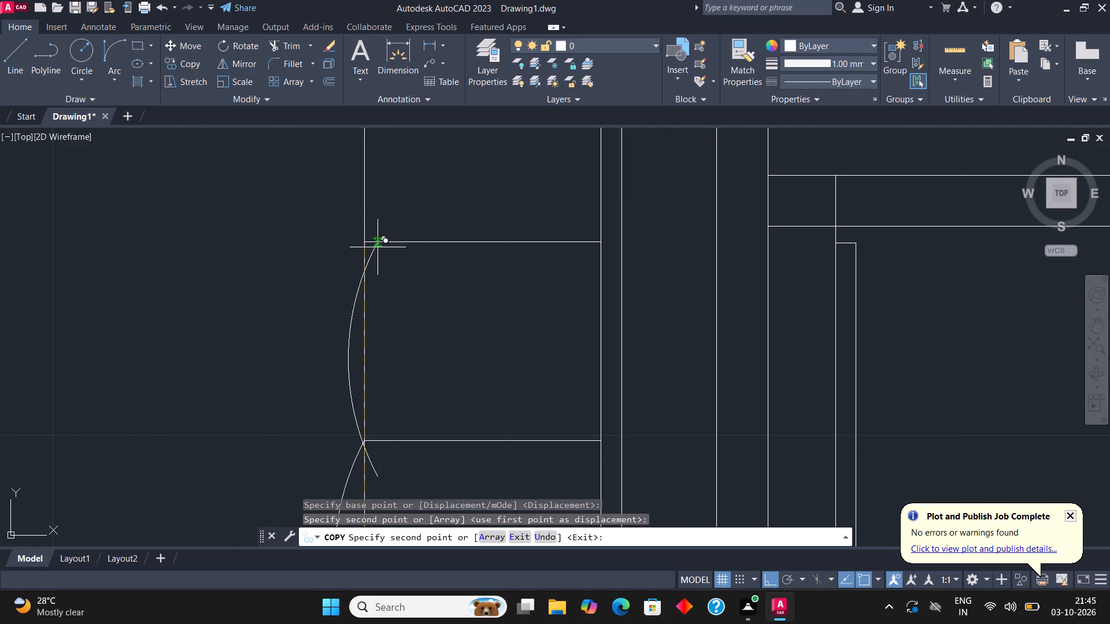
left_click(361, 242)
scroll(359, 321, "down", 1)
scroll(363, 155, "up", 1)
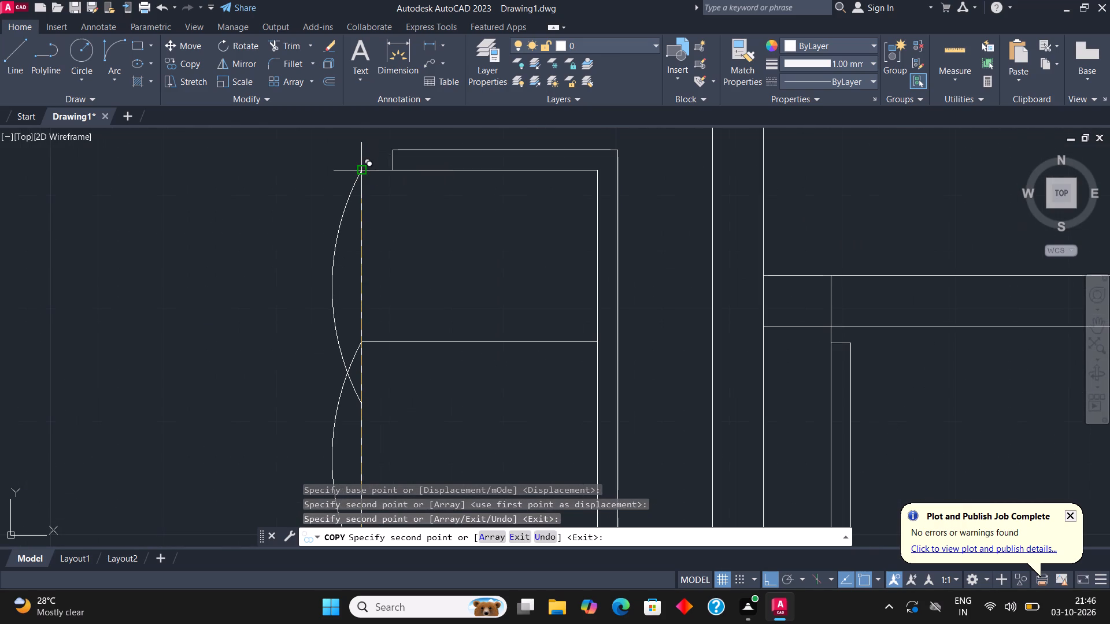
left_click(362, 173)
key("Escape")
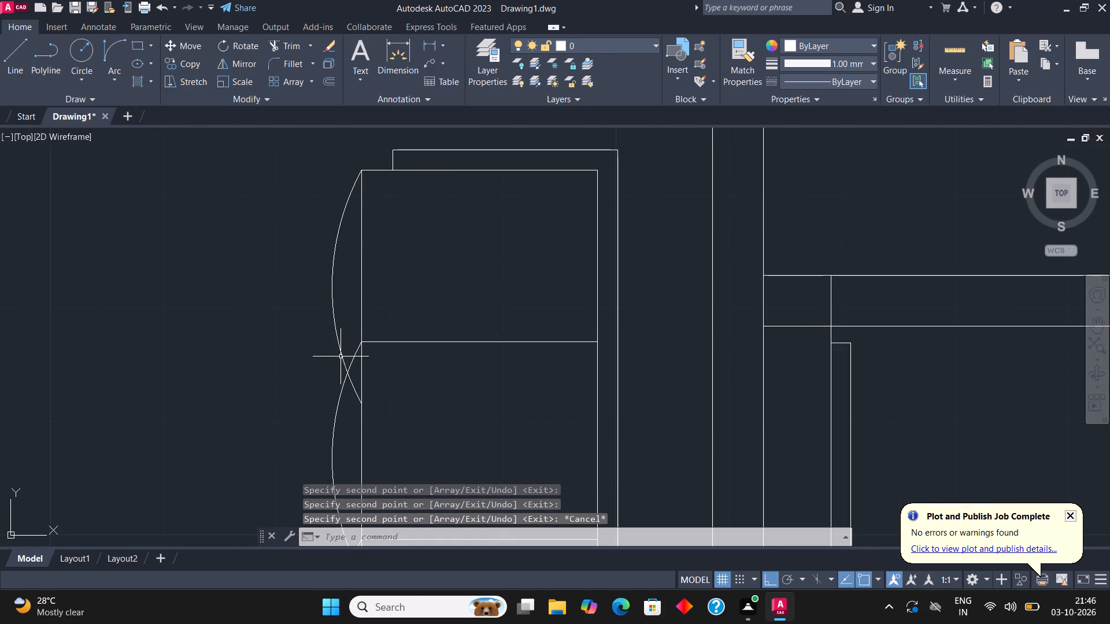
Shorten the top two copied arcs by stretching their lower ends up to the dividers below their seats.
left_click(339, 357)
left_click(361, 404)
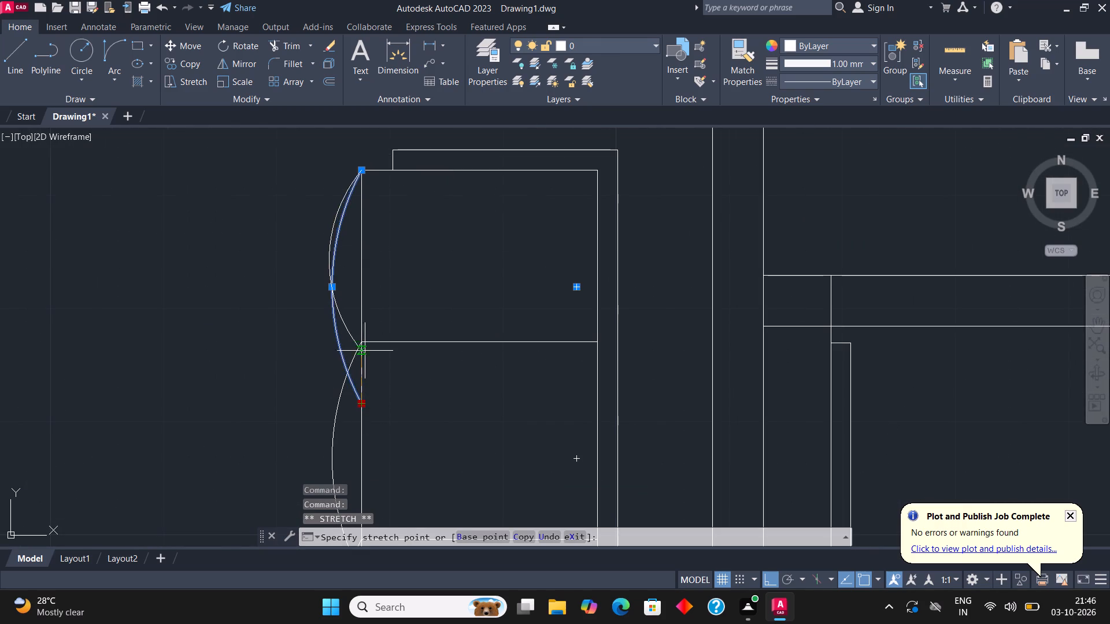
left_click(365, 345)
scroll(475, 284, "down", 2)
scroll(446, 377, "up", 2)
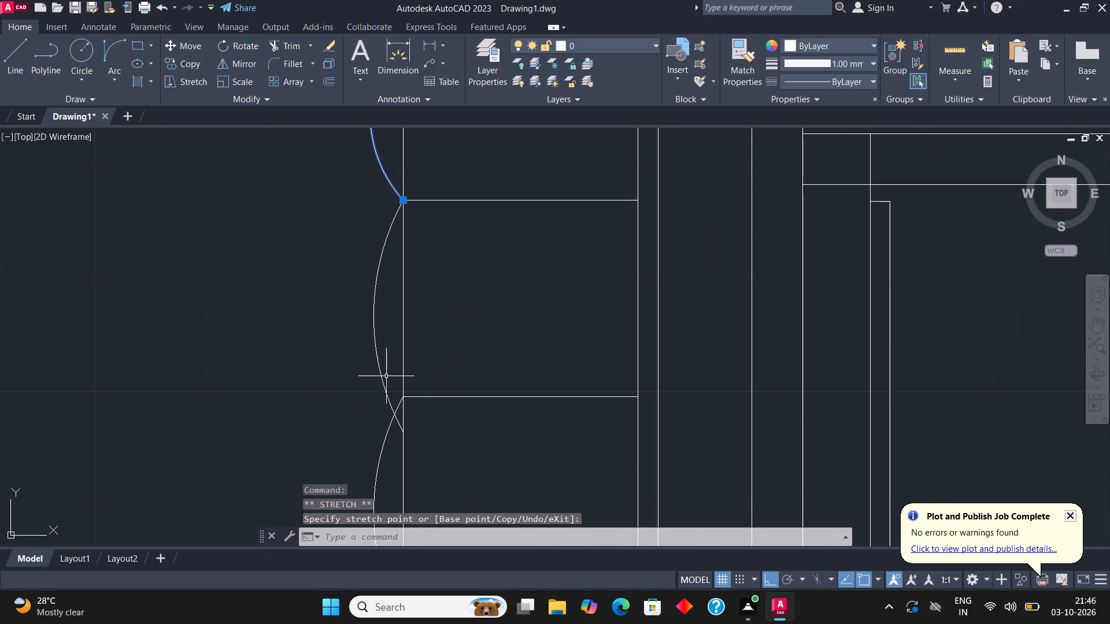
left_click(382, 369)
left_click(401, 431)
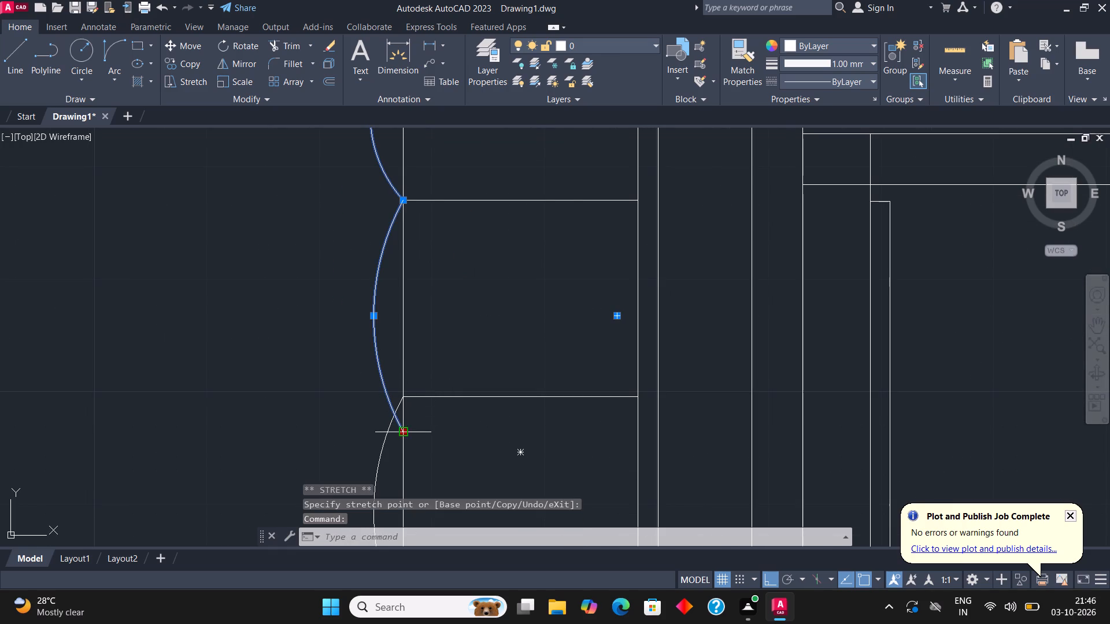
left_click(401, 402)
Stretch the lower end of the third copied arc down to the divider, meeting the top of the lowest seat's arc.
scroll(475, 298, "down", 2)
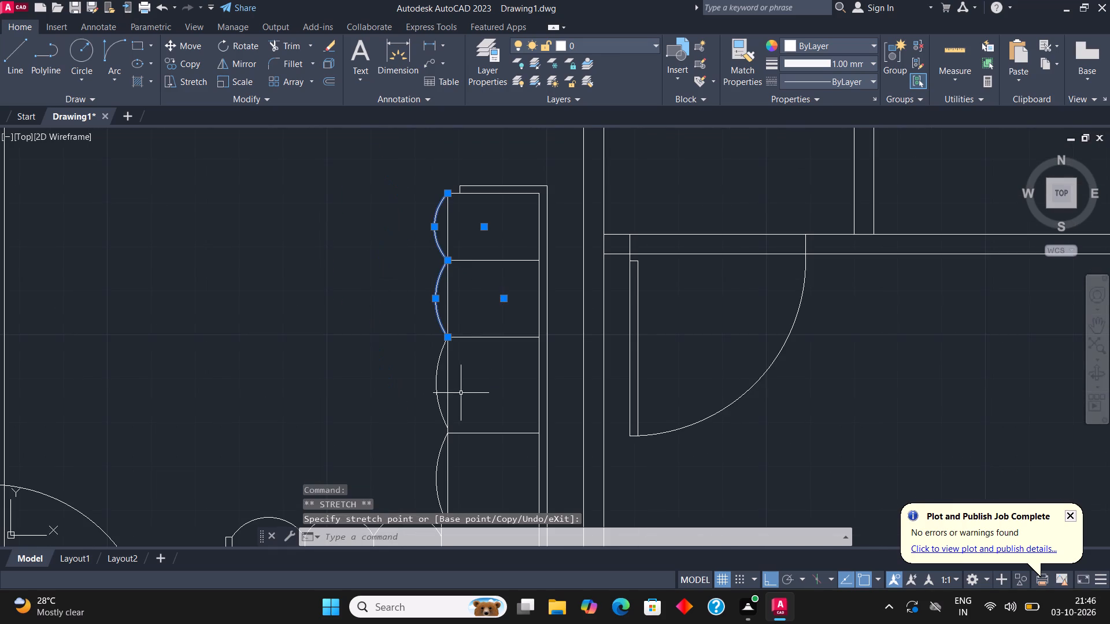
scroll(446, 429, "up", 2)
left_click(428, 397)
left_click(427, 363)
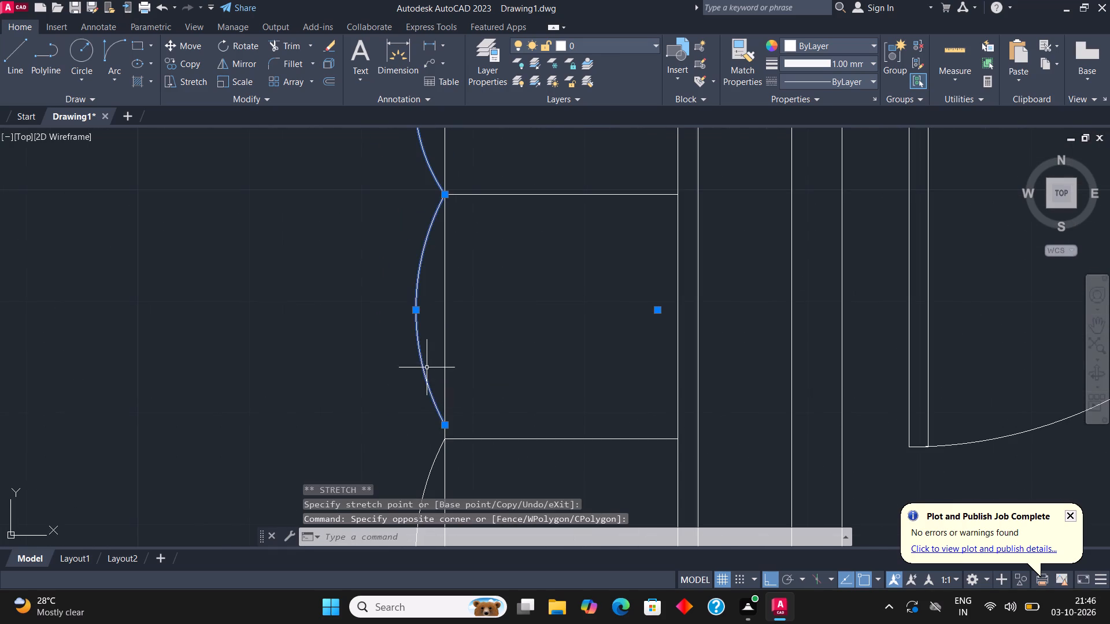
scroll(449, 469, "up", 3)
left_click(424, 294)
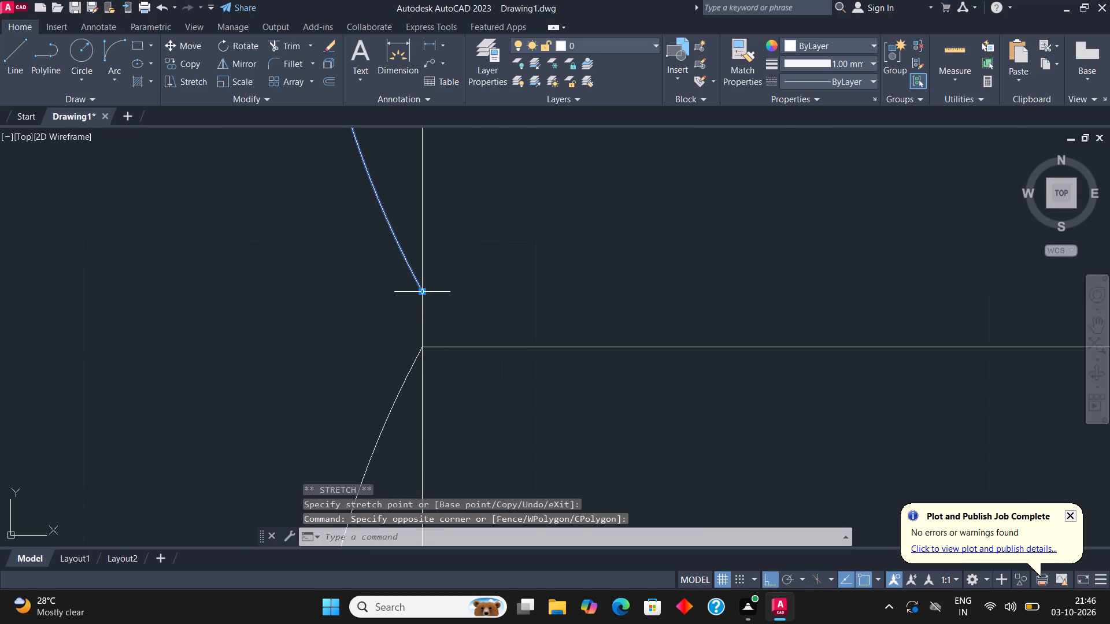
left_click(418, 346)
scroll(524, 300, "down", 3)
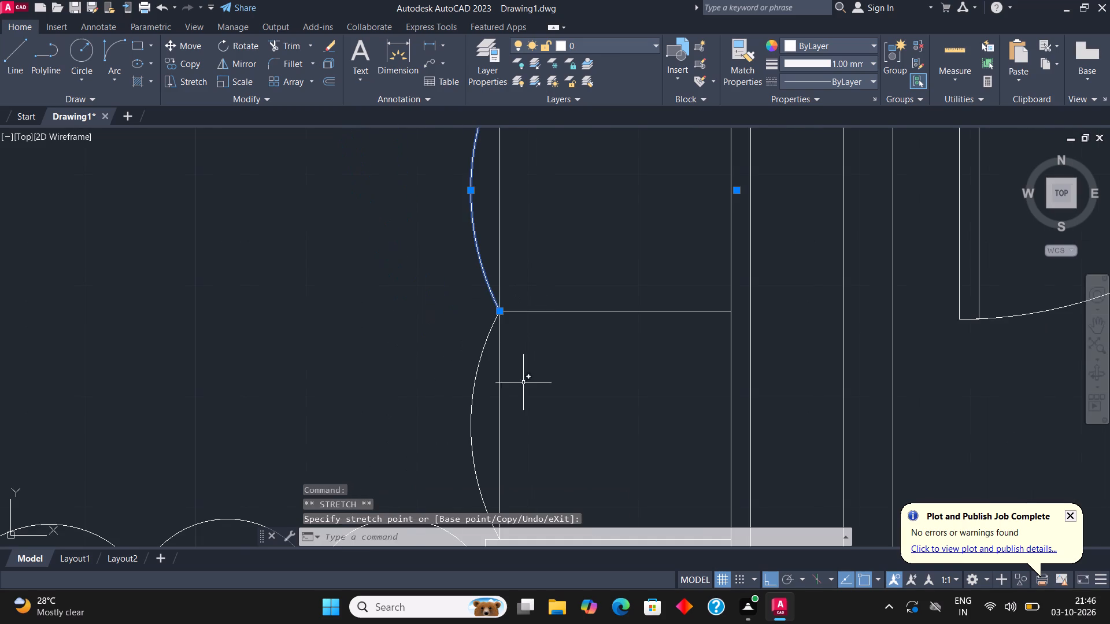
Trim away the straight front edge behind the arcs of the lower two seats in the sofa's vertical run.
scroll(528, 298, "down", 2)
scroll(511, 387, "up", 3)
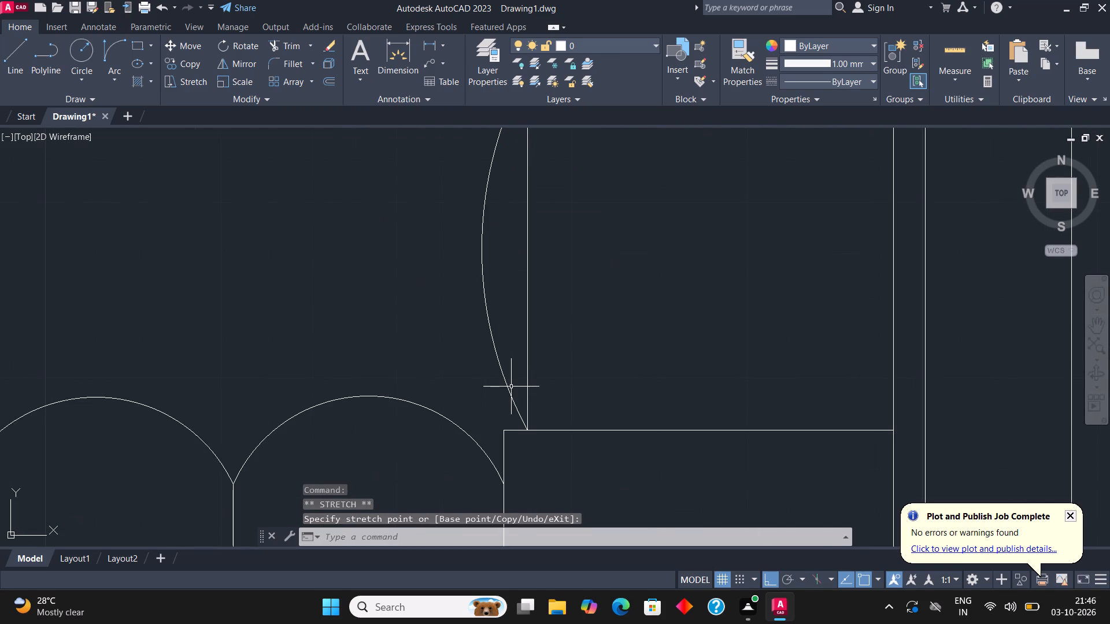
scroll(501, 403, "down", 4)
key("Escape")
scroll(517, 440, "down", 1)
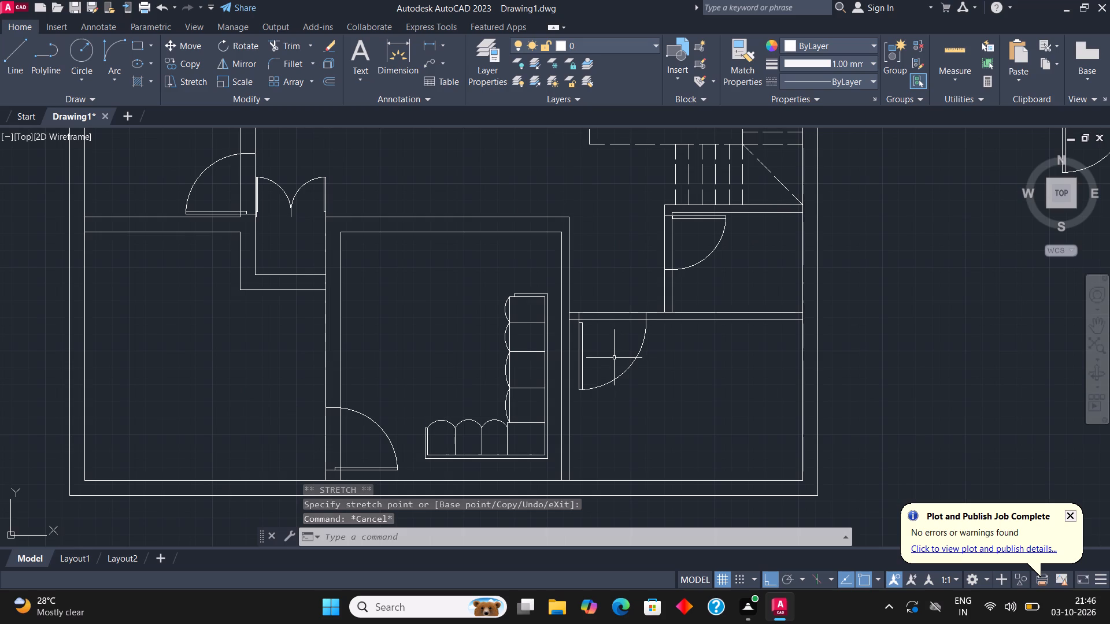
left_click(290, 43)
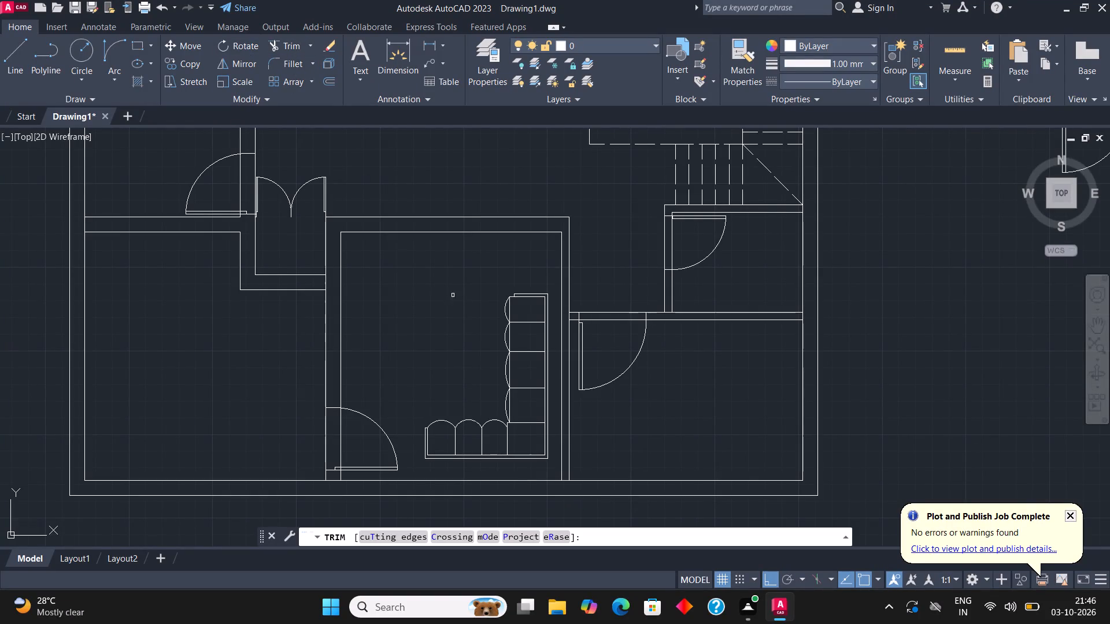
scroll(499, 421, "up", 3)
left_click(521, 372)
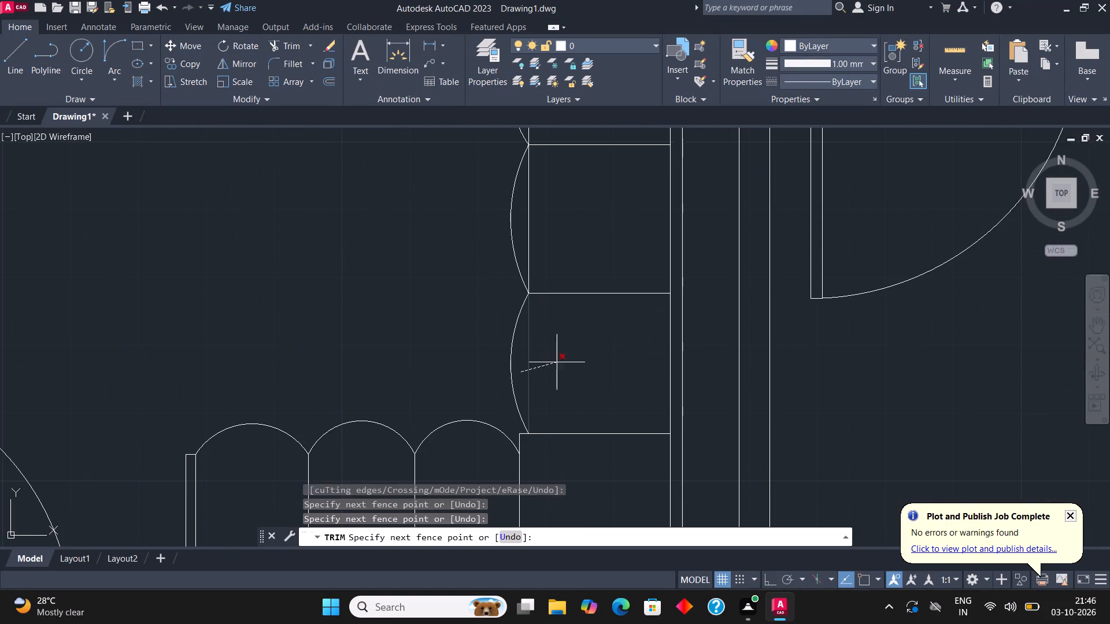
left_click(557, 362)
left_click(527, 232)
Trim away the straight front edge behind the arcs of the upper two seats in the sofa's vertical run.
scroll(538, 269, "down", 4)
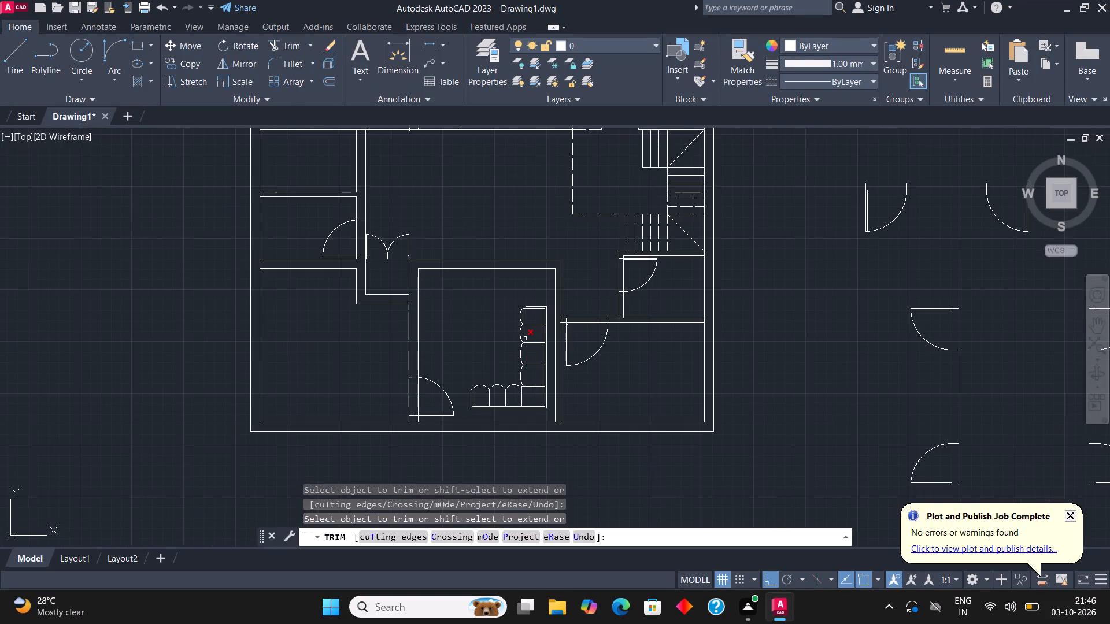
scroll(526, 337, "up", 4)
left_click(473, 315)
left_click(521, 324)
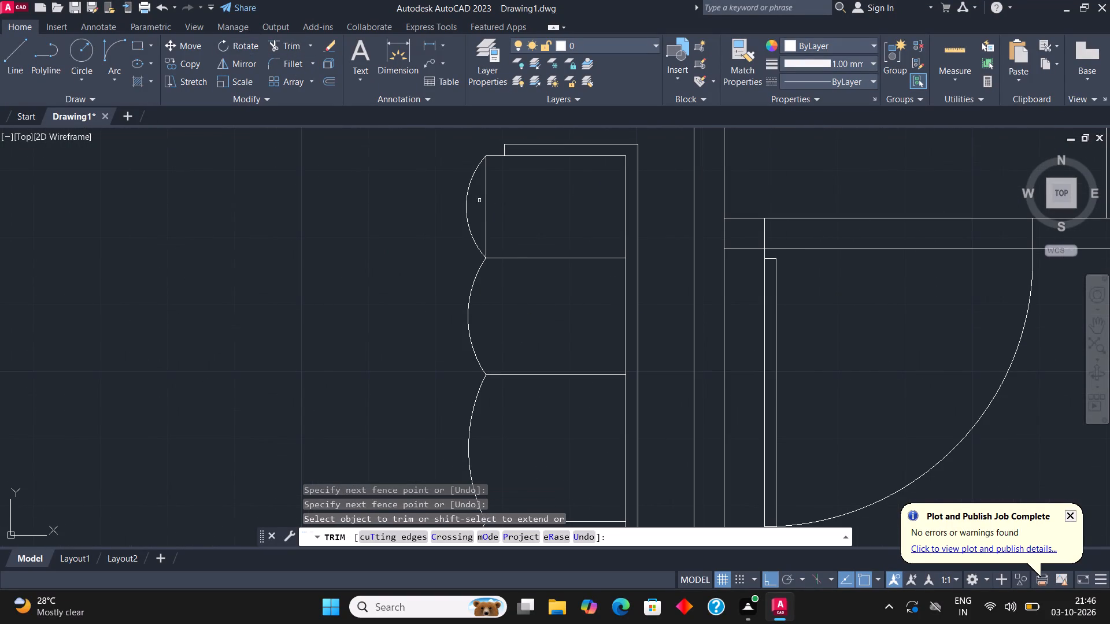
left_click(473, 203)
left_click(515, 225)
scroll(515, 229, "down", 3)
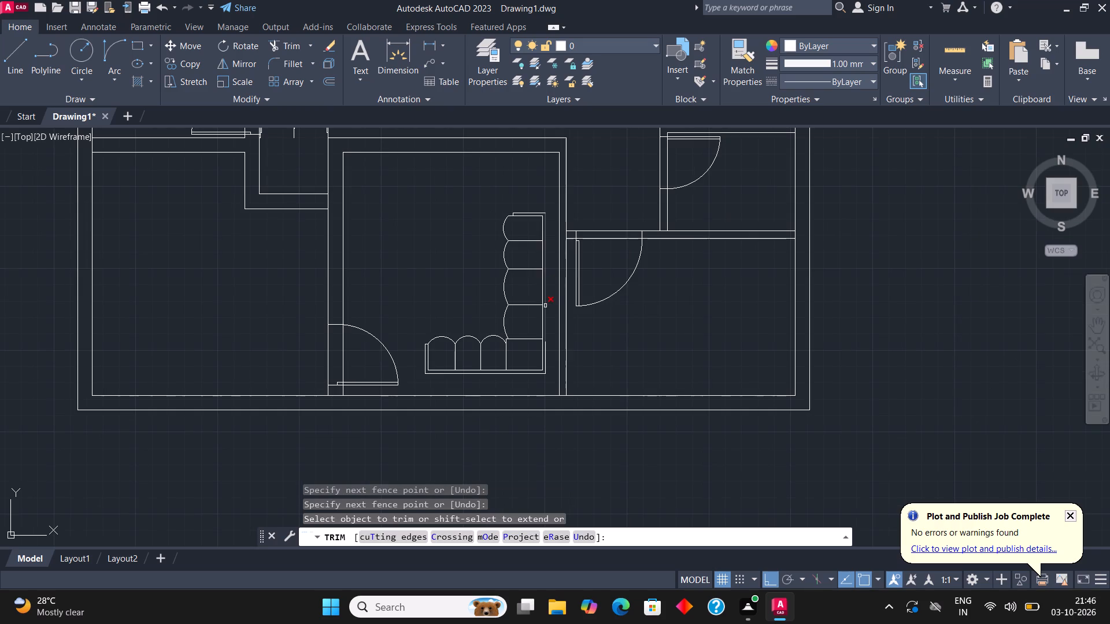
key("Escape")
scroll(549, 325, "down", 1)
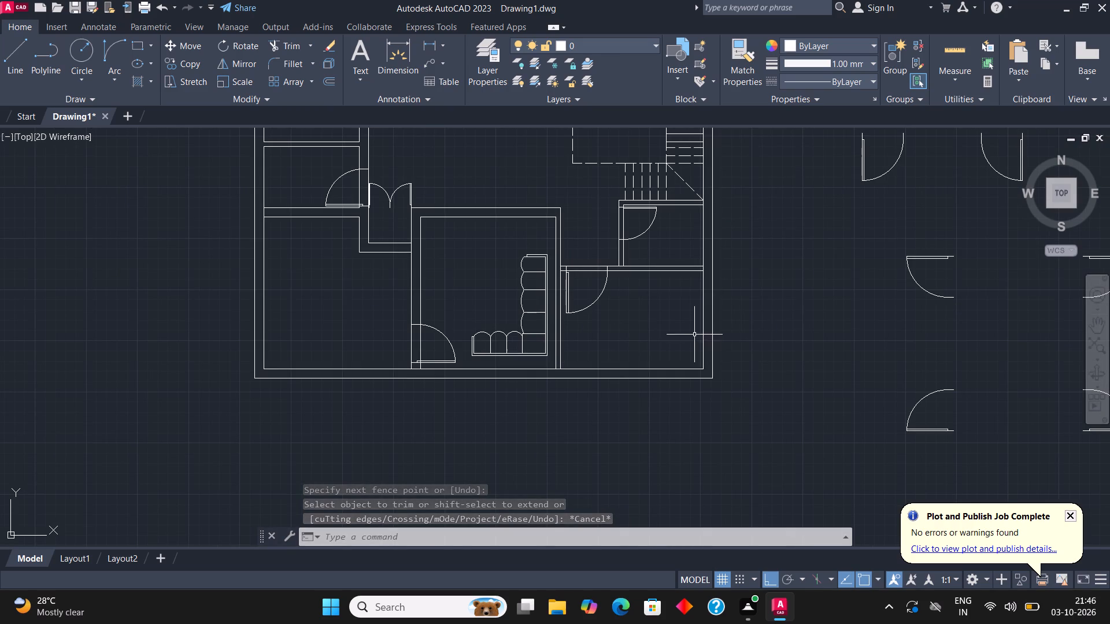
Draw a small rectangle at the back corner of the vertical run's top seat, starting on its upper edge.
middle_click_drag(582, 322, 626, 382)
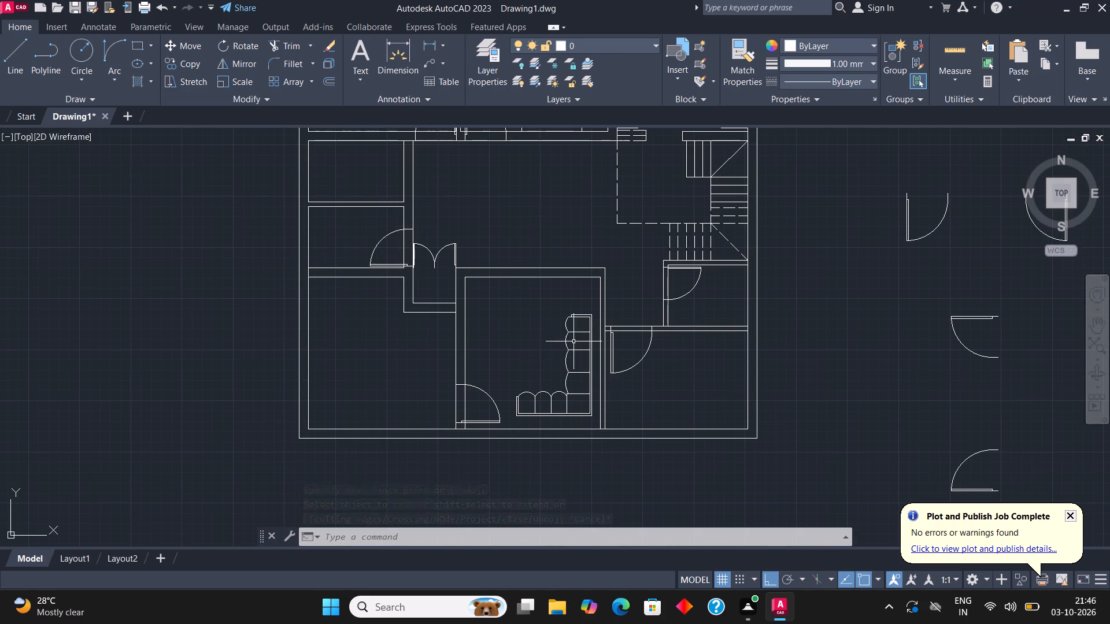
scroll(575, 321, "up", 5)
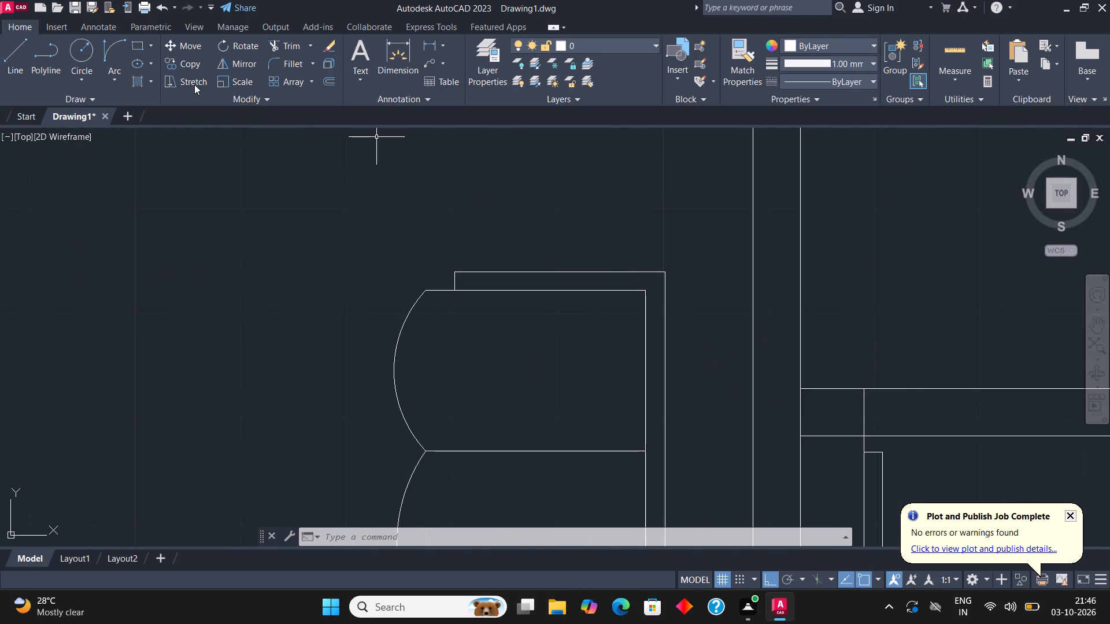
left_click(135, 42)
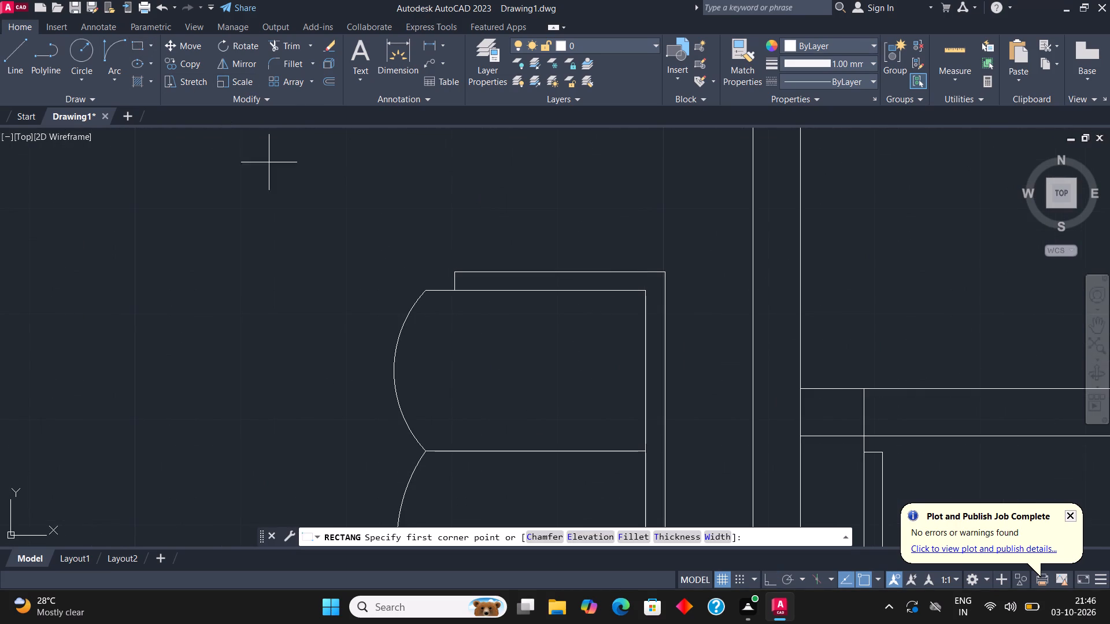
left_click(614, 292)
left_click(653, 334)
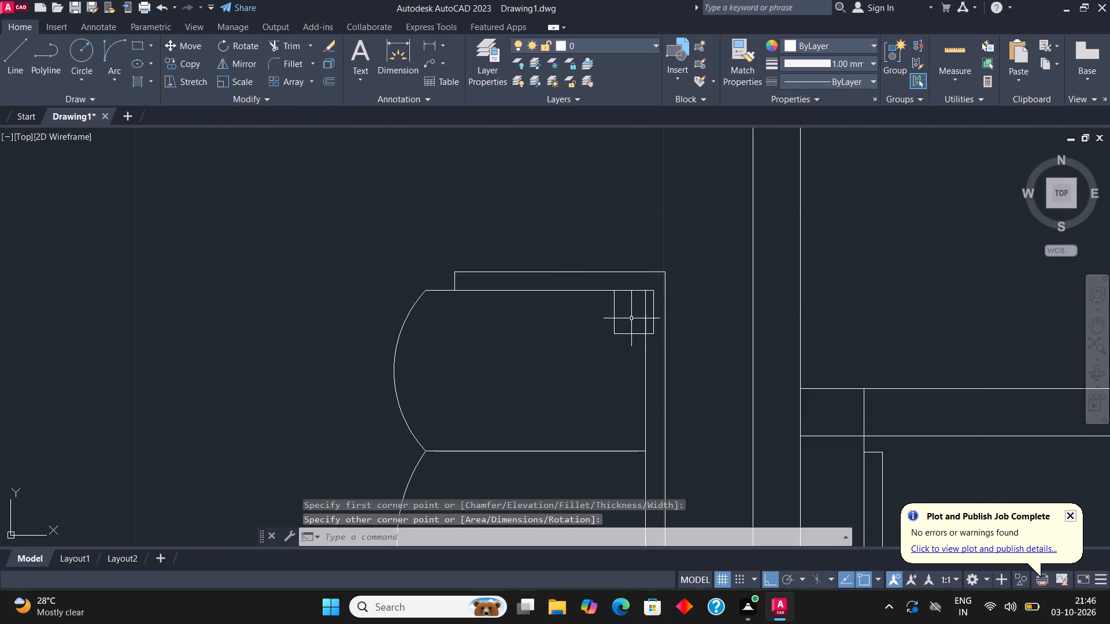
Move the small rectangle off the backrest line so it sits fully inside the top seat's back corner.
scroll(619, 310, "up", 2)
left_click(602, 303)
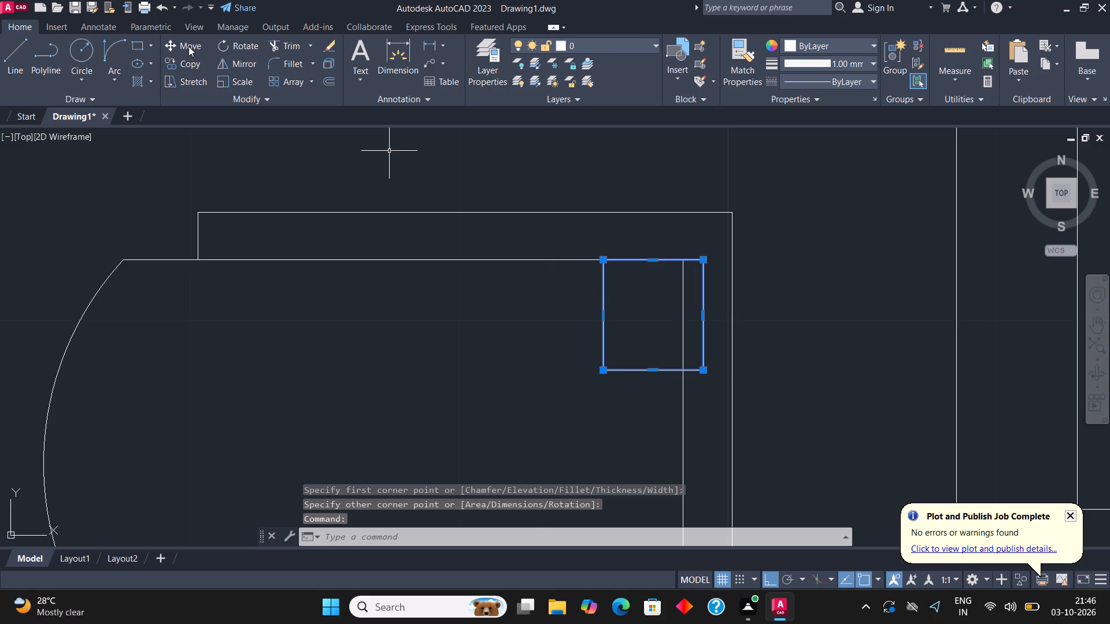
left_click(188, 46)
left_click(619, 304)
left_click(571, 317)
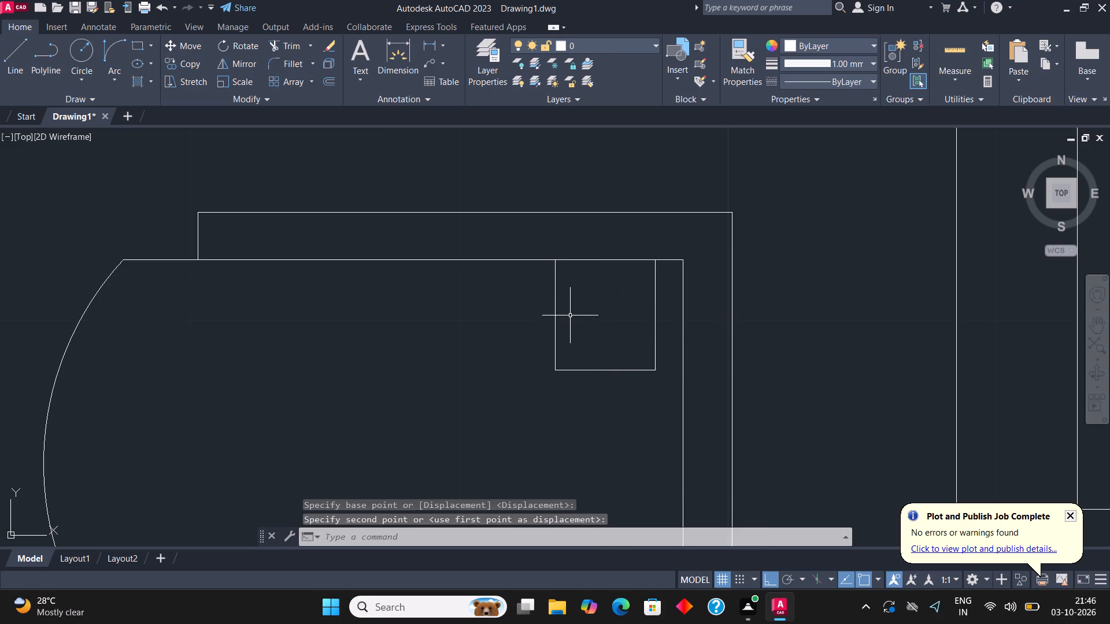
Copy the small rectangle twice into the sofa's corner seat, by its right and bottom back edges, and once into the leftmost seat.
scroll(567, 314, "down", 3)
scroll(653, 207, "down", 2)
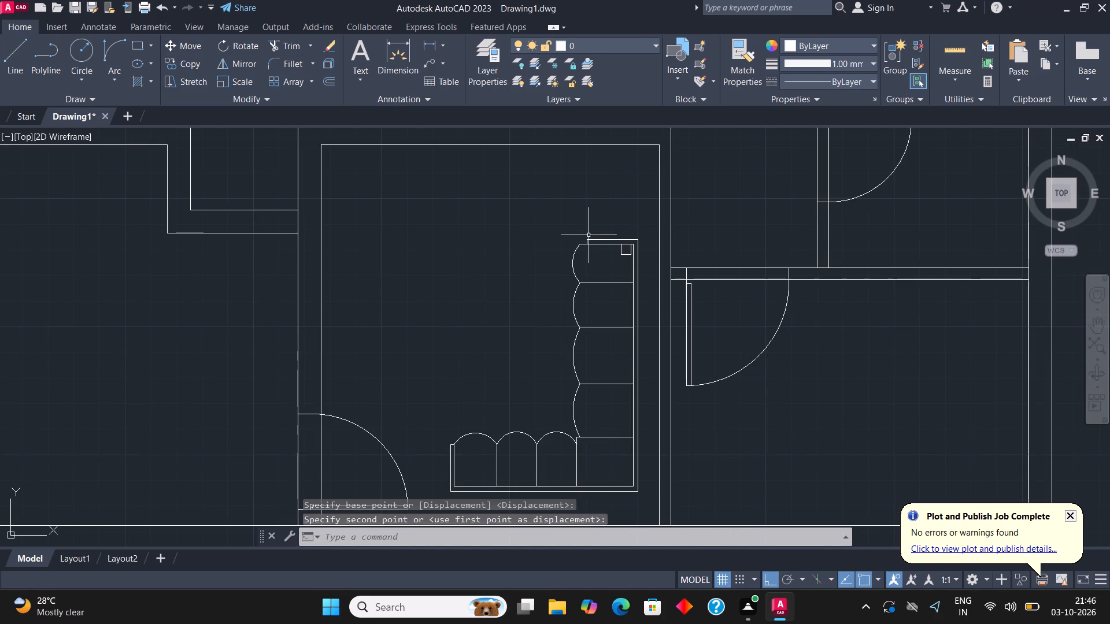
left_click(624, 255)
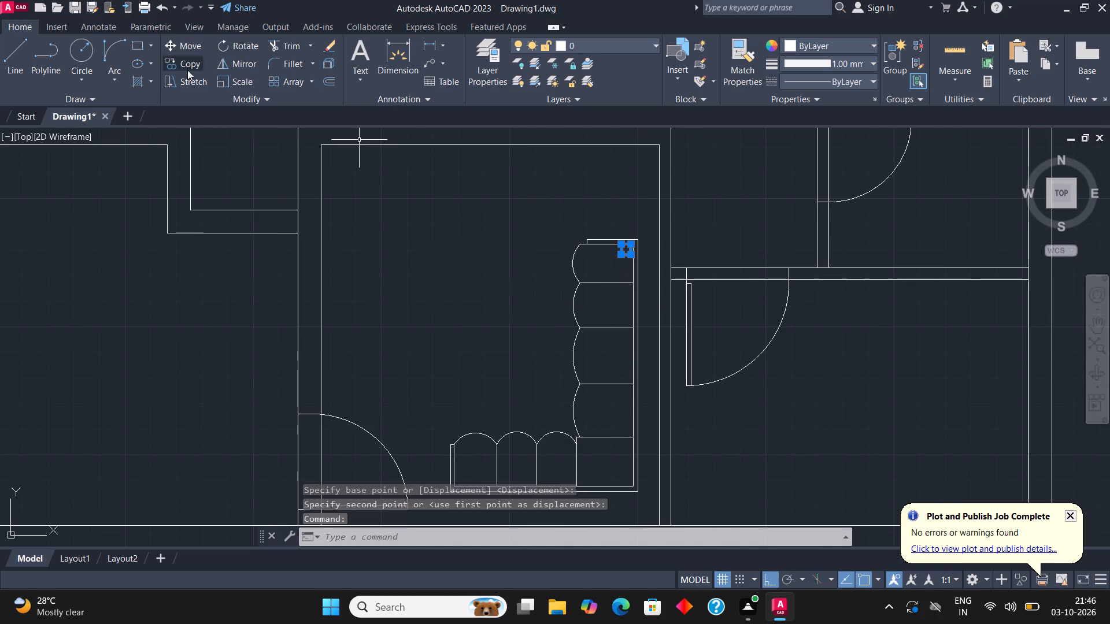
left_click(187, 69)
left_click(621, 254)
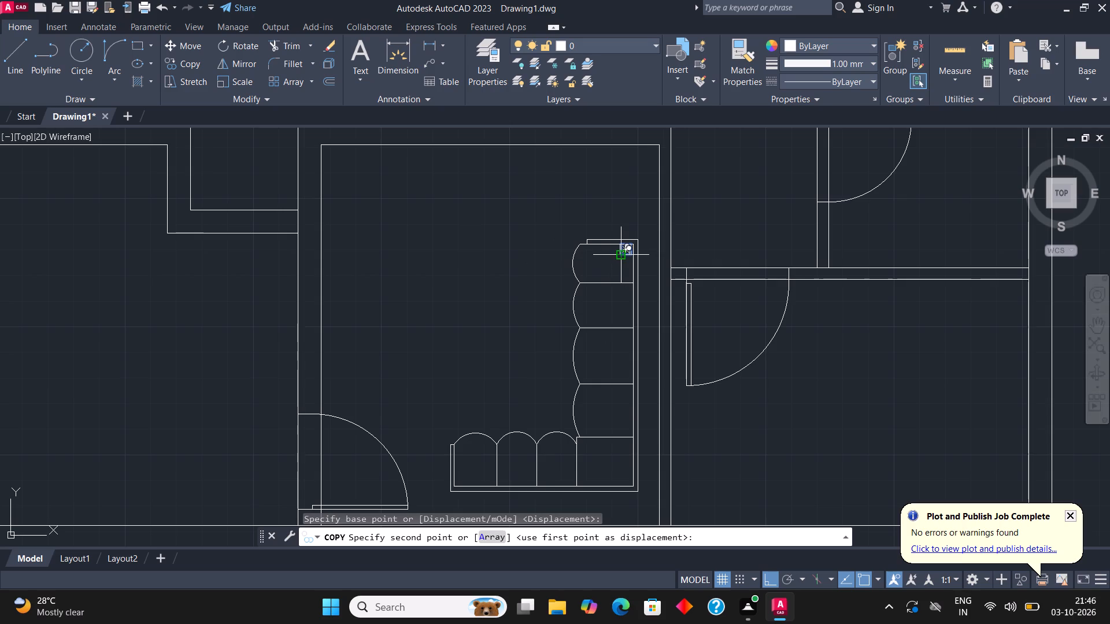
scroll(600, 469, "up", 2)
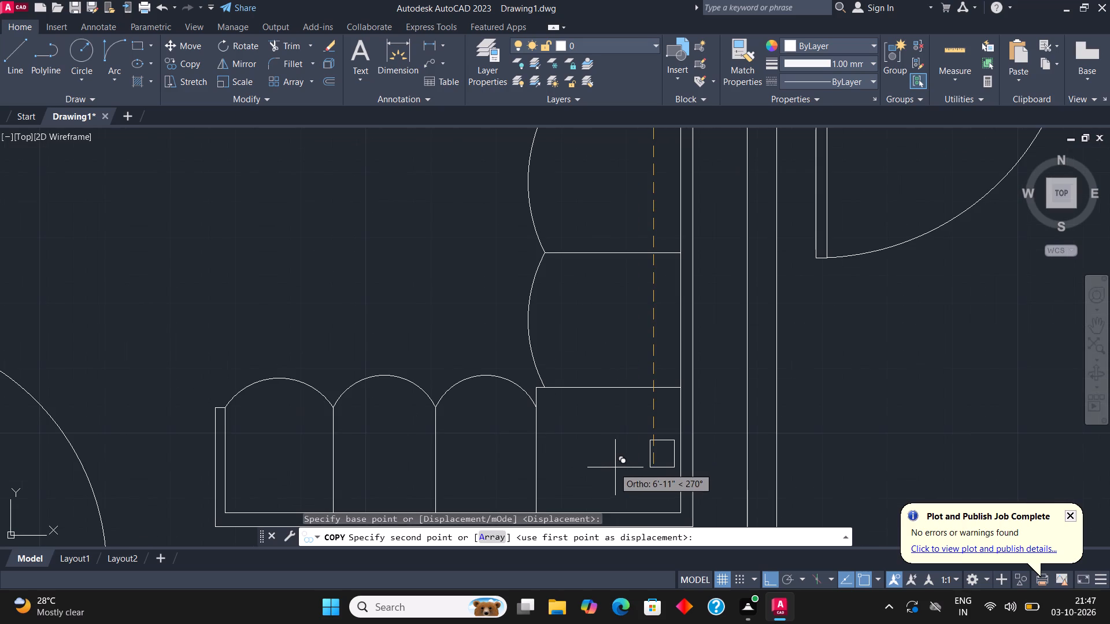
left_click(627, 449)
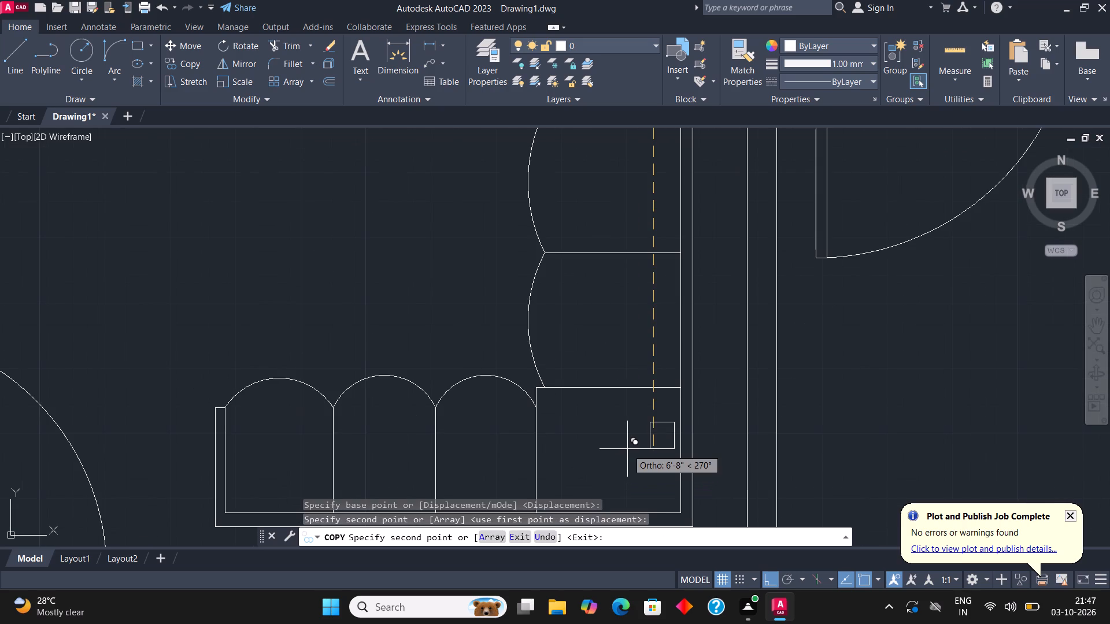
key("F8")
scroll(631, 443, "down", 1)
scroll(619, 476, "up", 1)
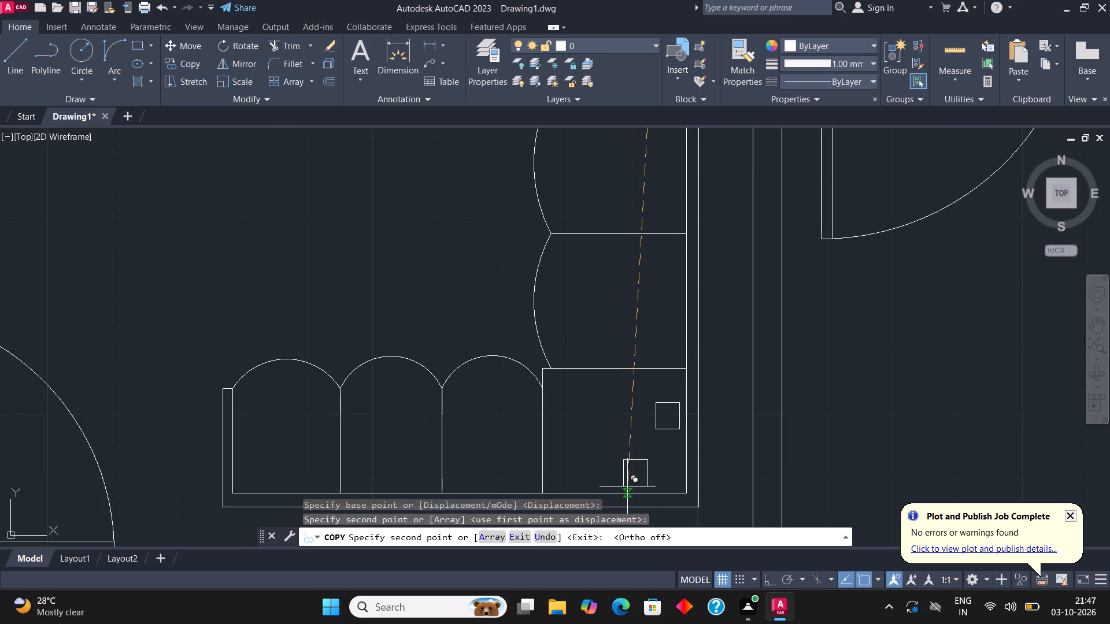
left_click(628, 486)
scroll(774, 369, "down", 1)
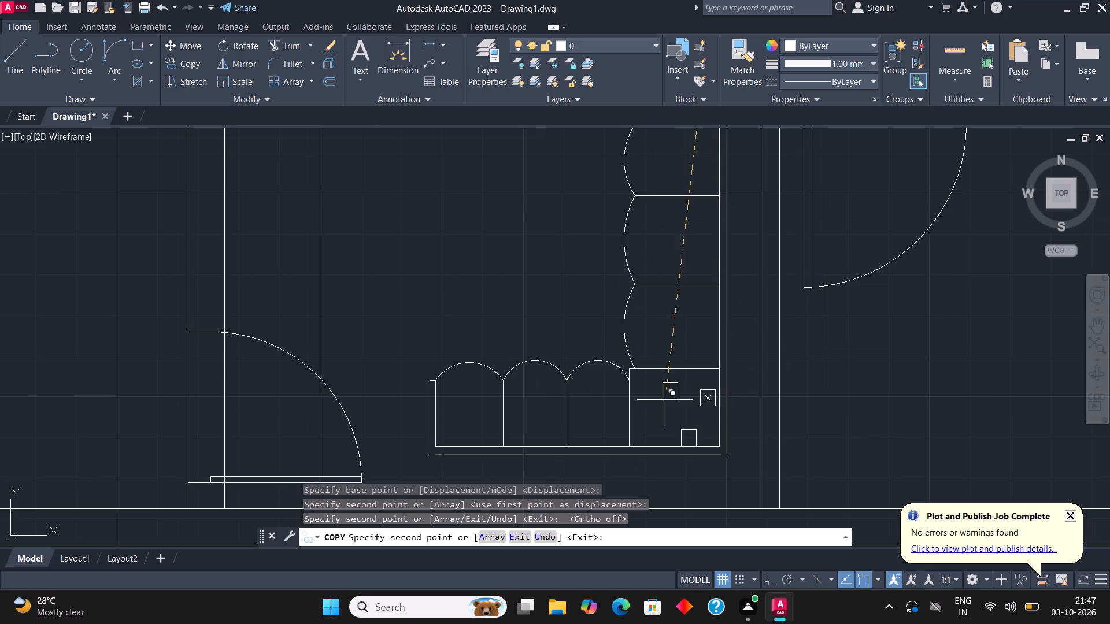
scroll(472, 437, "up", 2)
left_click(394, 451)
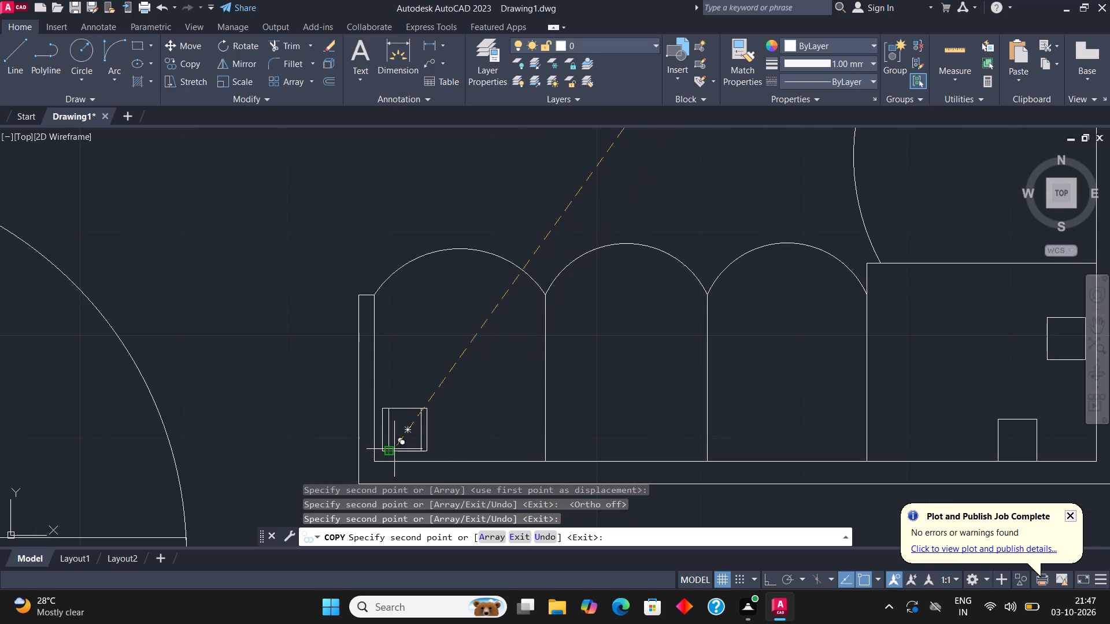
scroll(394, 451, "down", 2)
key("Escape")
Draw a rectangular coffee table in the open space in front of the L-shaped sofa's vertical run.
middle_click_drag(631, 327, 620, 376)
scroll(579, 283, "down", 2)
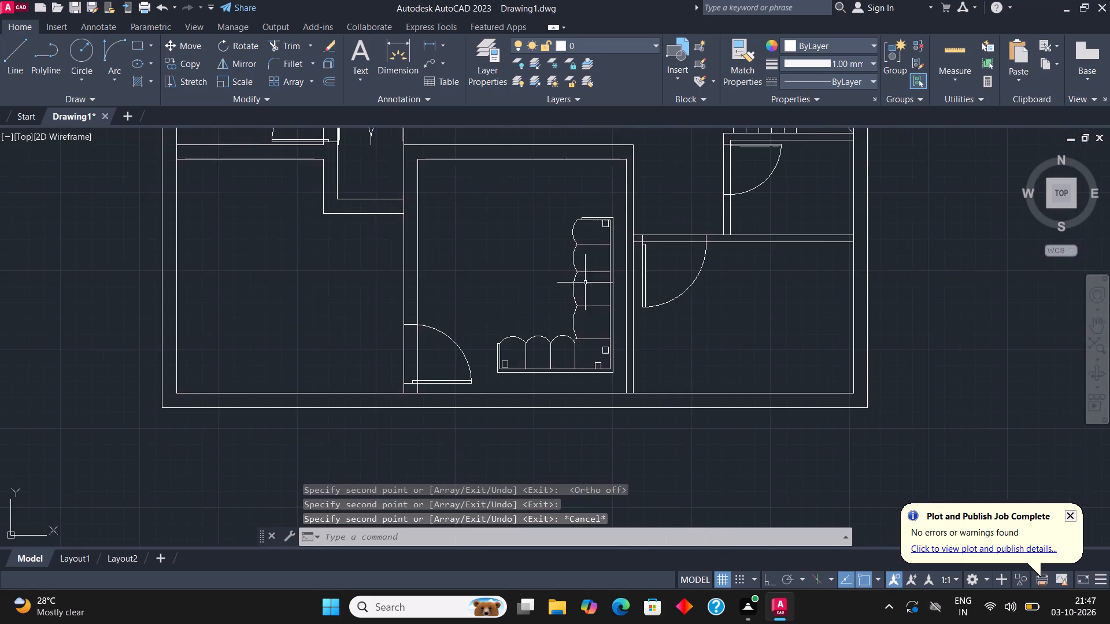
middle_click_drag(593, 281, 528, 313)
left_click(137, 43)
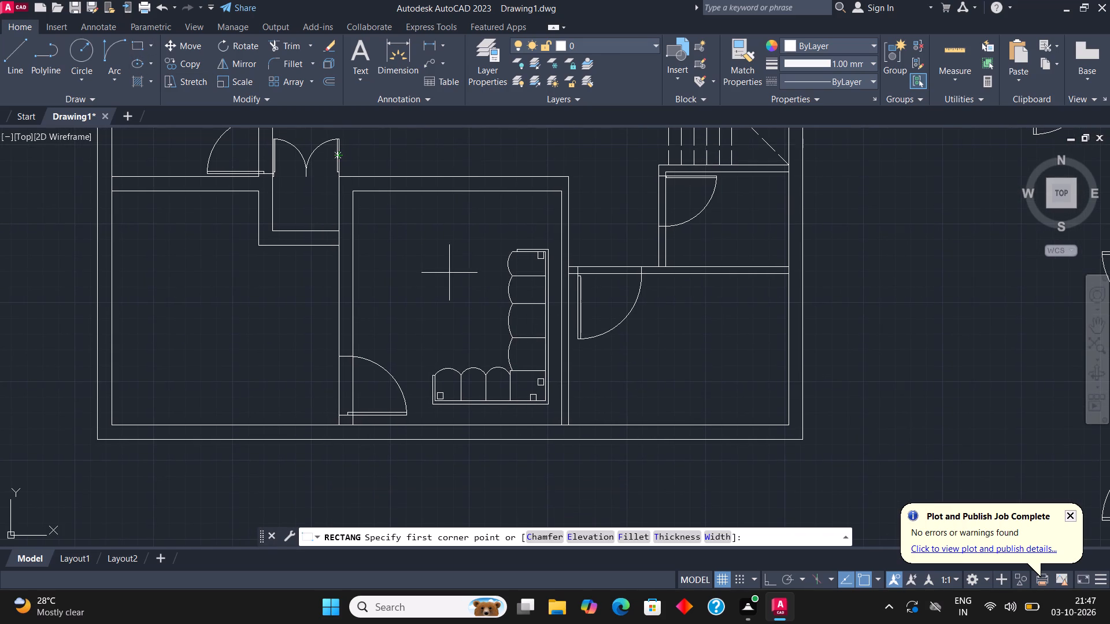
scroll(457, 322, "up", 1)
left_click(438, 325)
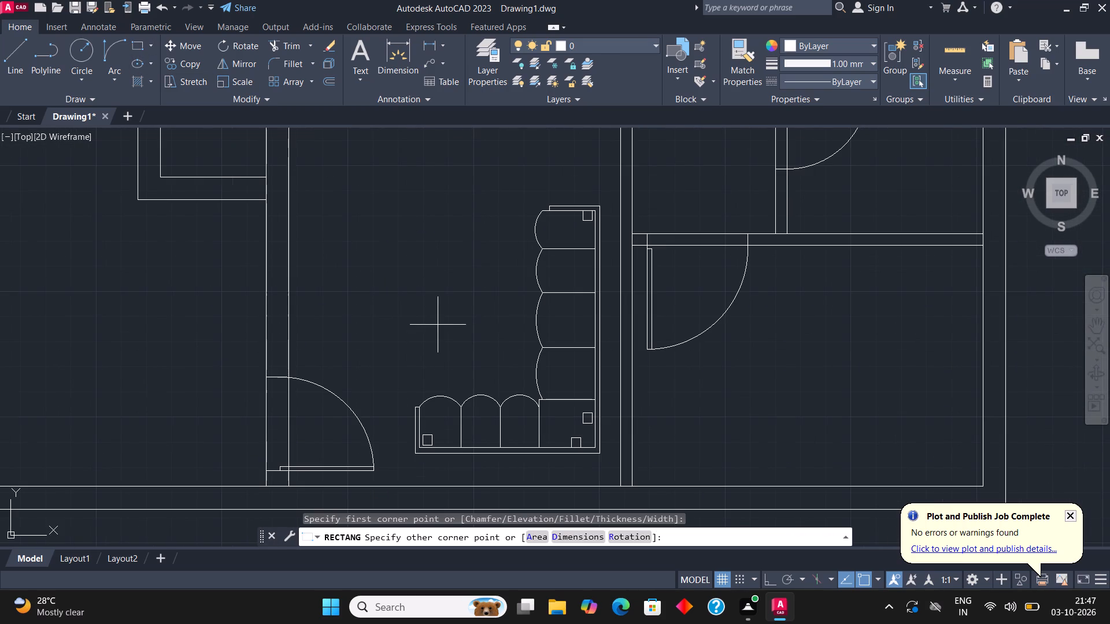
left_click(520, 255)
Move the coffee table slightly down and away from the sofa's vertical run, above the horizontal seats.
left_click(478, 255)
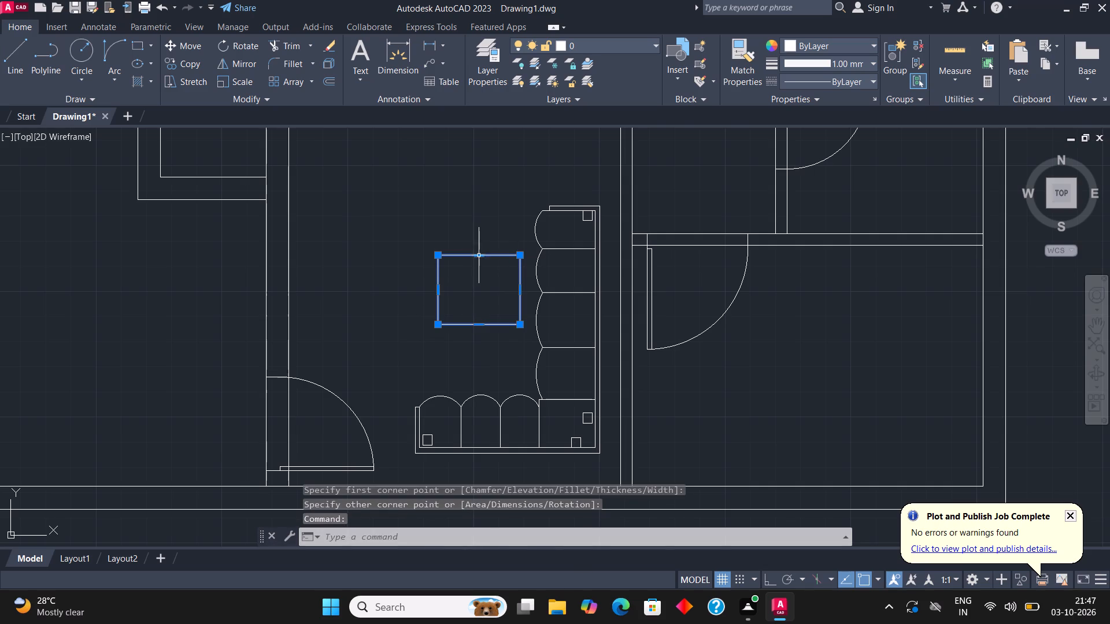
left_click(193, 44)
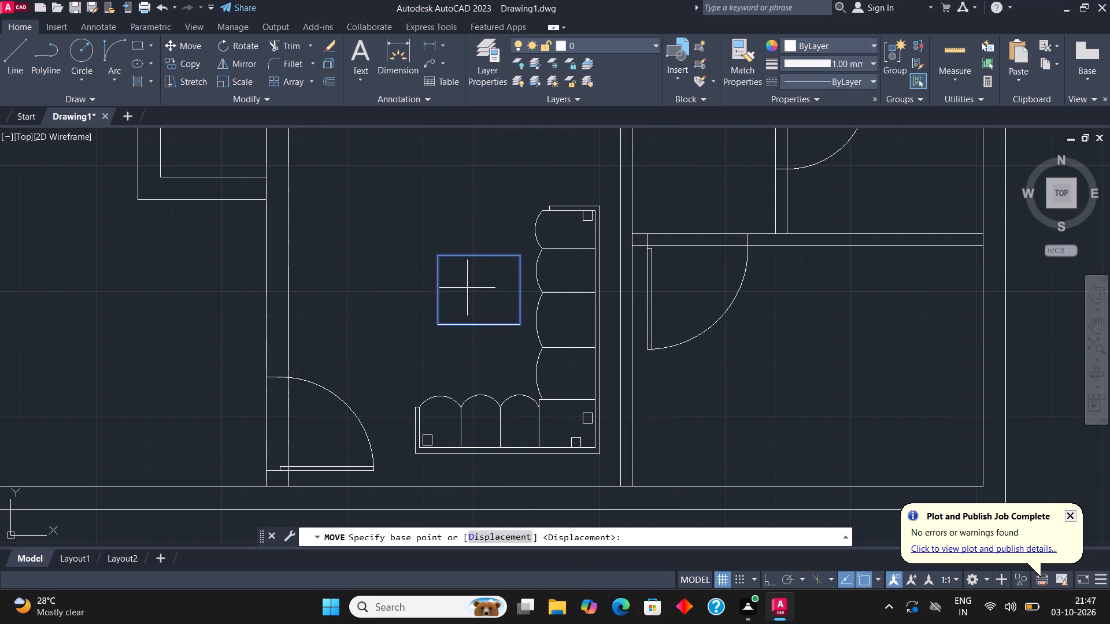
left_click(480, 288)
left_click(463, 302)
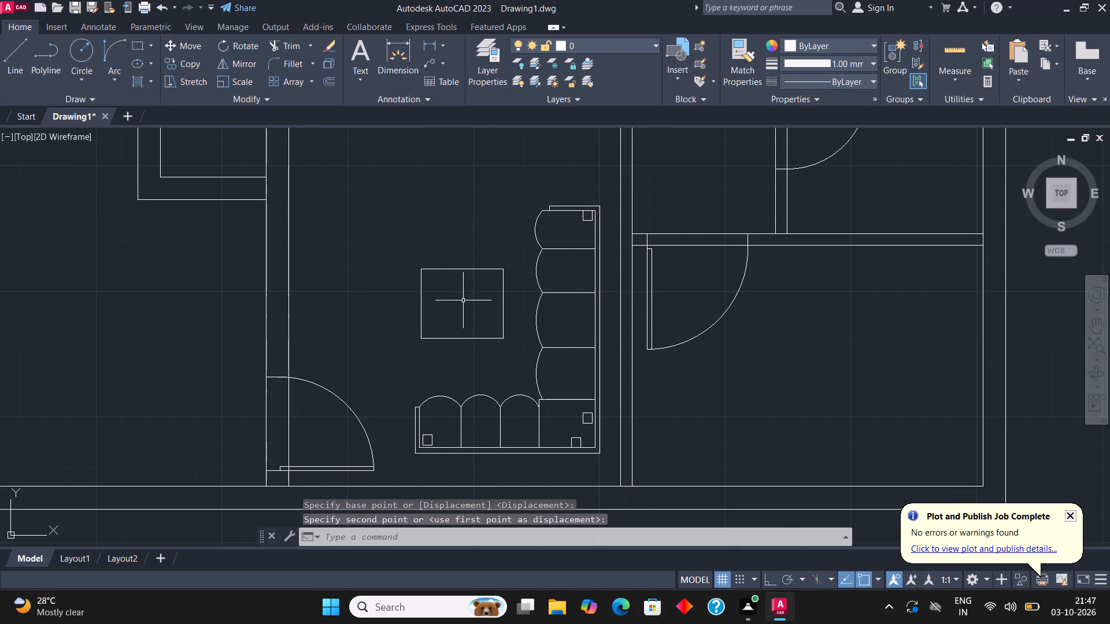
Offset the coffee table's outline 1" inward.
scroll(462, 288, "up", 2)
left_click_drag(462, 284, 458, 263)
left_click(439, 226)
left_click(324, 78)
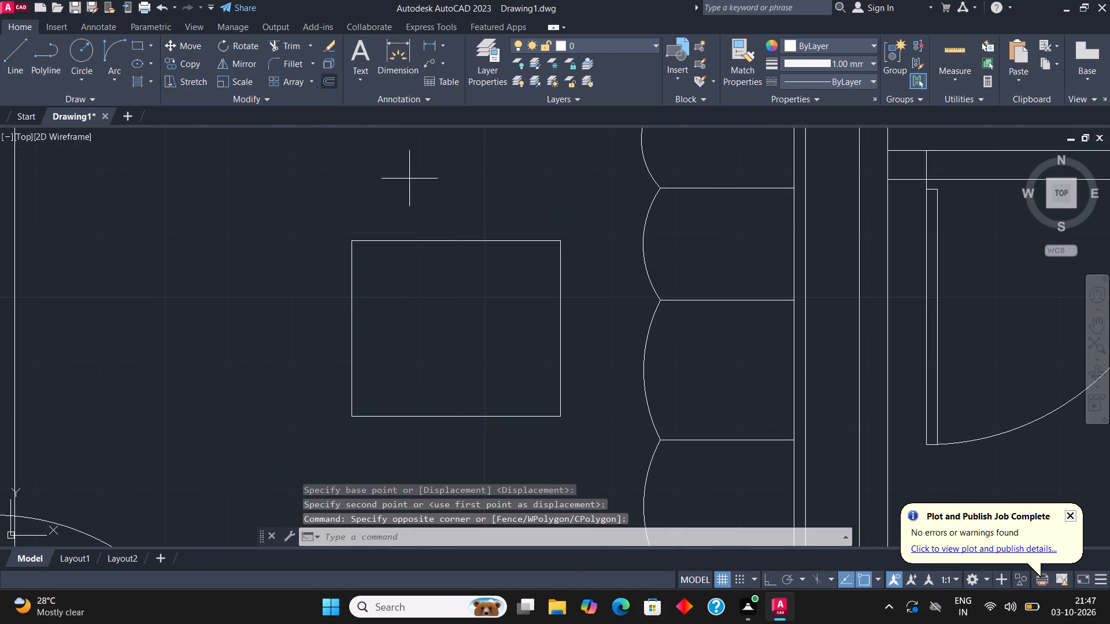
left_click(420, 238)
type("1\"")
key("Return")
left_click(428, 336)
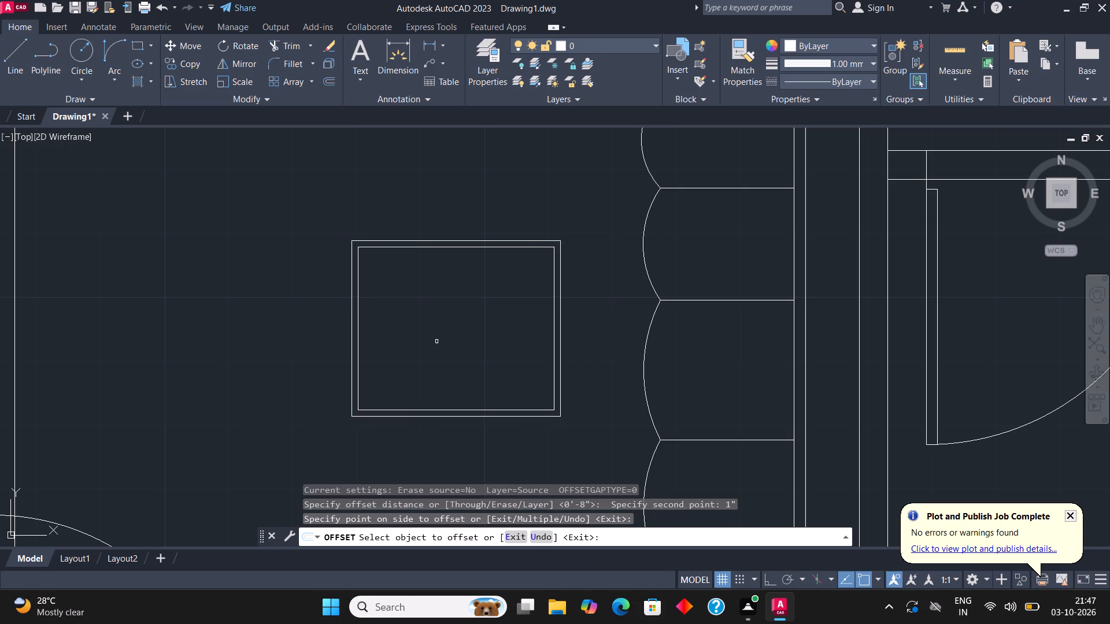
scroll(440, 343, "down", 3)
key("Escape")
Draw a small circle in the open floor above the coffee table and select it.
middle_click_drag(536, 285, 569, 332)
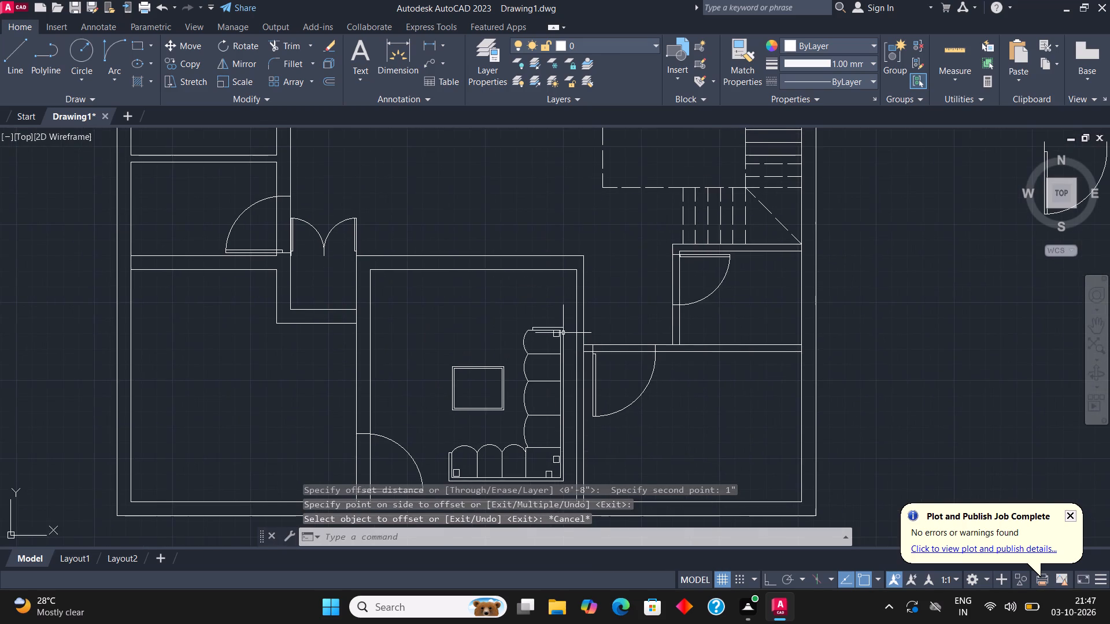
scroll(498, 343, "up", 2)
left_click(76, 42)
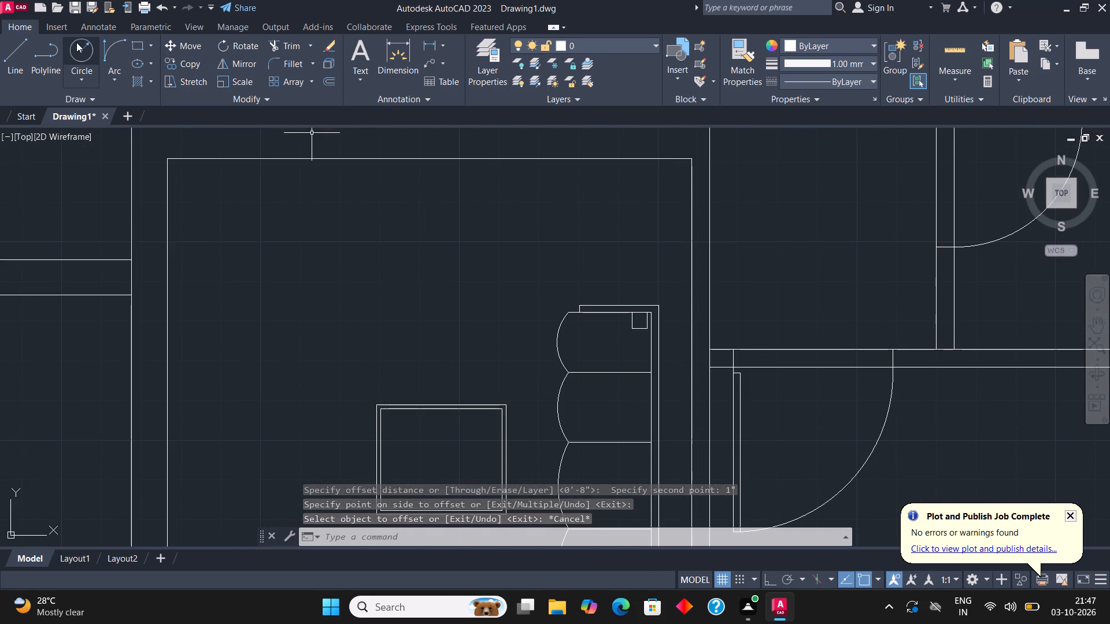
left_click(390, 306)
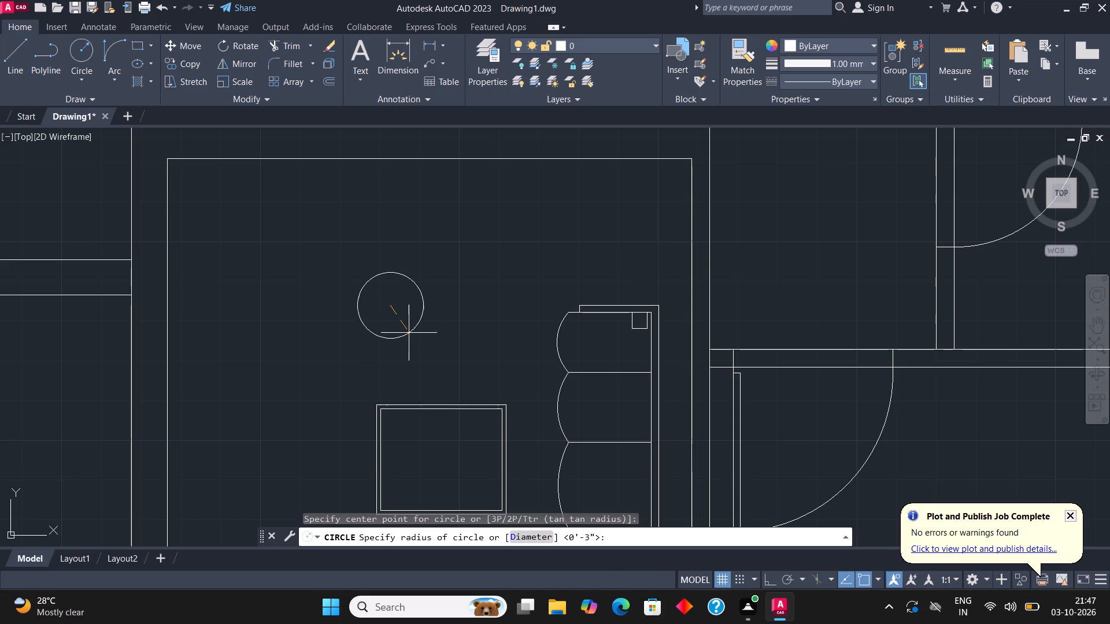
left_click(406, 329)
left_click(383, 277)
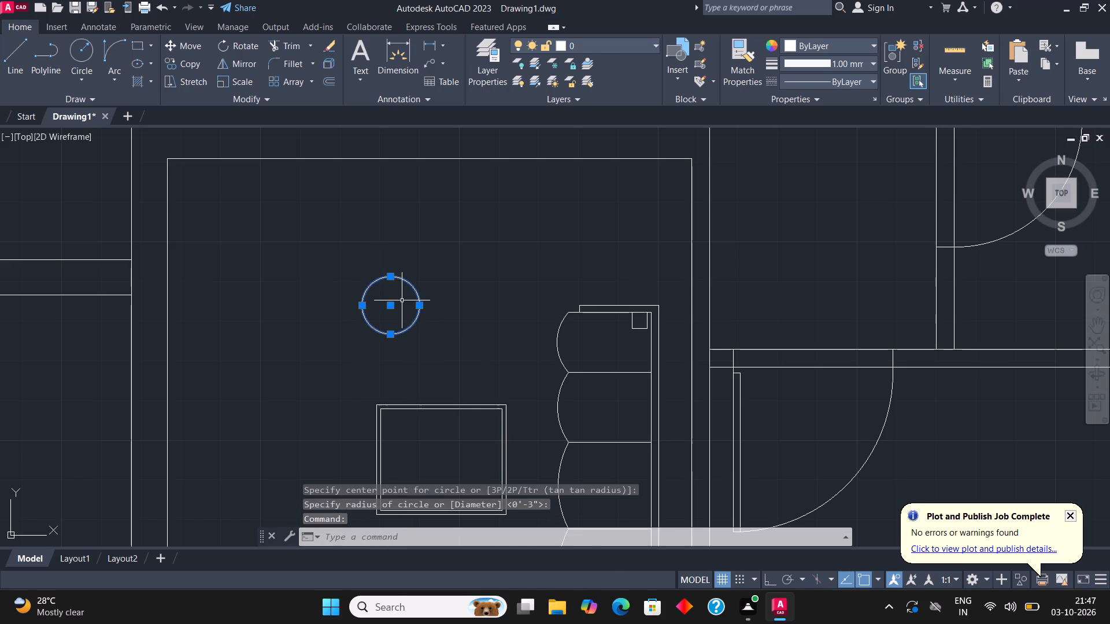
Offset the circle above the coffee table 1" inward.
left_click(327, 84)
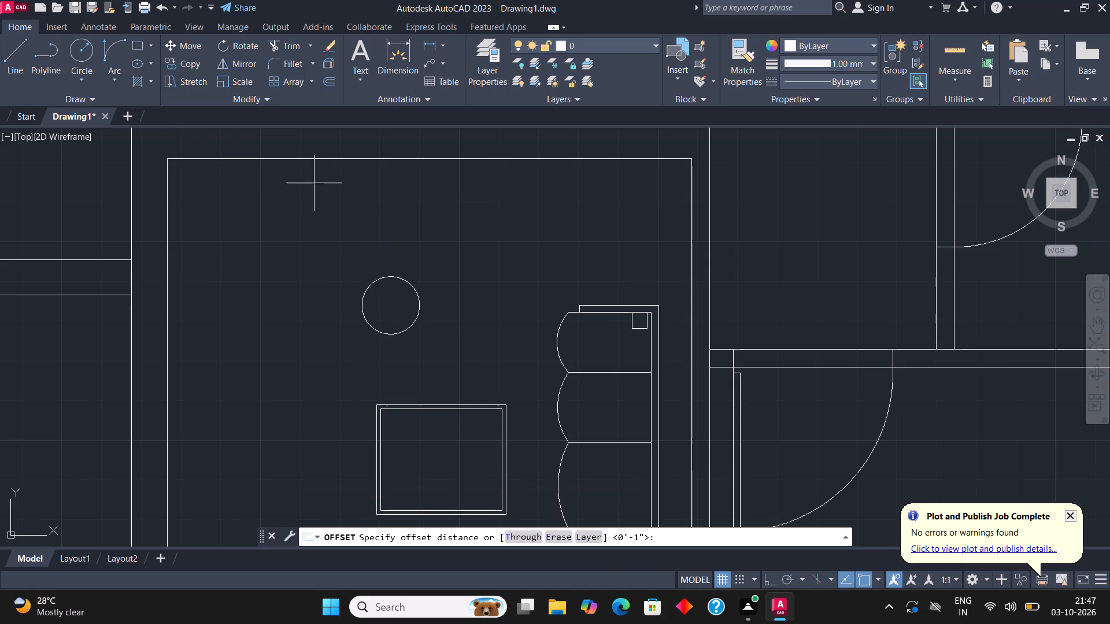
scroll(401, 288, "up", 1)
left_click(381, 270)
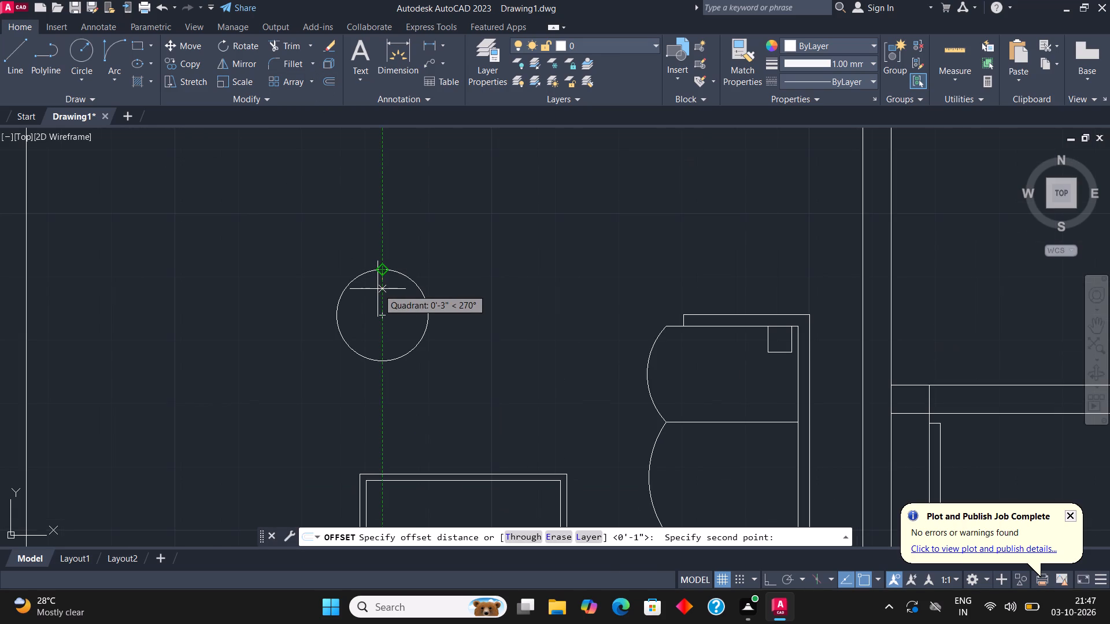
type("1\"")
key("Return")
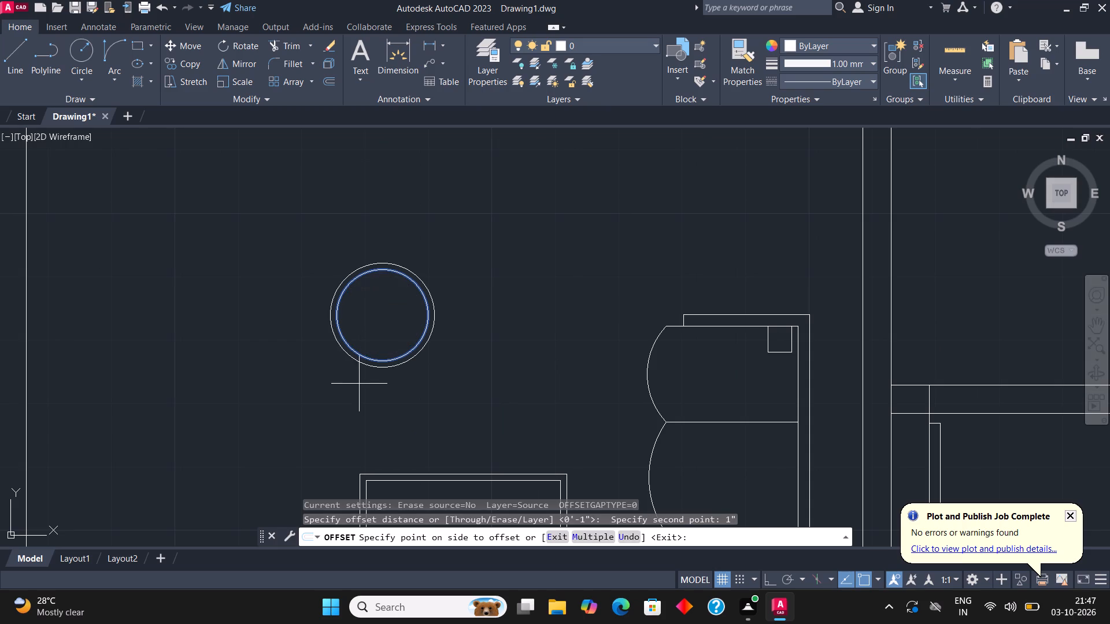
left_click(371, 329)
key("Escape")
Copy the two concentric circles horizontally about 1'-10" toward the L-shaped sofa, with Ortho on.
left_click_drag(412, 320, 409, 314)
left_click(335, 255)
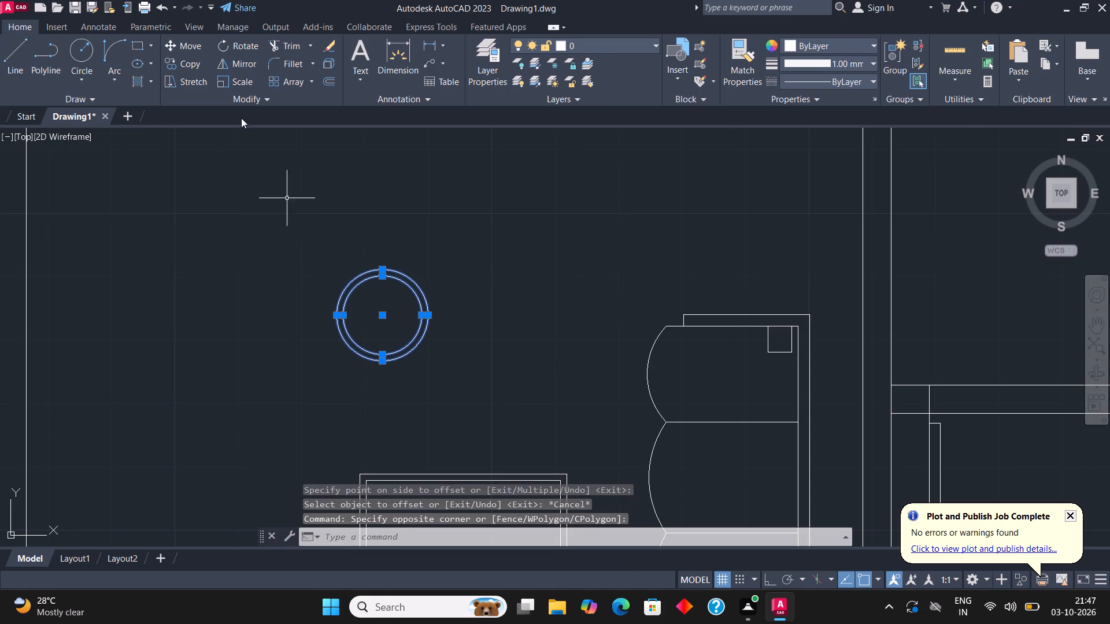
left_click(176, 62)
left_click(380, 311)
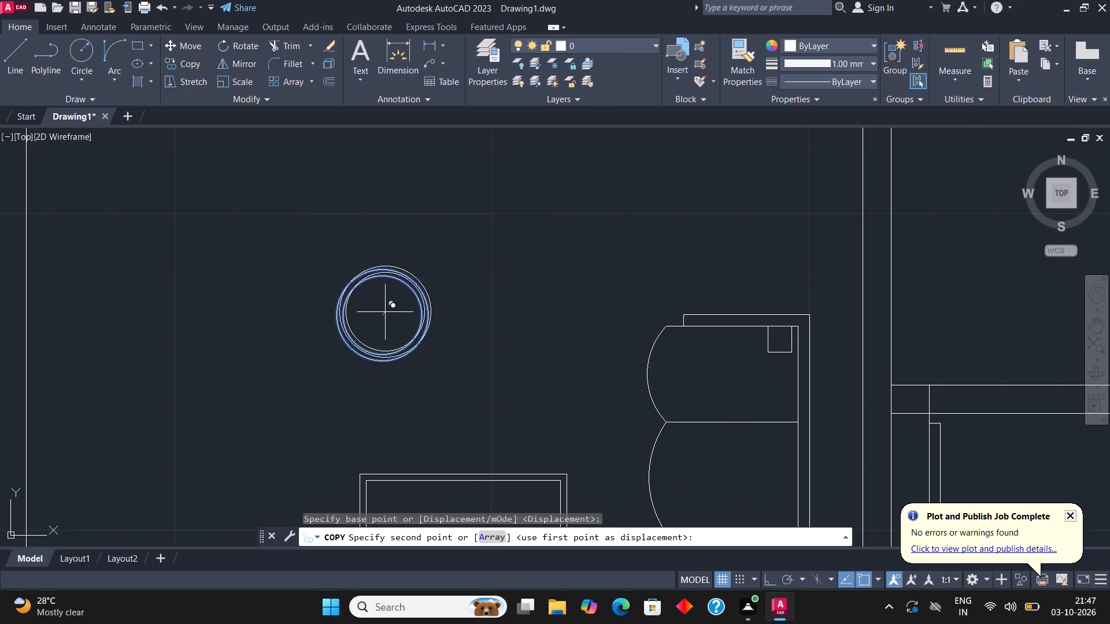
key("F8")
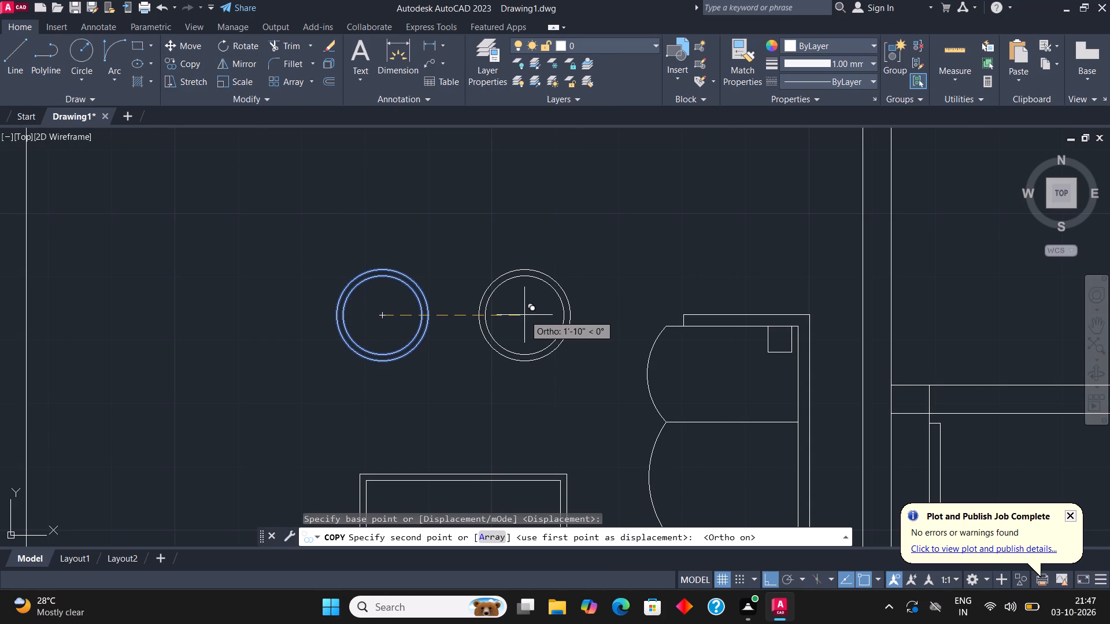
left_click(526, 313)
key("Escape")
Draw a tall narrow rectangle just inside the room's left wall, opposite the L-shaped sofa's vertical run and above the door swing.
scroll(472, 343, "down", 2)
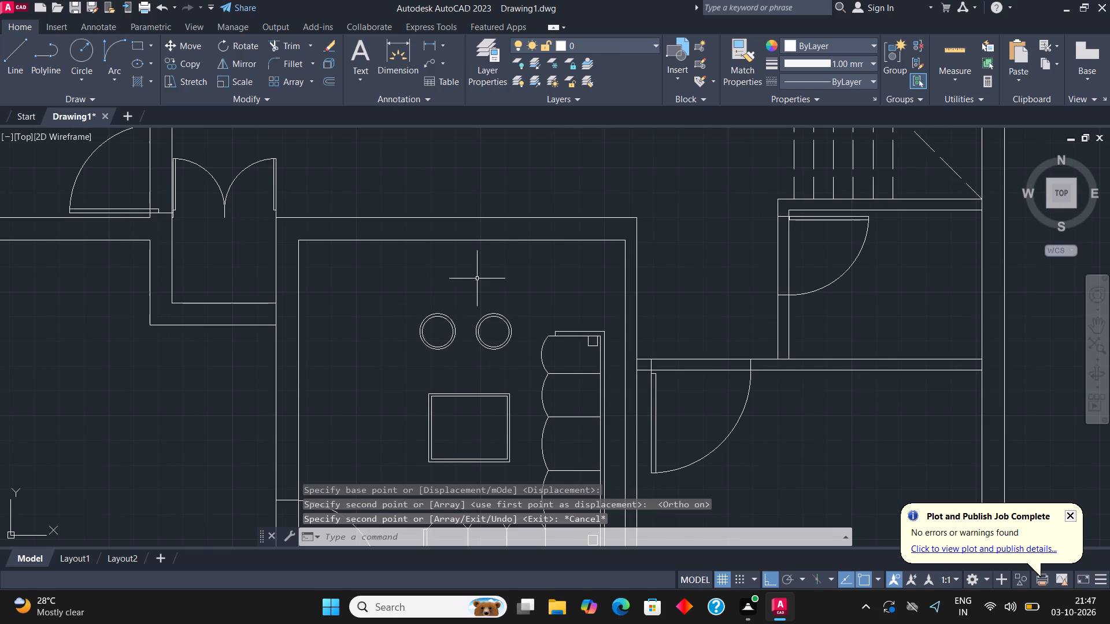
scroll(559, 295, "down", 1)
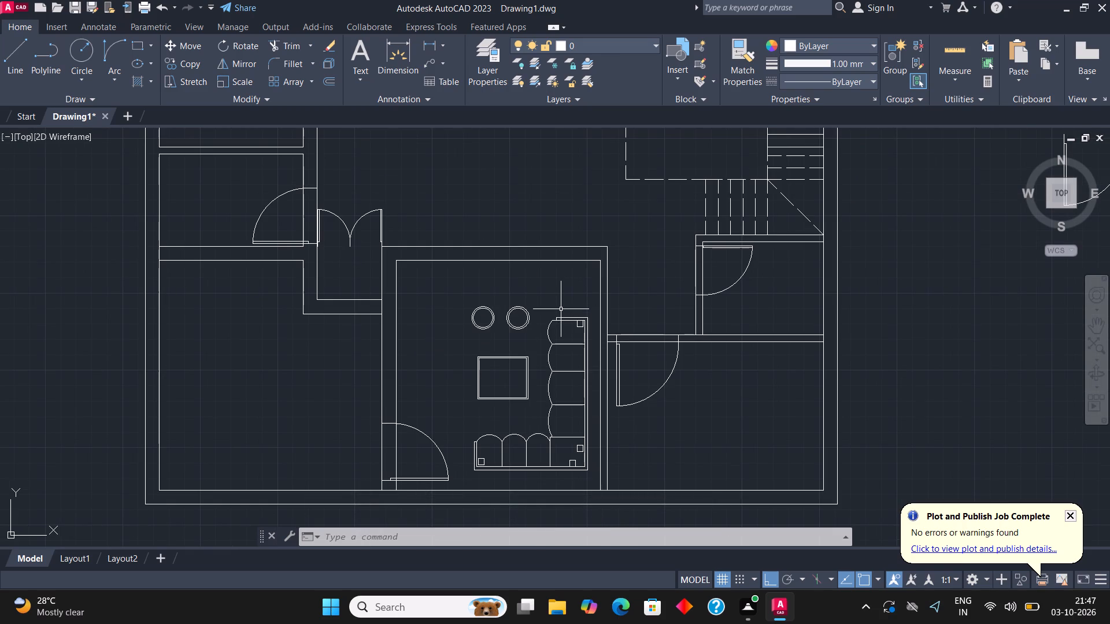
middle_click_drag(532, 308, 550, 306)
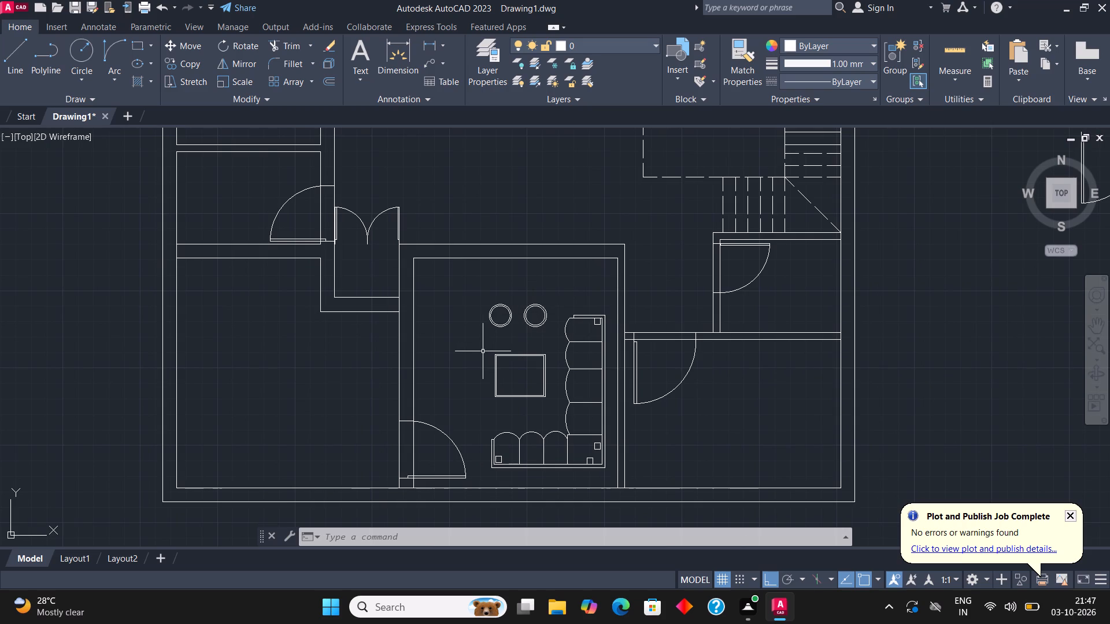
scroll(473, 346, "up", 2)
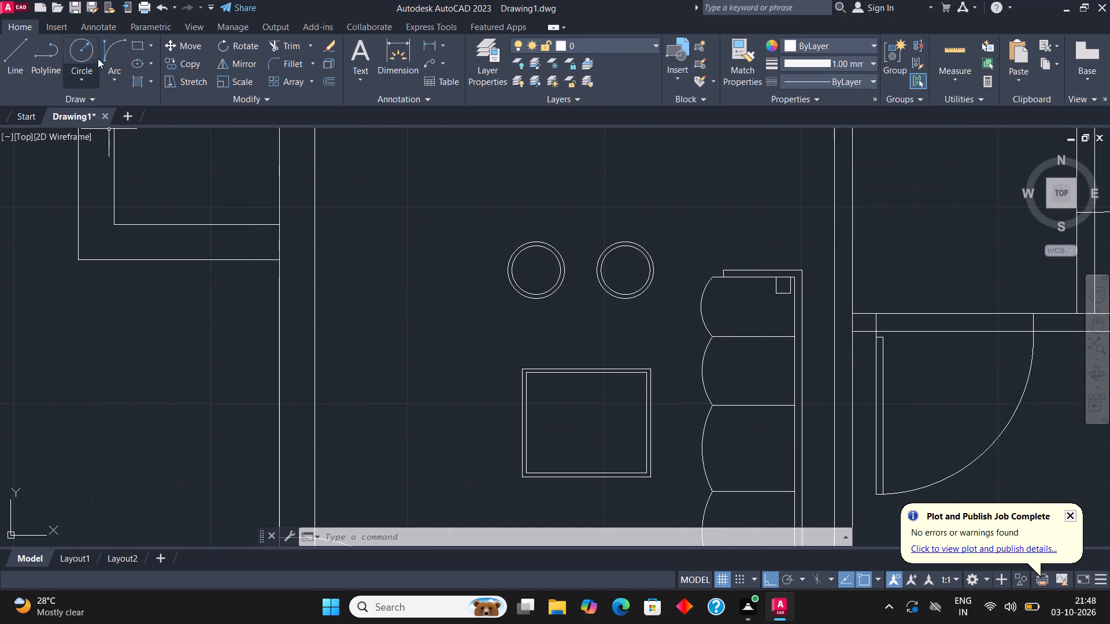
left_click(142, 40)
scroll(360, 279, "down", 1)
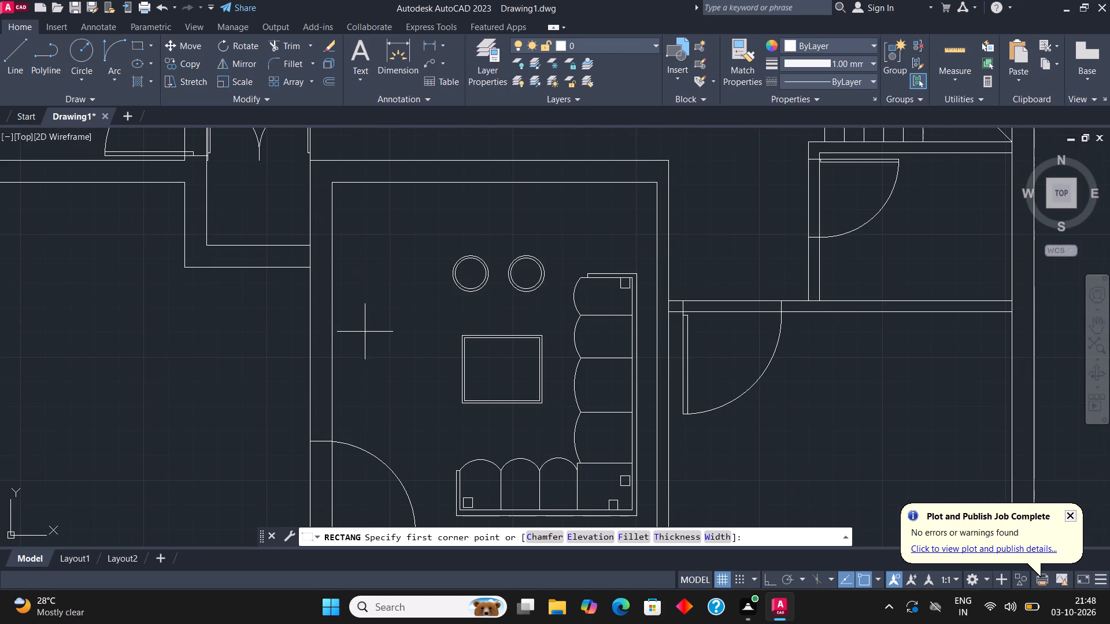
left_click(348, 389)
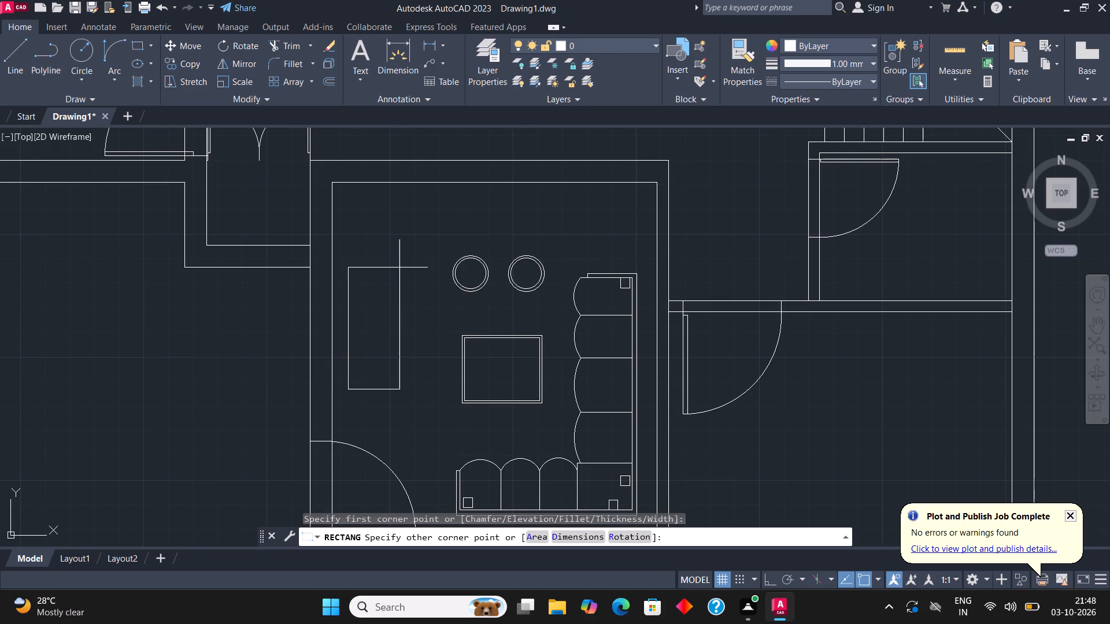
left_click(398, 262)
Draw a horizontal line across the new rectangle, about a third of the way up from its lower edge.
scroll(405, 275, "up", 1)
middle_click_drag(402, 275, 371, 308)
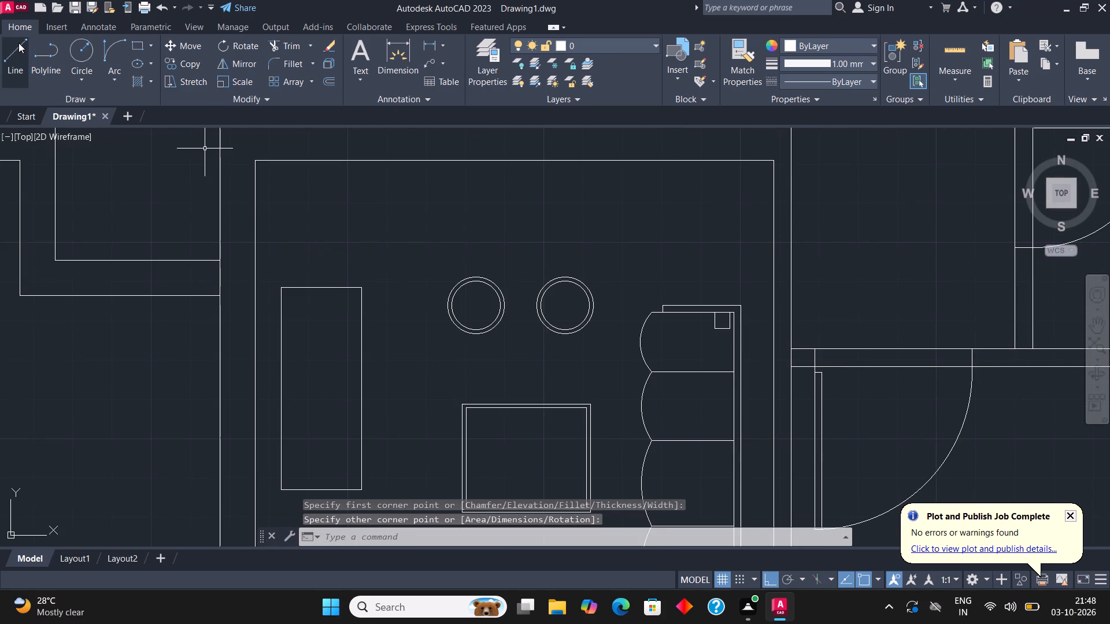
left_click(18, 45)
left_click(279, 419)
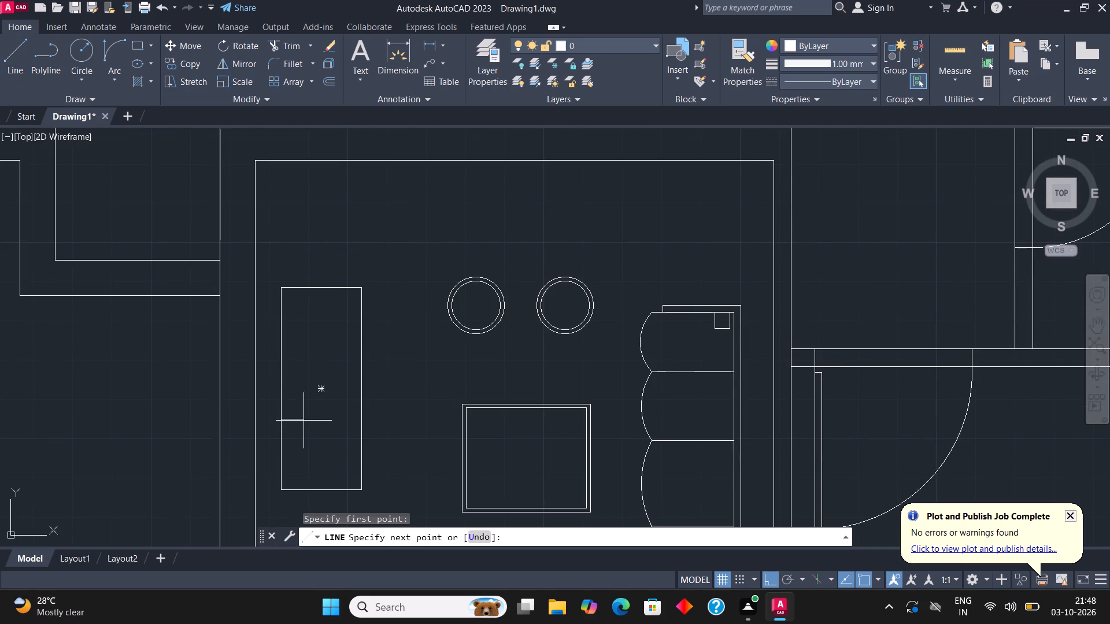
left_click(361, 418)
key("grave")
key("Escape")
Copy the horizontal dividing line about 1'-4" straight up to split the rectangle into three seats.
left_click(330, 419)
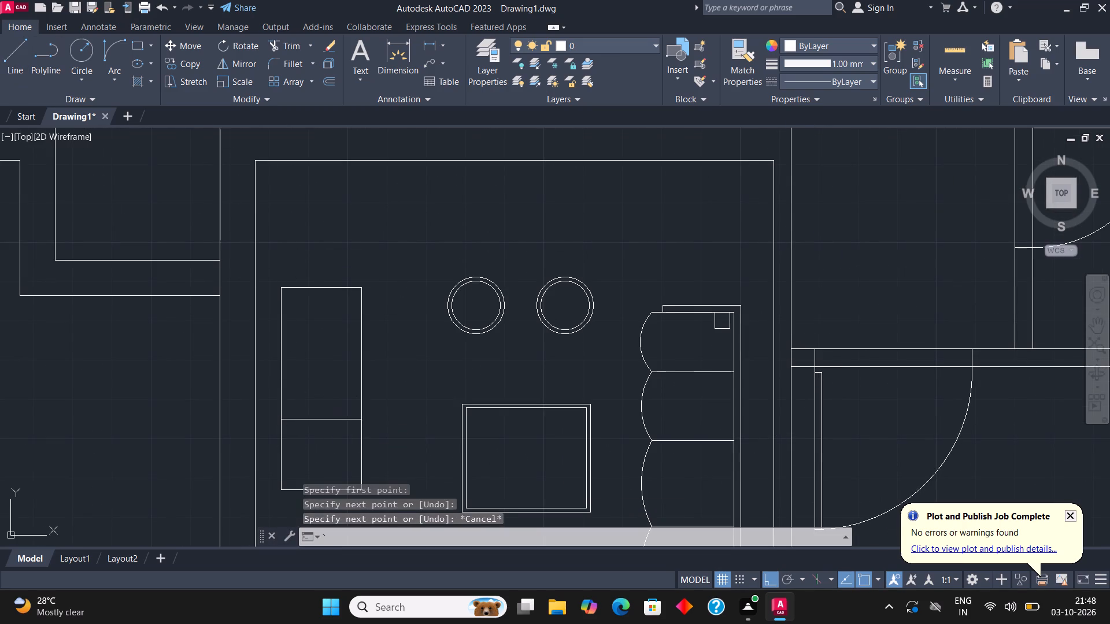
left_click(330, 426)
left_click(329, 396)
key("Escape")
left_click(323, 437)
left_click(313, 410)
left_click(195, 63)
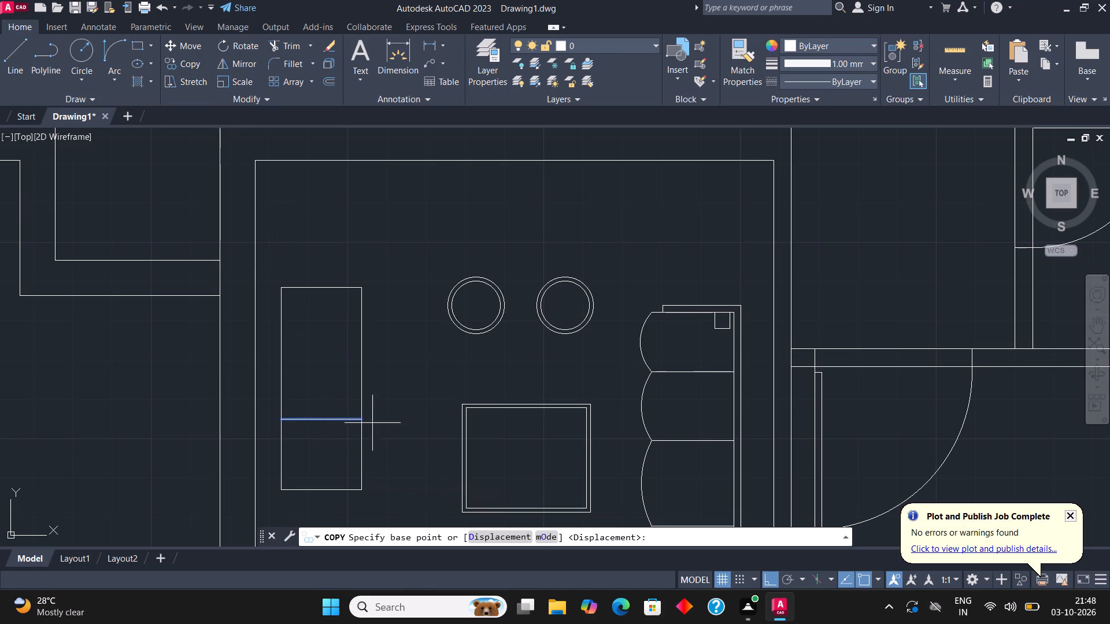
left_click(320, 425)
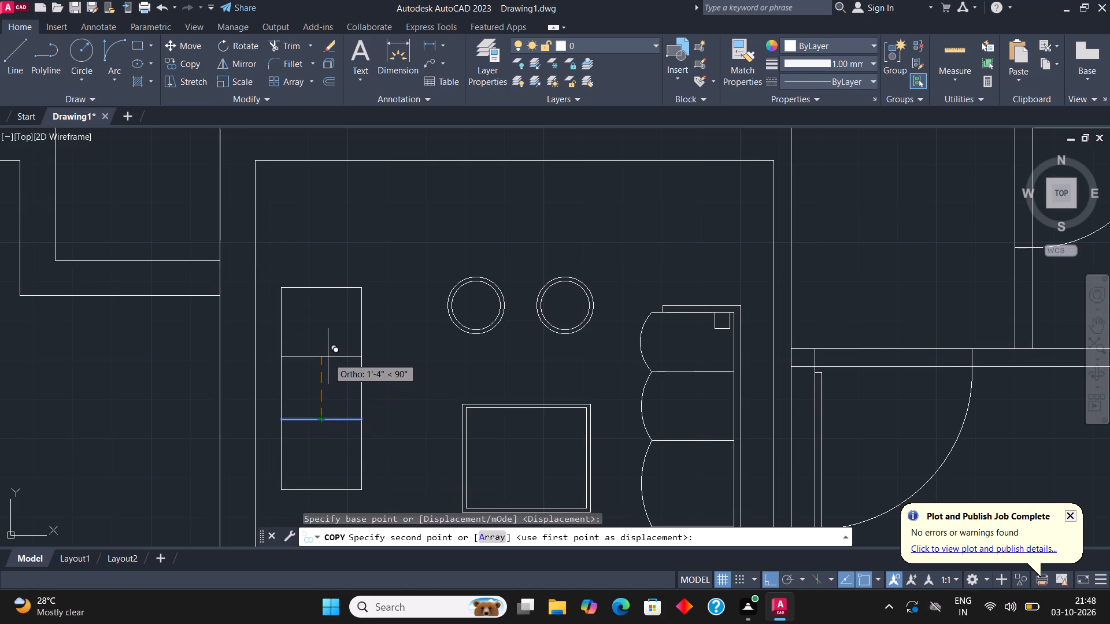
left_click(328, 354)
Draw the sofa's back and arm outline as connected lines wrapping the three-seat rectangle's top, wall side and bottom.
left_click(12, 46)
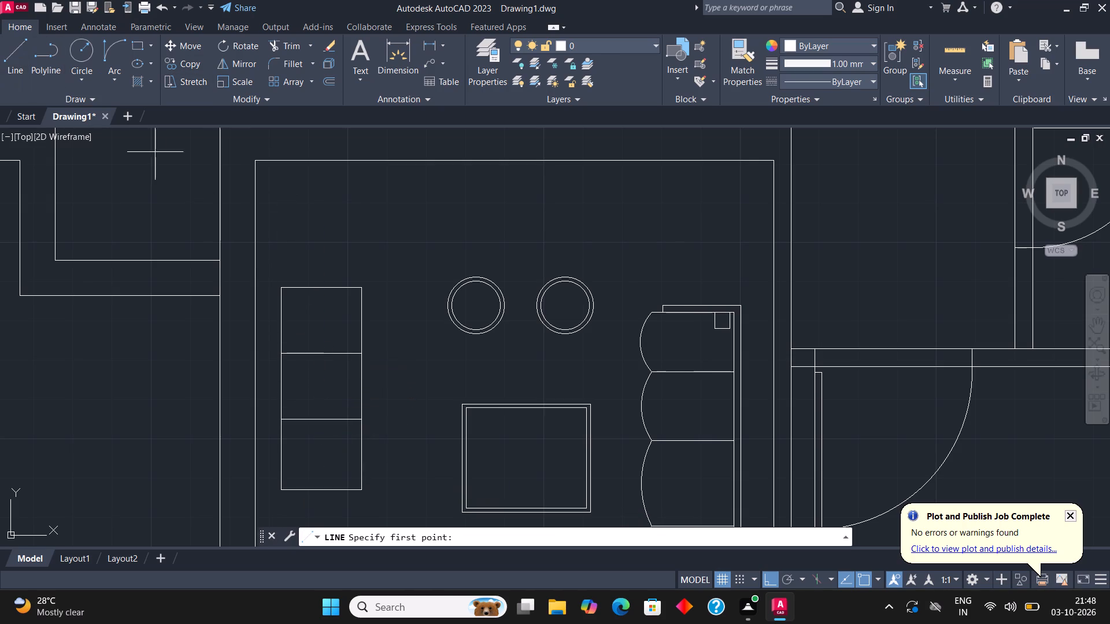
left_click(345, 287)
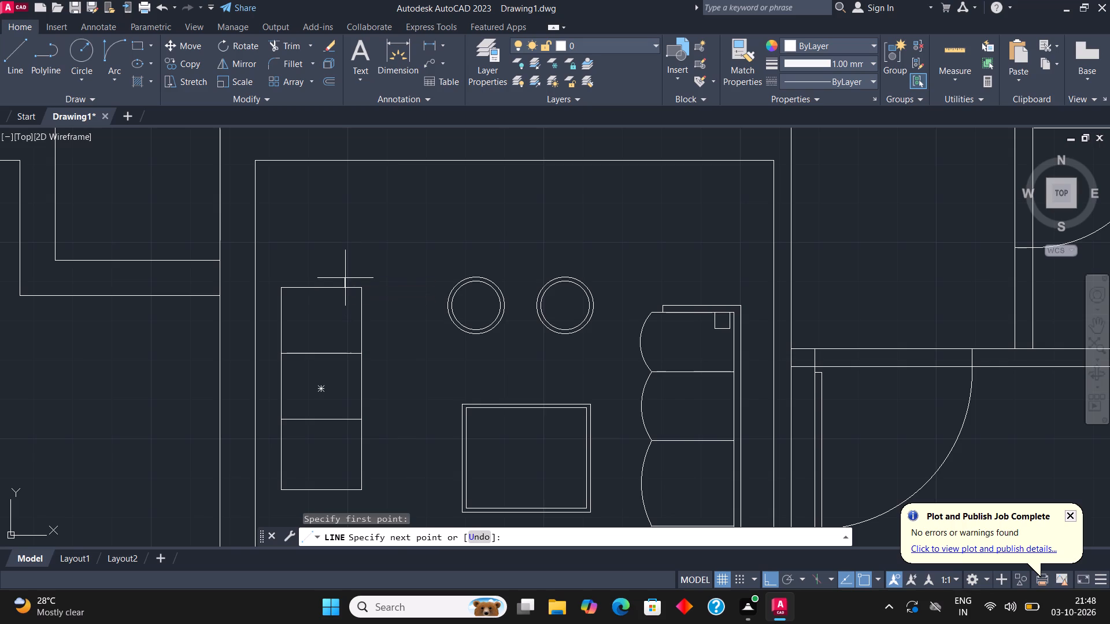
left_click(345, 278)
left_click(270, 281)
scroll(276, 395, "down", 1)
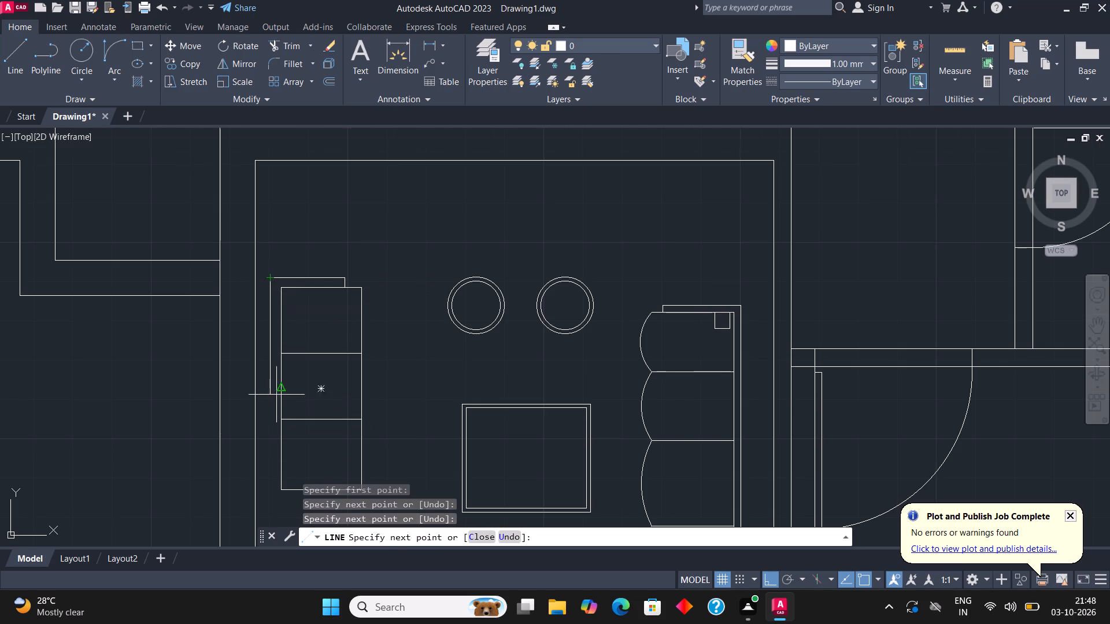
scroll(272, 439, "up", 2)
scroll(276, 461, "down", 1)
scroll(276, 481, "up", 2)
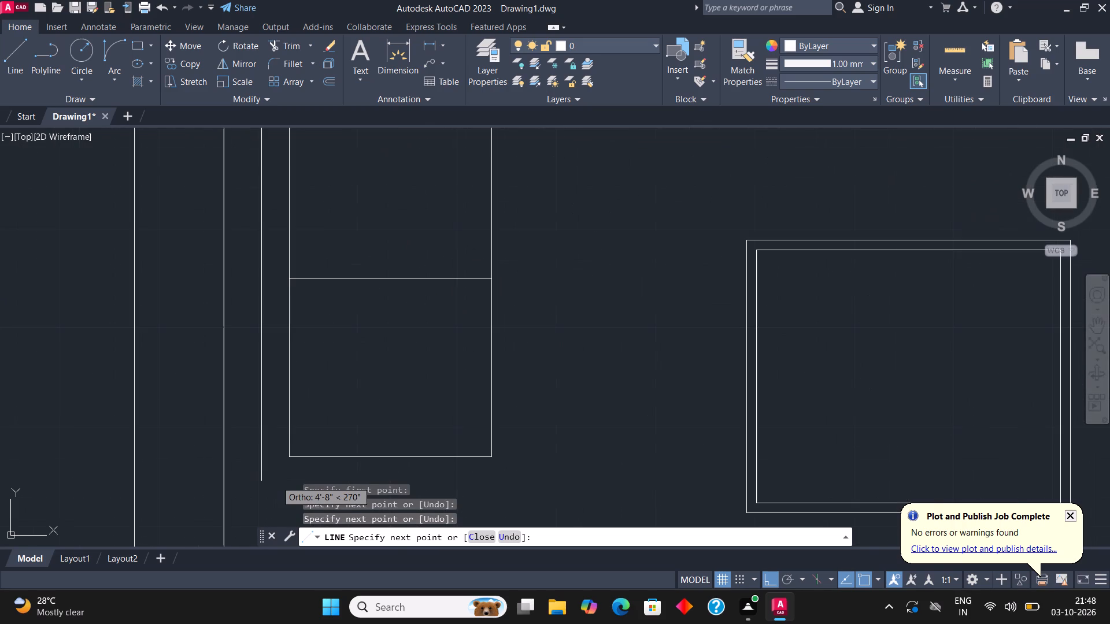
left_click(277, 491)
scroll(280, 480, "down", 2)
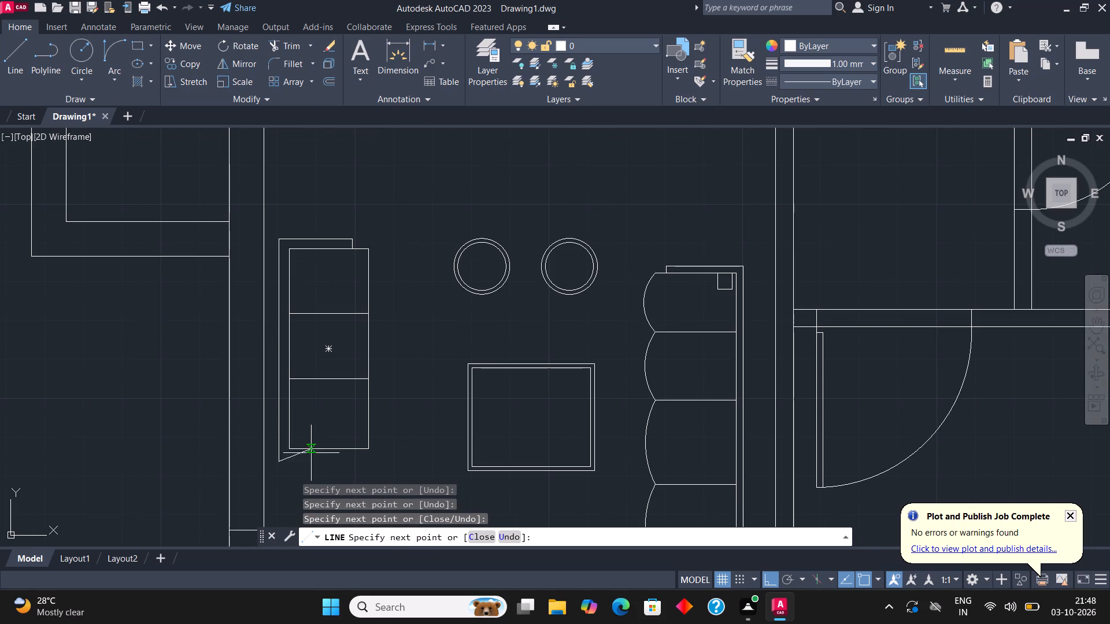
scroll(337, 457, "up", 1)
scroll(357, 381, "down", 1)
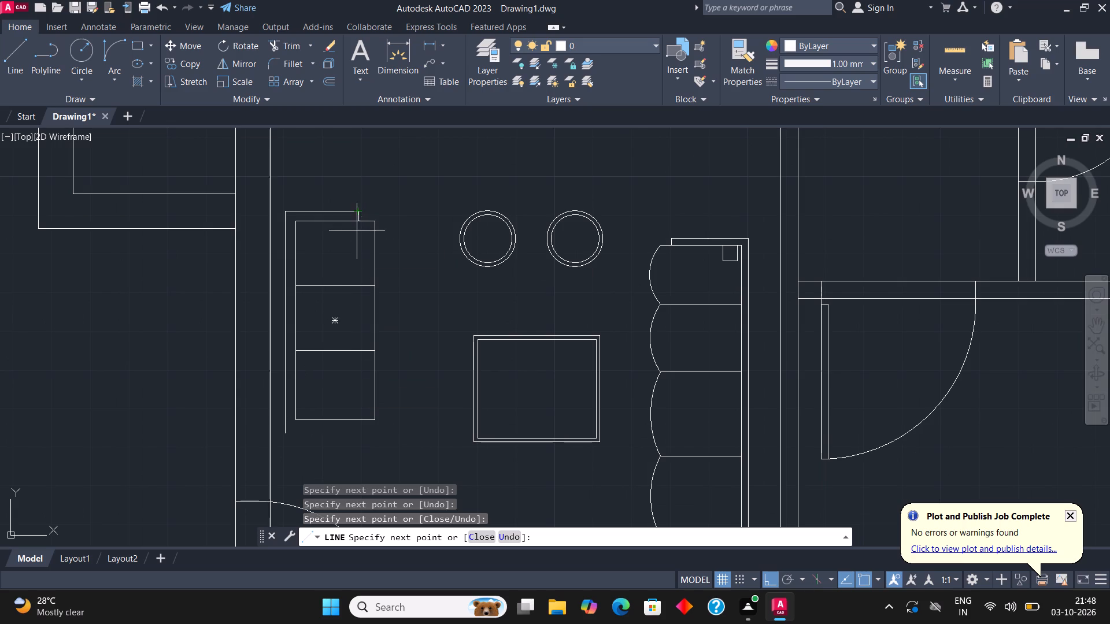
left_click(356, 435)
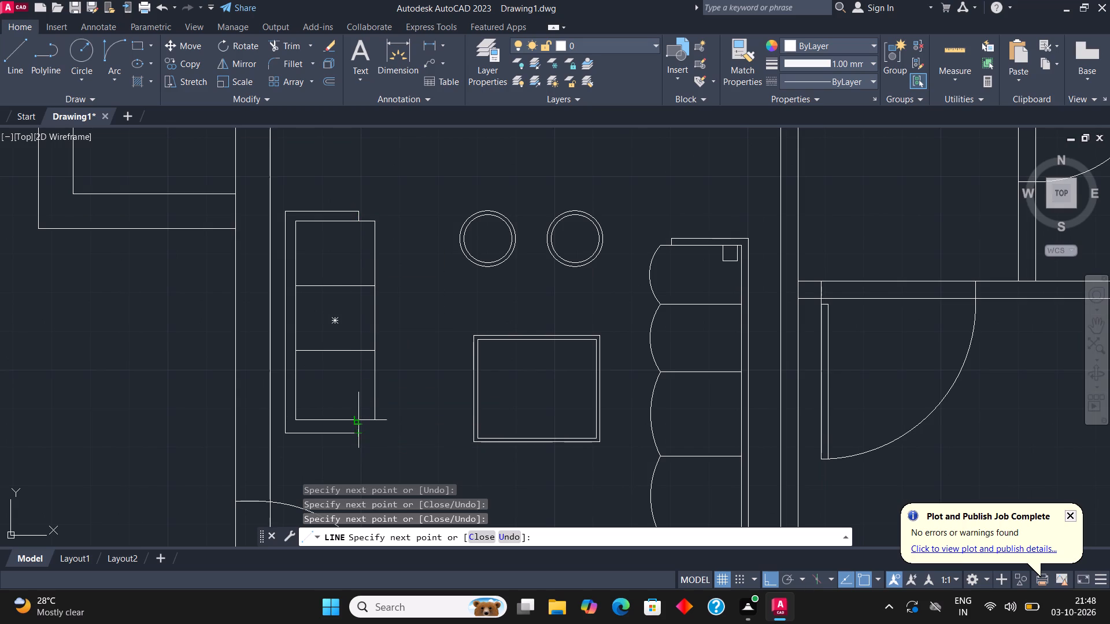
left_click(357, 415)
key("Escape")
Move the top line of the sofa's back and arm outline 1" upward.
scroll(333, 433, "up", 2)
scroll(333, 434, "down", 3)
scroll(342, 300, "up", 4)
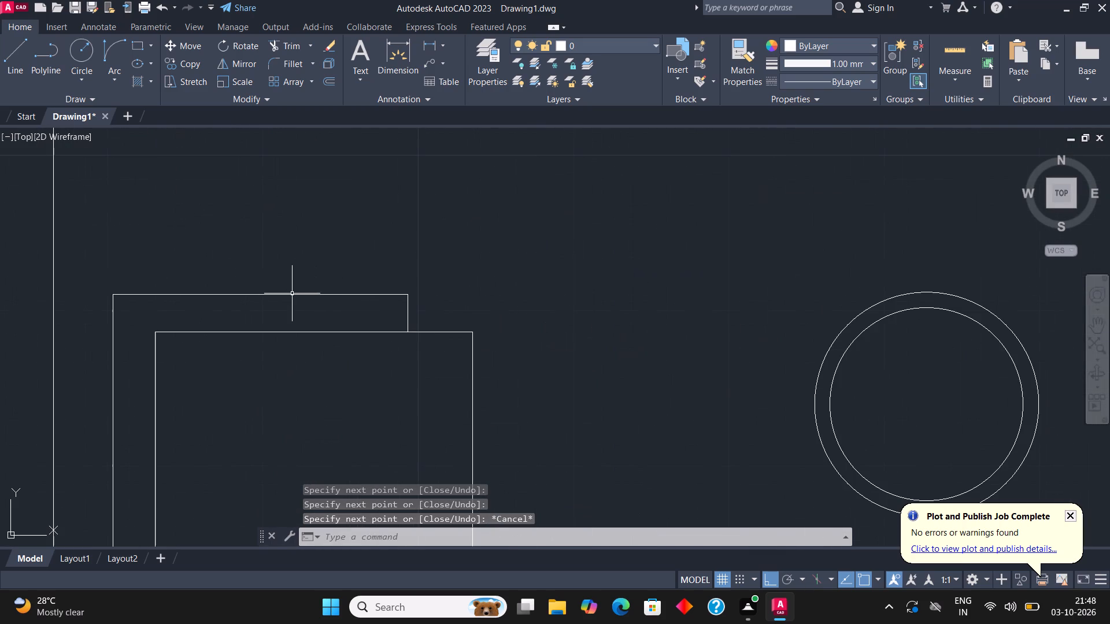
left_click(292, 294)
left_click(262, 295)
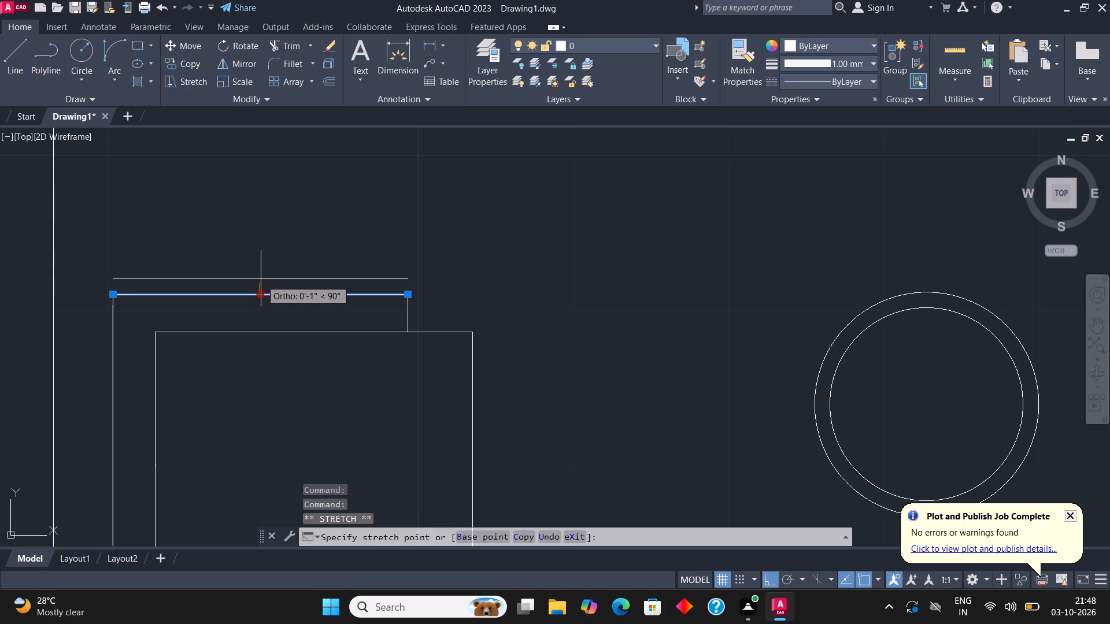
left_click(261, 278)
key("Escape")
Fillet the raised top line with the outline's long back line and short arm-end line to close both upper corners.
left_click(292, 62)
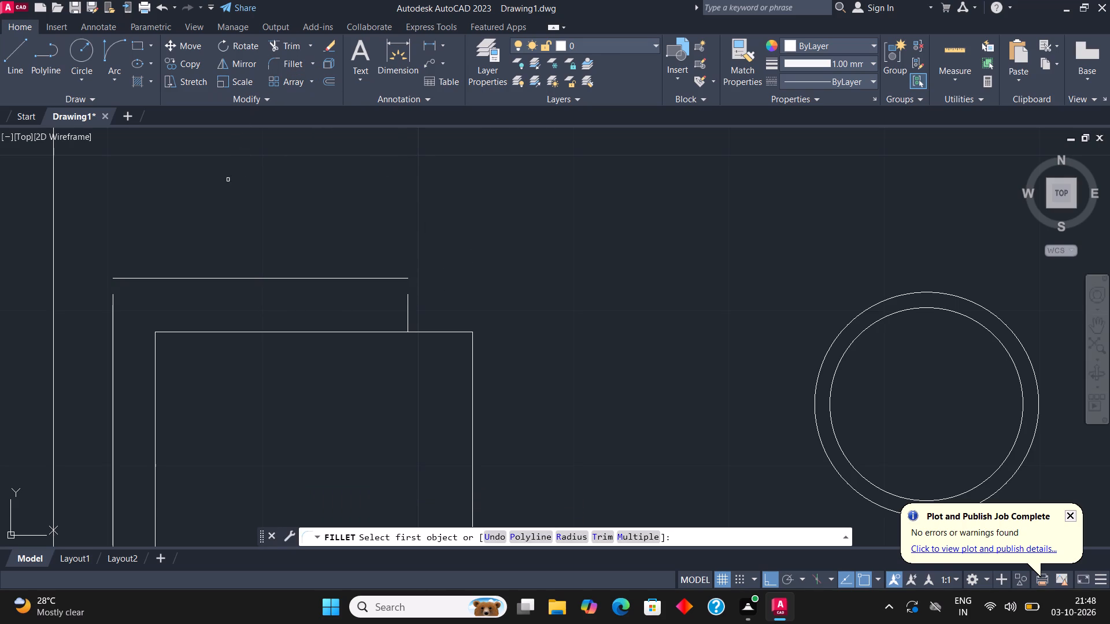
left_click(113, 313)
left_click(152, 280)
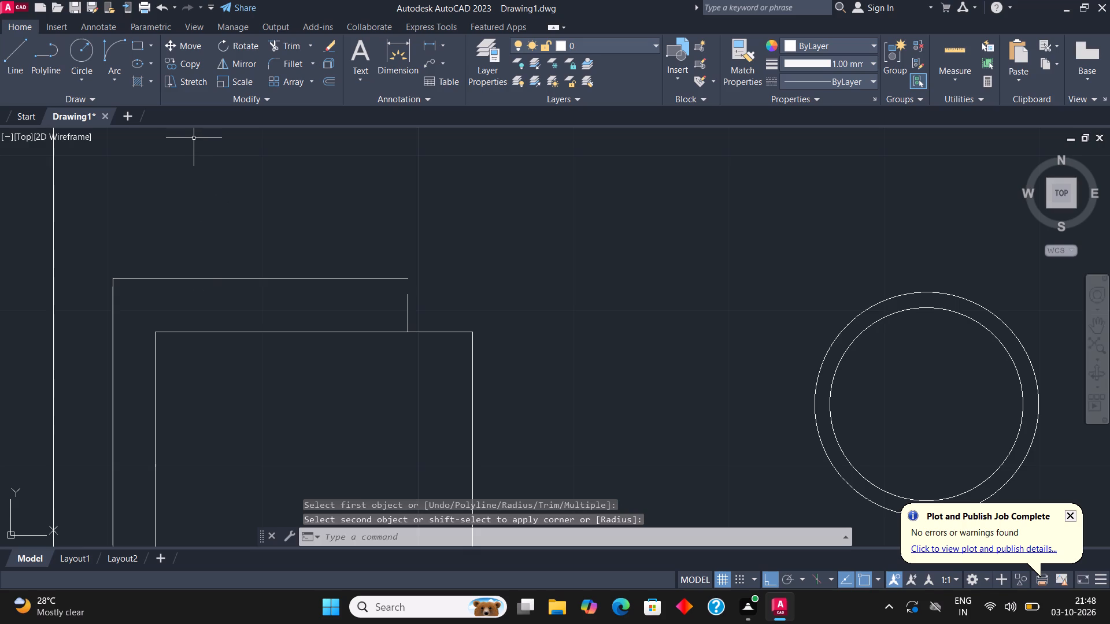
left_click(288, 62)
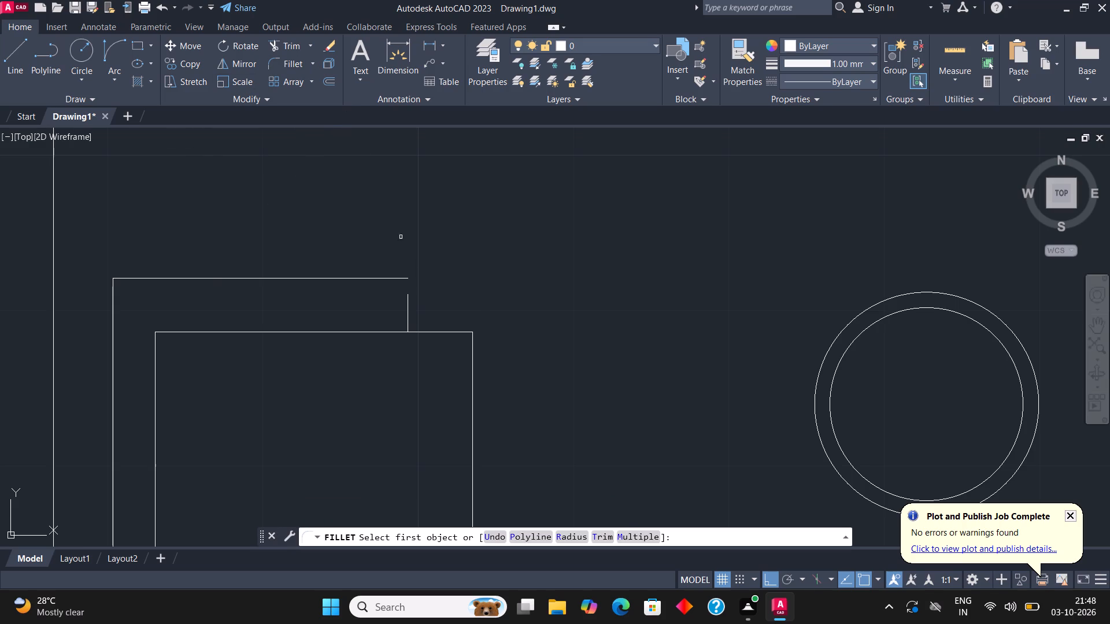
left_click(380, 278)
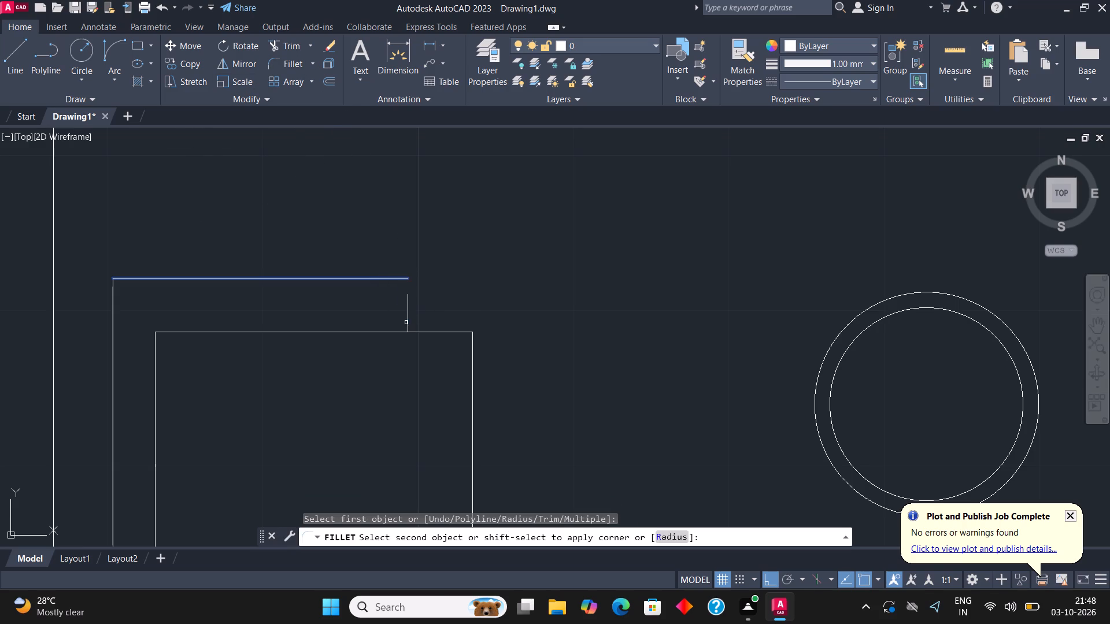
left_click(408, 320)
scroll(435, 254, "down", 3)
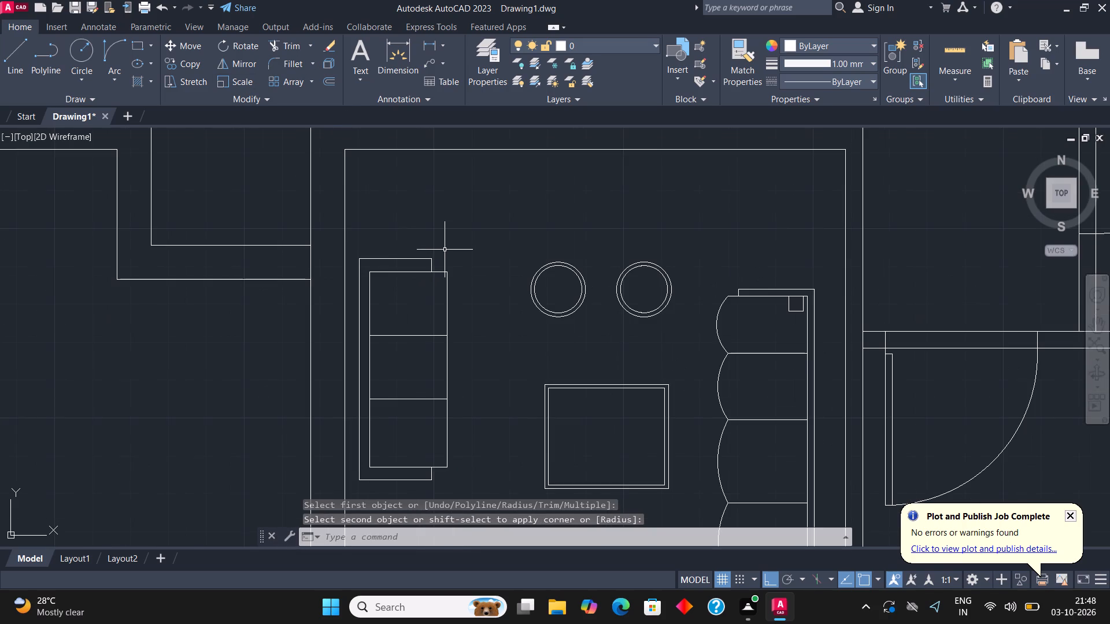
key("Escape")
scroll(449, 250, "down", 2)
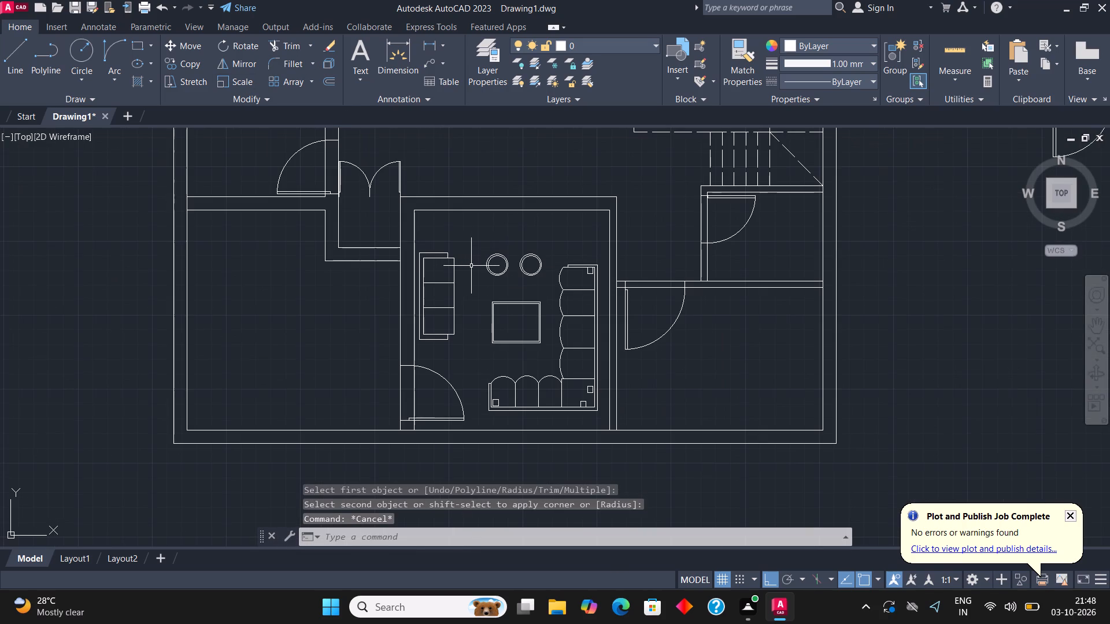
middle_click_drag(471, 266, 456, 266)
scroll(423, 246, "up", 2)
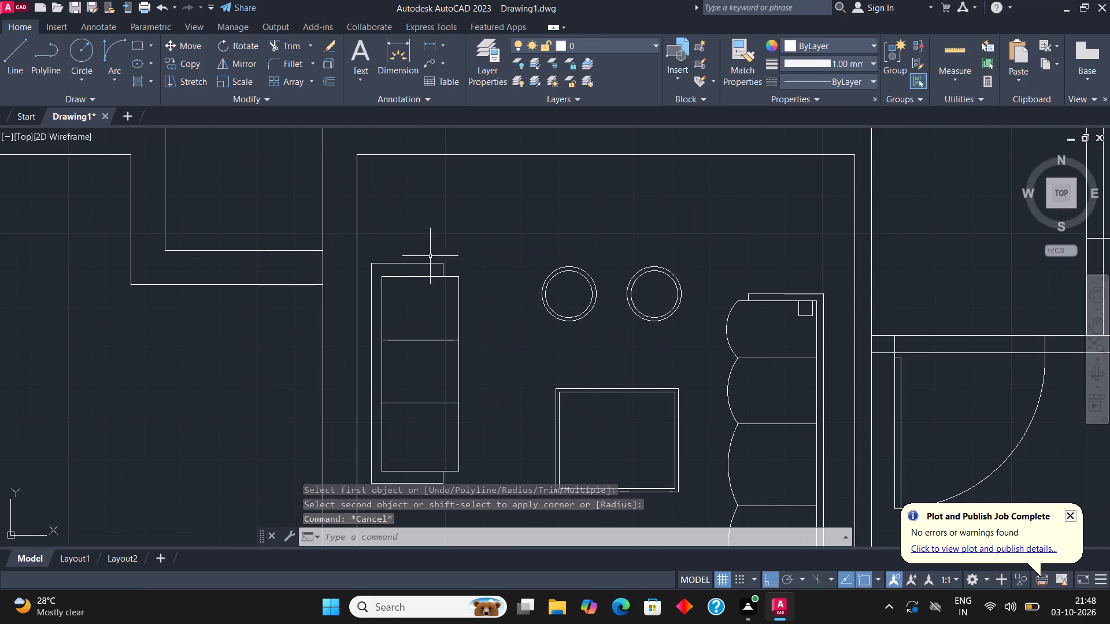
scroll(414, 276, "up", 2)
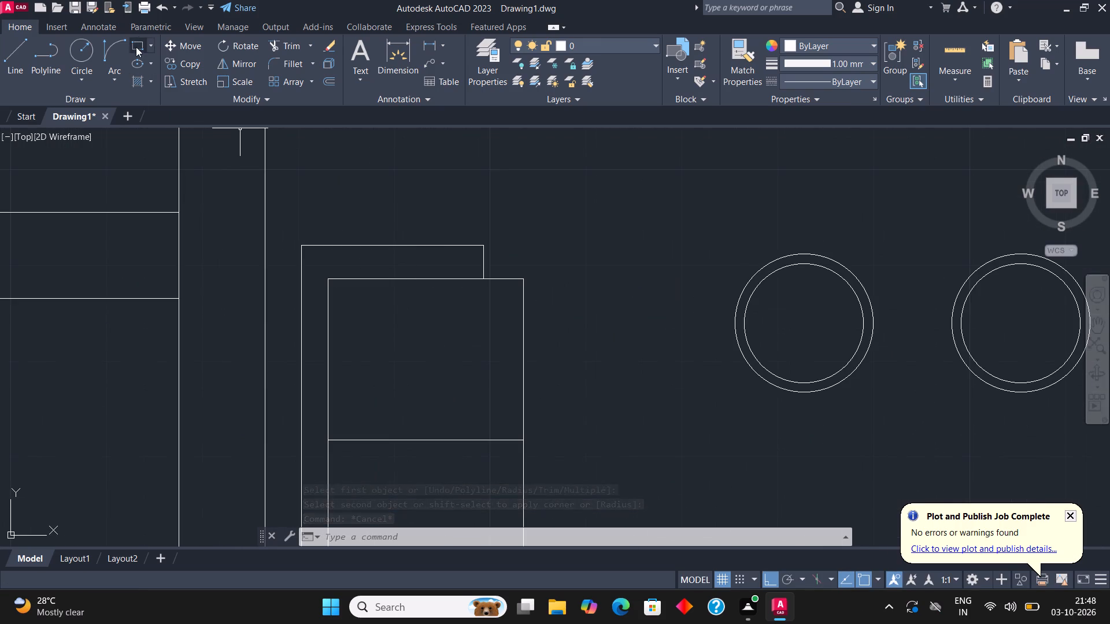
Draw a small square cushion as a rectangle in the middle of the three-seat sofa's top seat.
left_click(136, 48)
left_click(413, 335)
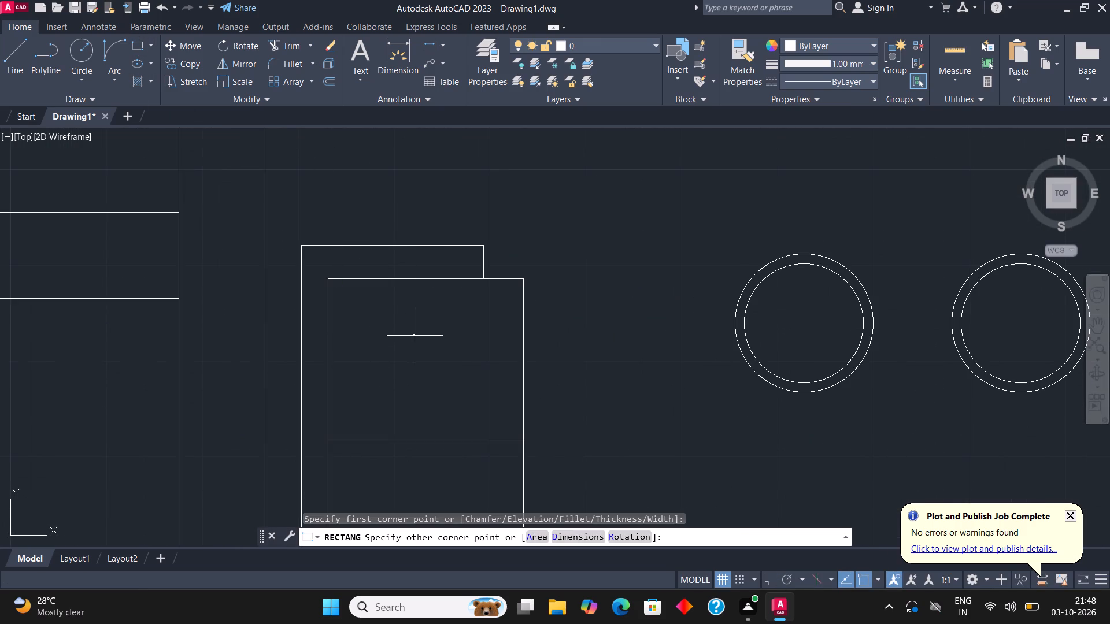
left_click(454, 373)
key("Escape")
Rotate the small square about its centre by about 223°, with ortho off, so it sits as a diamond.
left_click(434, 335)
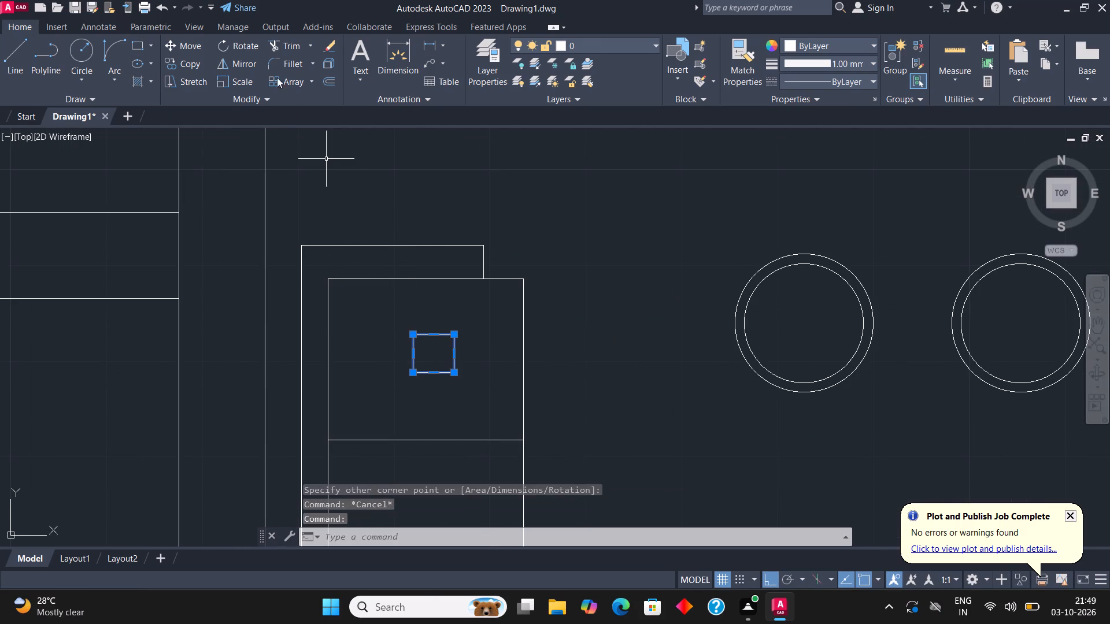
left_click(246, 46)
left_click(431, 352)
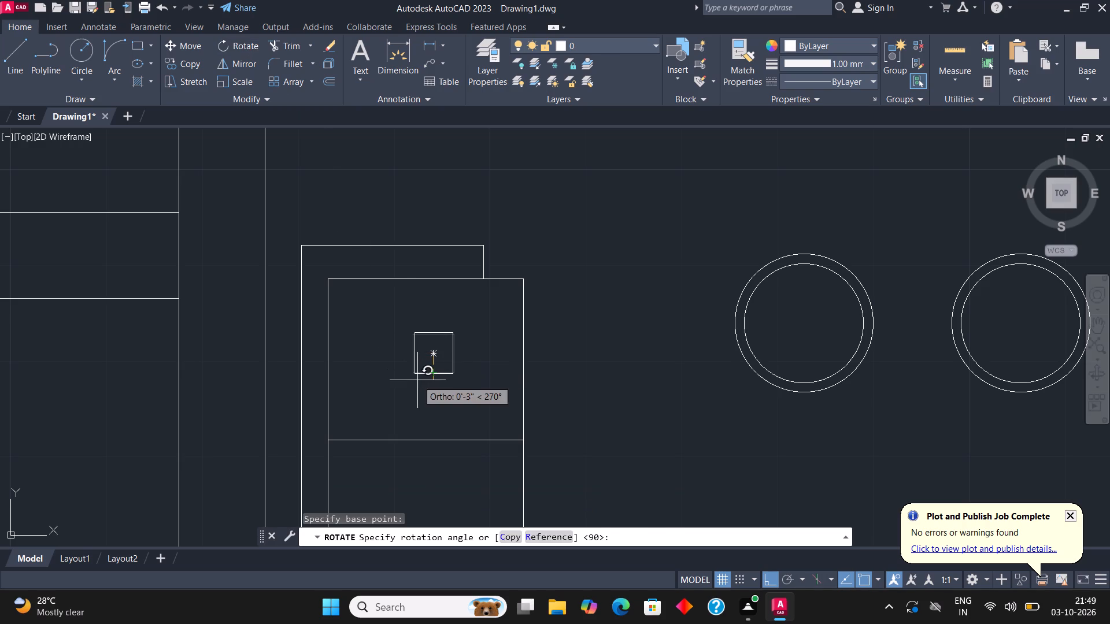
key("F8")
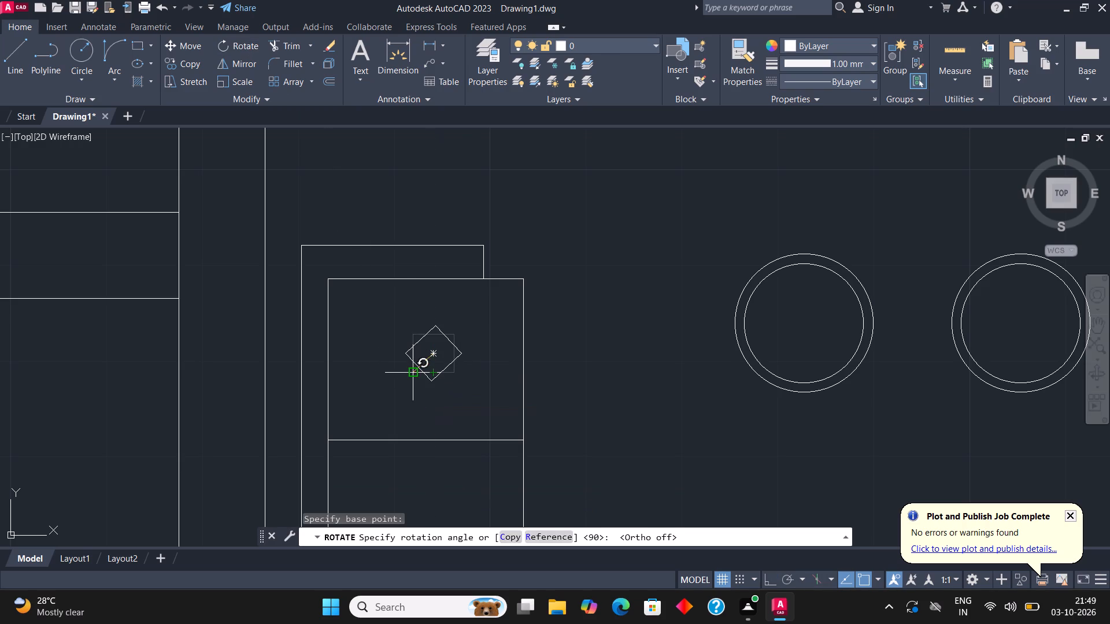
left_click(414, 370)
Copy the diamond cushion into the upper back-side corner of each of the three-seat sofa's three seats.
left_click(434, 343)
left_click(419, 324)
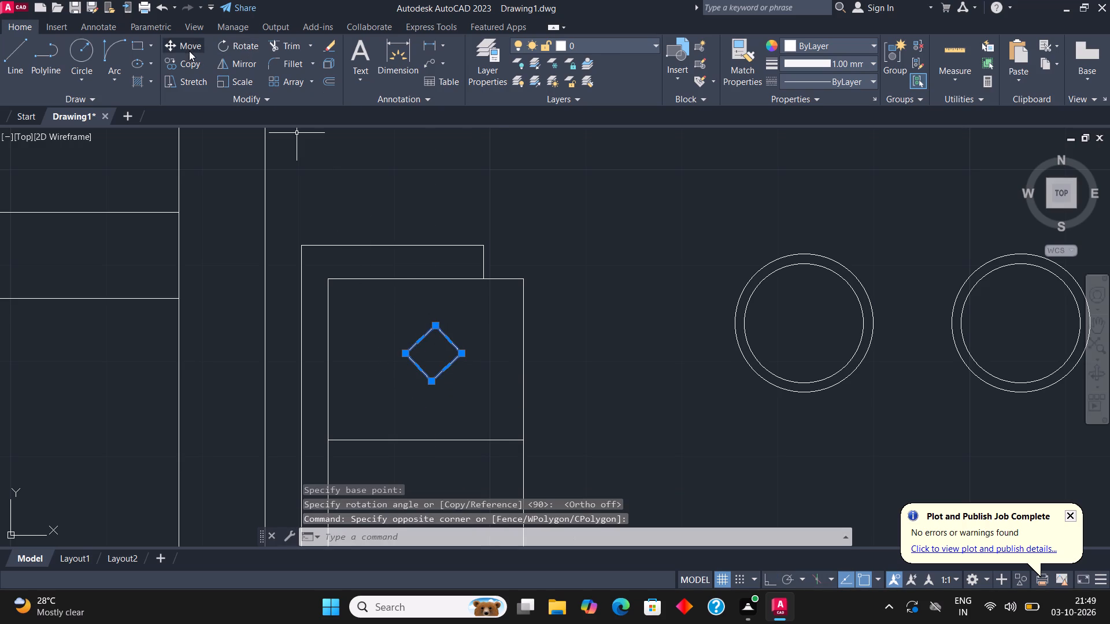
left_click(190, 63)
left_click(443, 366)
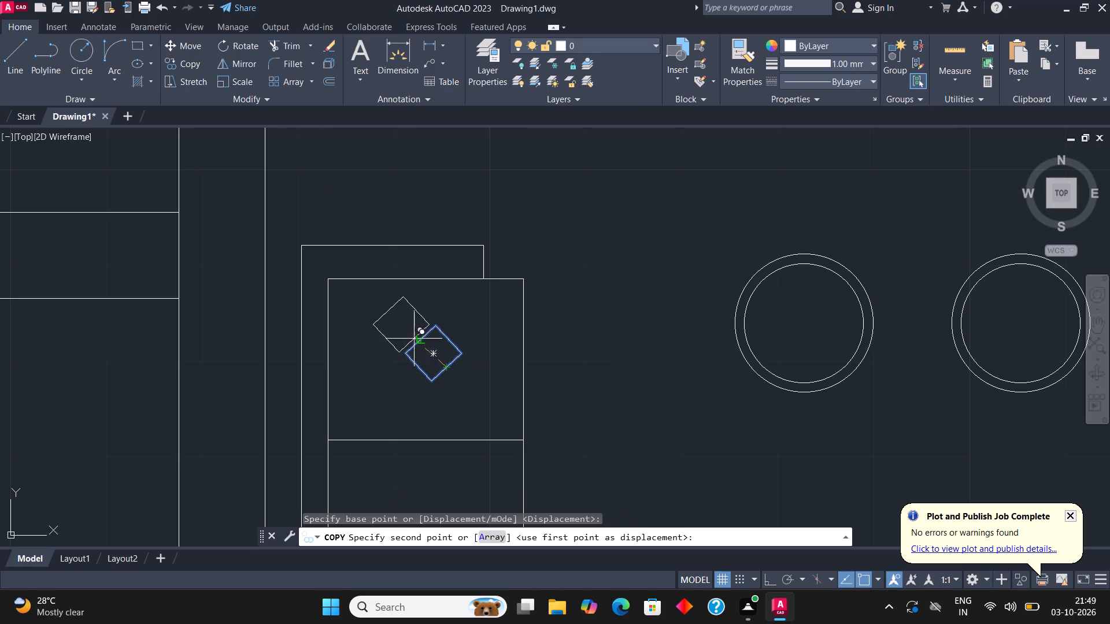
left_click(372, 321)
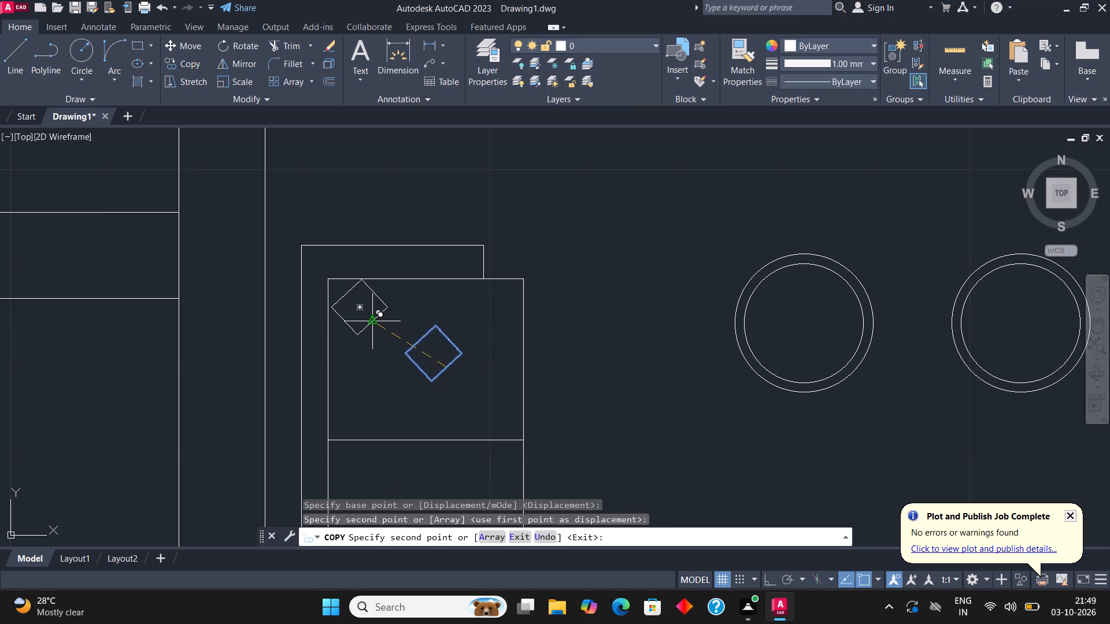
scroll(482, 242, "down", 4)
scroll(472, 292, "up", 4)
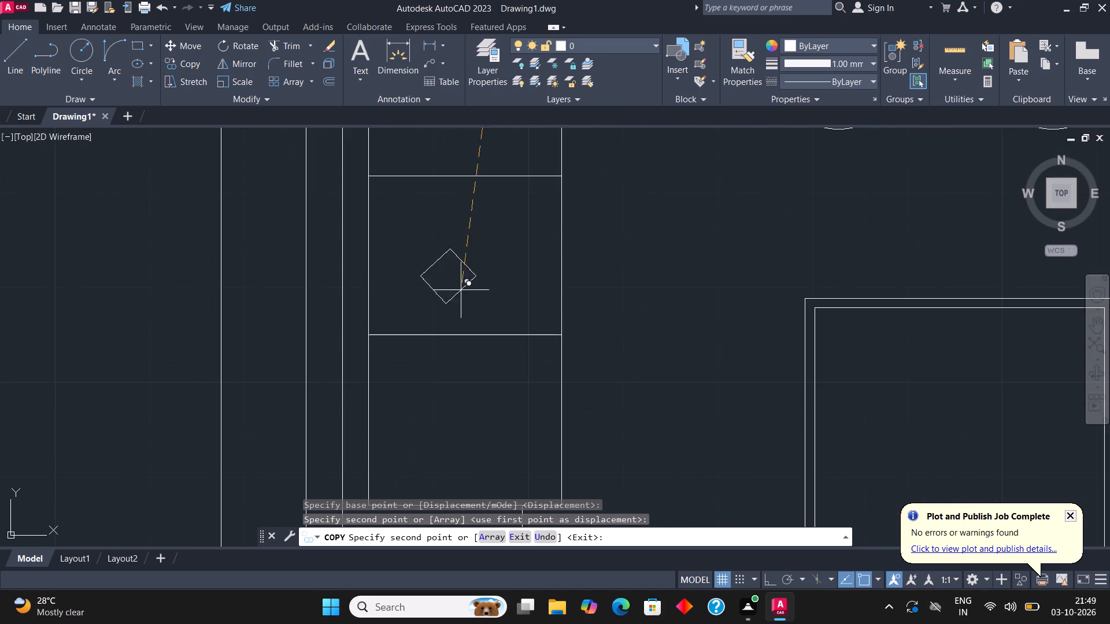
left_click(412, 220)
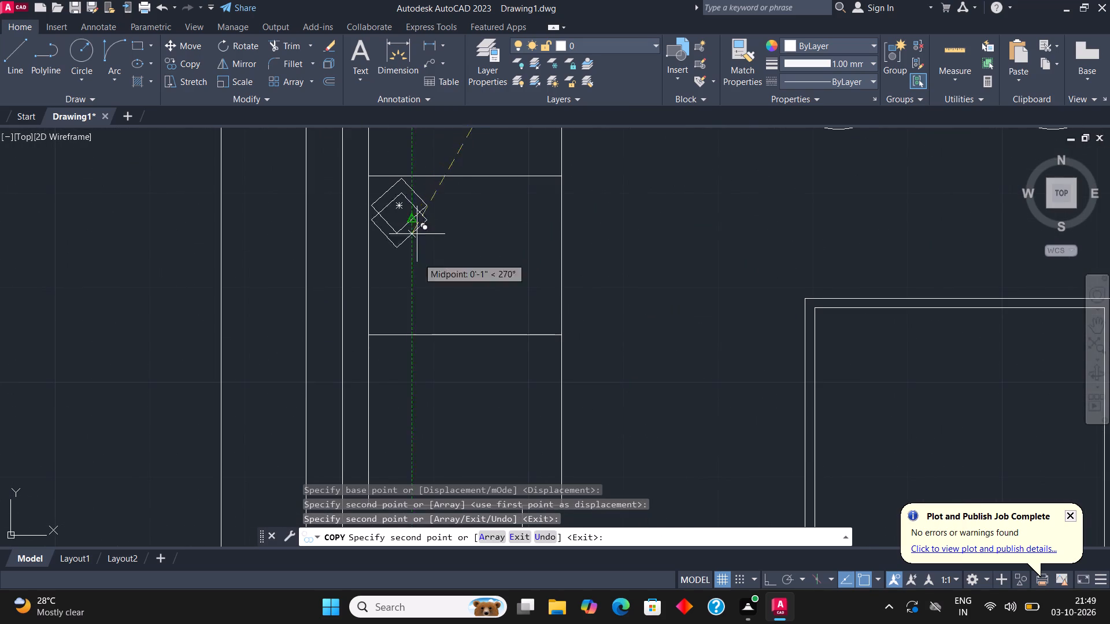
left_click(409, 380)
Copy the same diamond cushion against the backrest of the L-shaped sofa's second and third seats from the top.
scroll(419, 404, "down", 3)
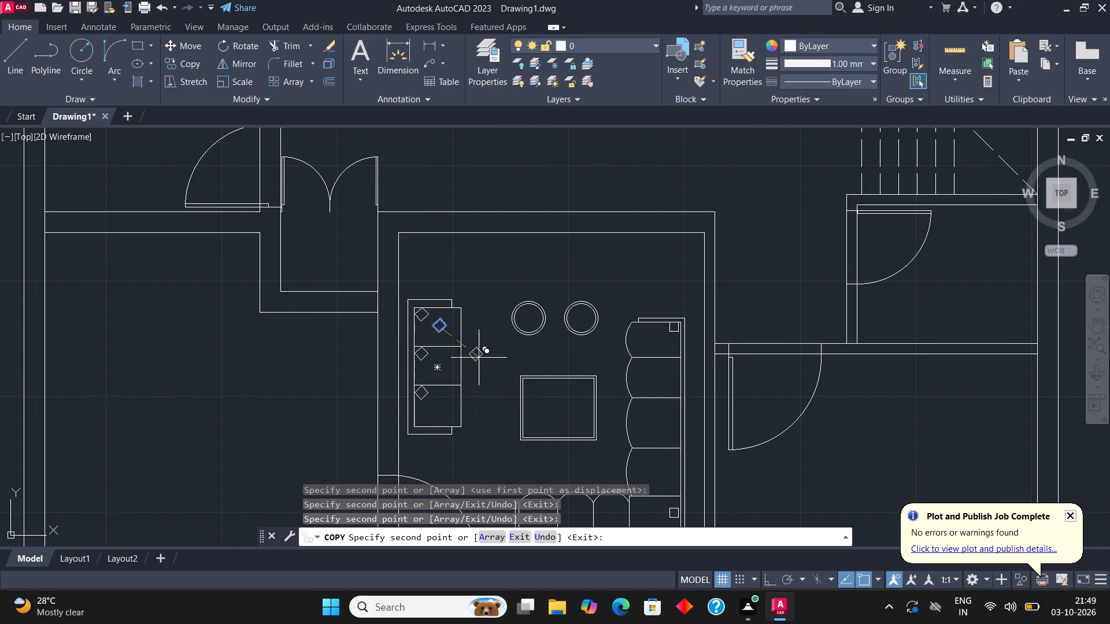
scroll(677, 366, "up", 3)
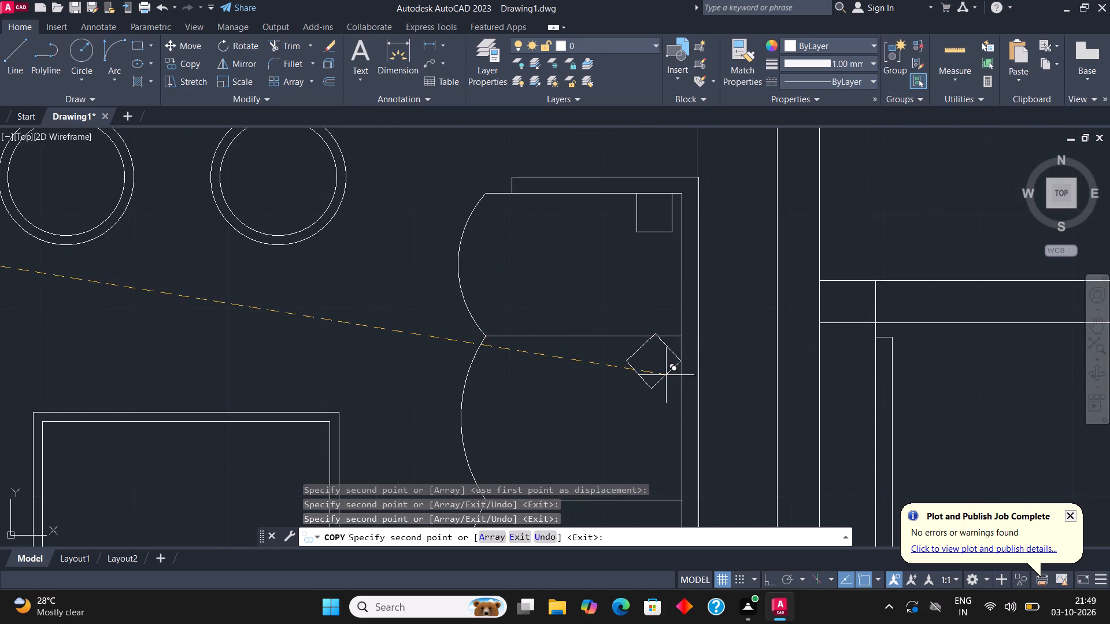
left_click(667, 380)
scroll(652, 348, "down", 2)
scroll(656, 419, "up", 1)
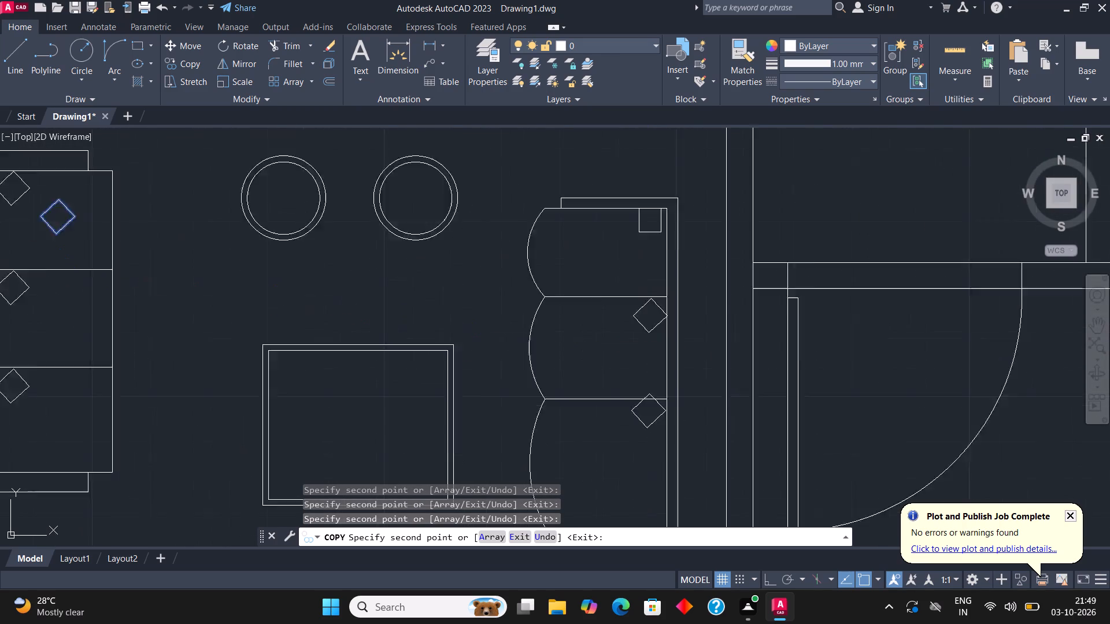
scroll(656, 419, "up", 1)
left_click(658, 433)
scroll(655, 464, "down", 2)
key("Escape")
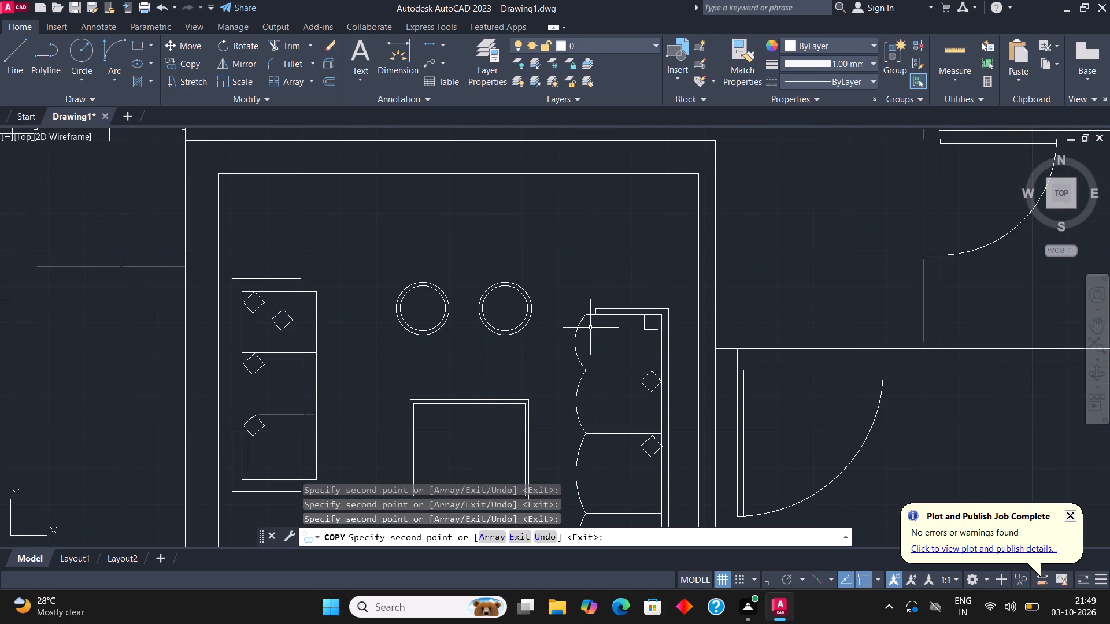
Delete the original diamond left in the middle of the three-seat sofa's top seat.
scroll(295, 309, "up", 2)
left_click(287, 362)
left_click(256, 316)
scroll(269, 324, "down", 2)
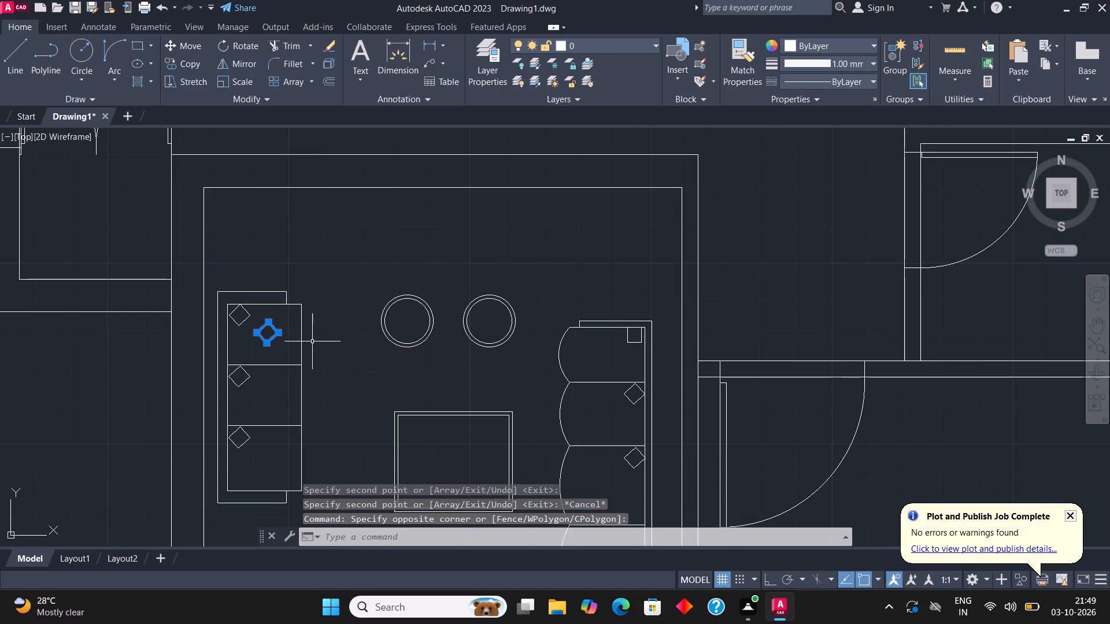
key("Delete")
Rotate the car block outside the plan by a quarter turn so its front points up the drawing.
scroll(319, 342, "down", 1)
middle_click_drag(486, 310, 480, 299)
scroll(484, 306, "down", 1)
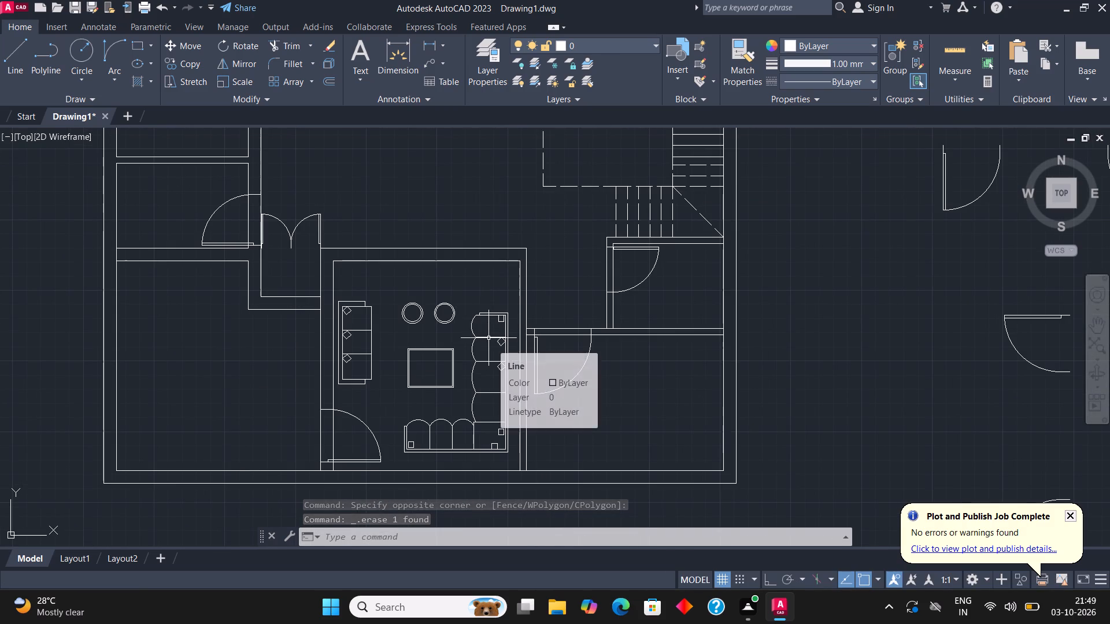
scroll(449, 339, "down", 2)
middle_click_drag(708, 282, 681, 284)
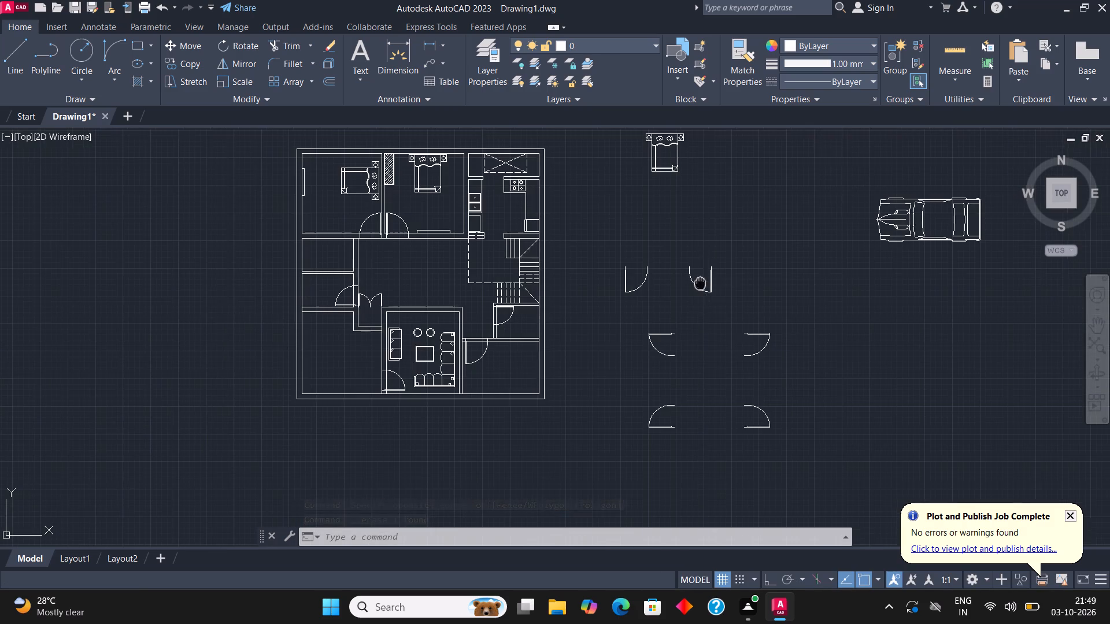
middle_click_drag(681, 284, 365, 358)
left_click(612, 300)
left_click(572, 254)
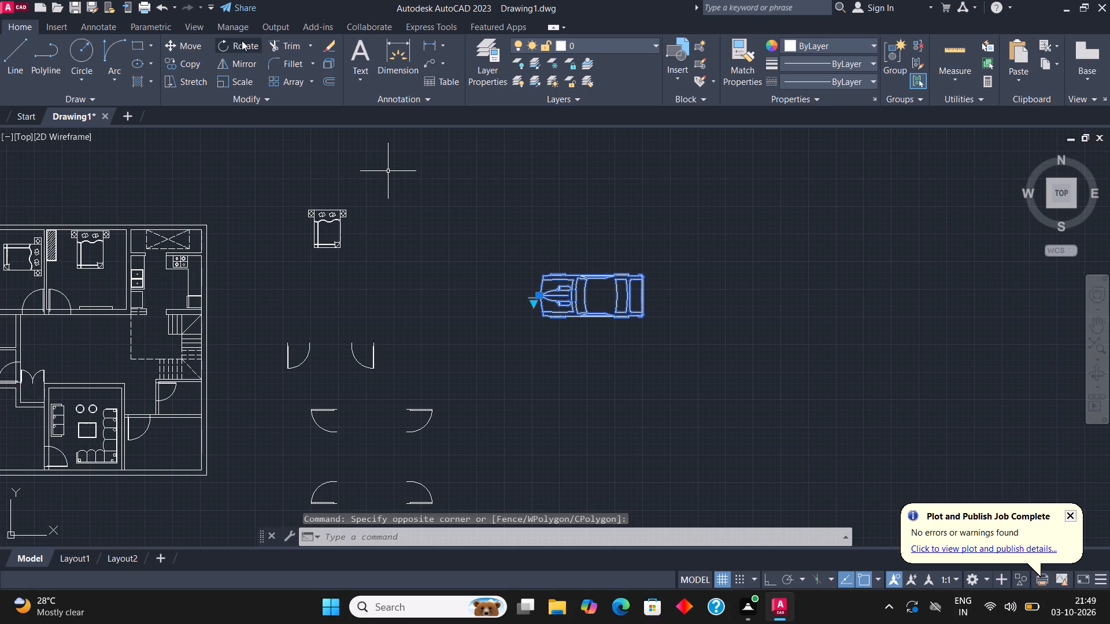
left_click(252, 44)
left_click(601, 373)
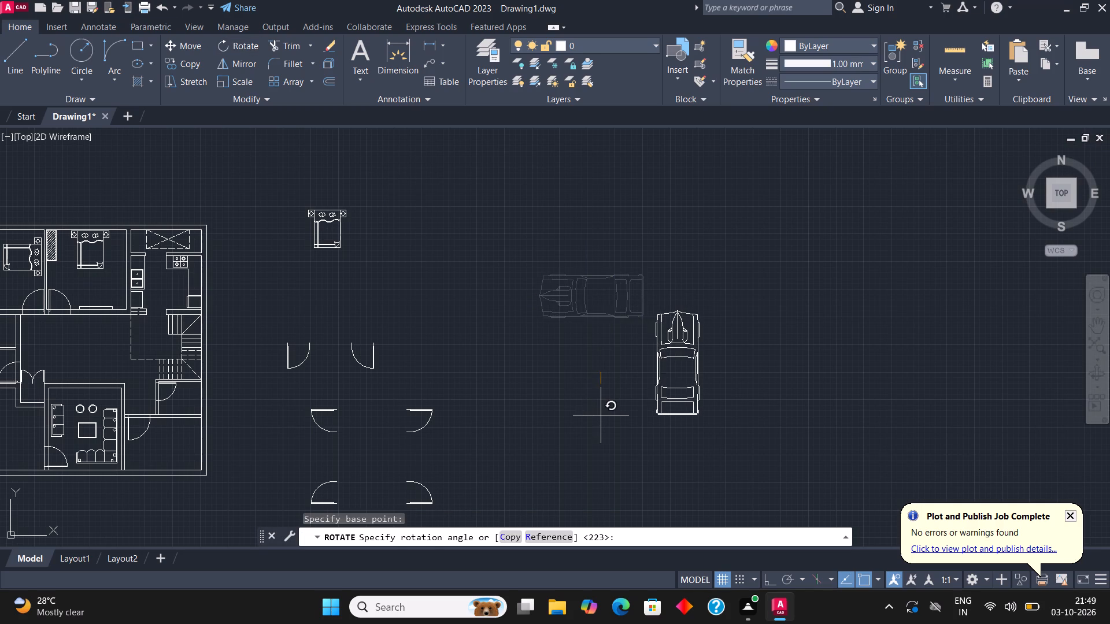
key("F8")
left_click(601, 415)
Move the car from the loose blocks to just outside the outer wall beside the plan's lower-left room.
left_click_drag(687, 424, 687, 411)
left_click(652, 358)
left_click(187, 45)
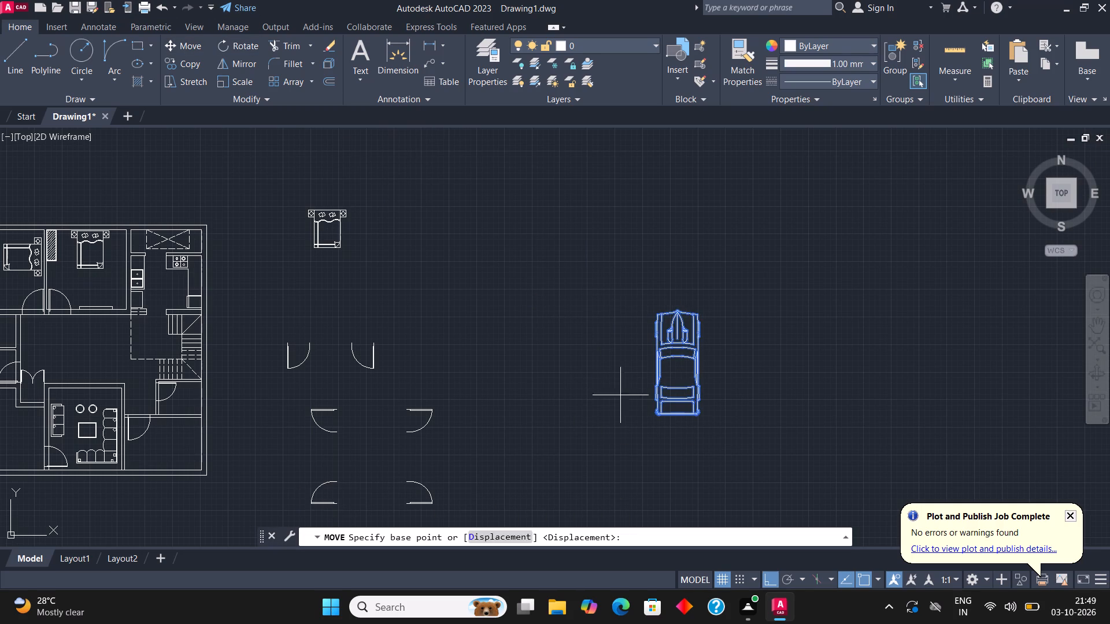
left_click(669, 396)
scroll(744, 372, "down", 3)
scroll(545, 389, "up", 3)
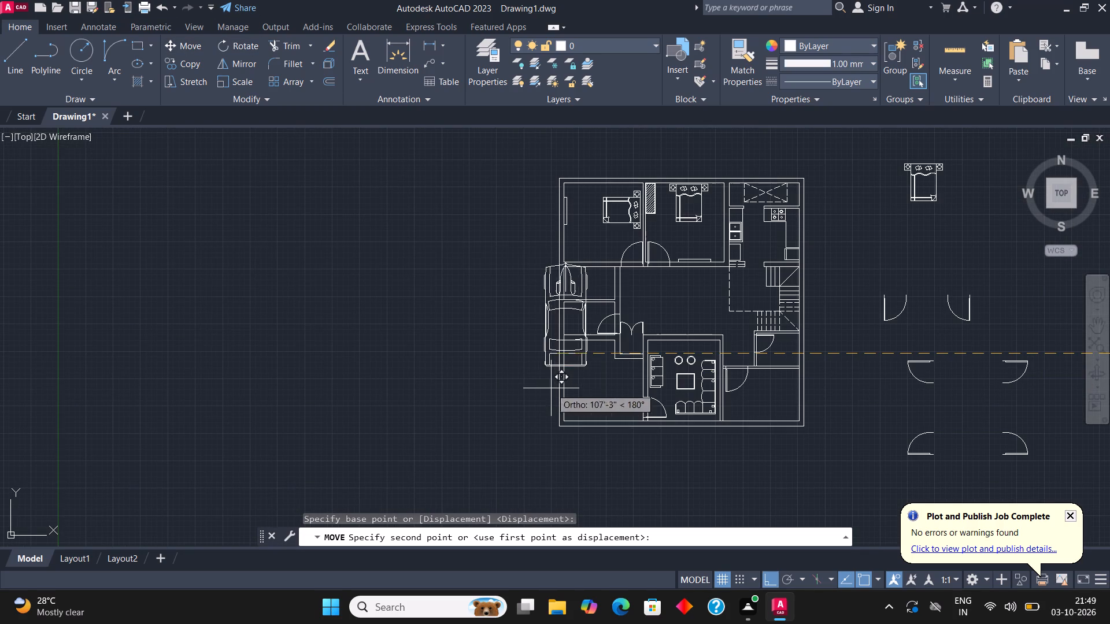
key("F8")
scroll(579, 422, "up", 1)
left_click(468, 394)
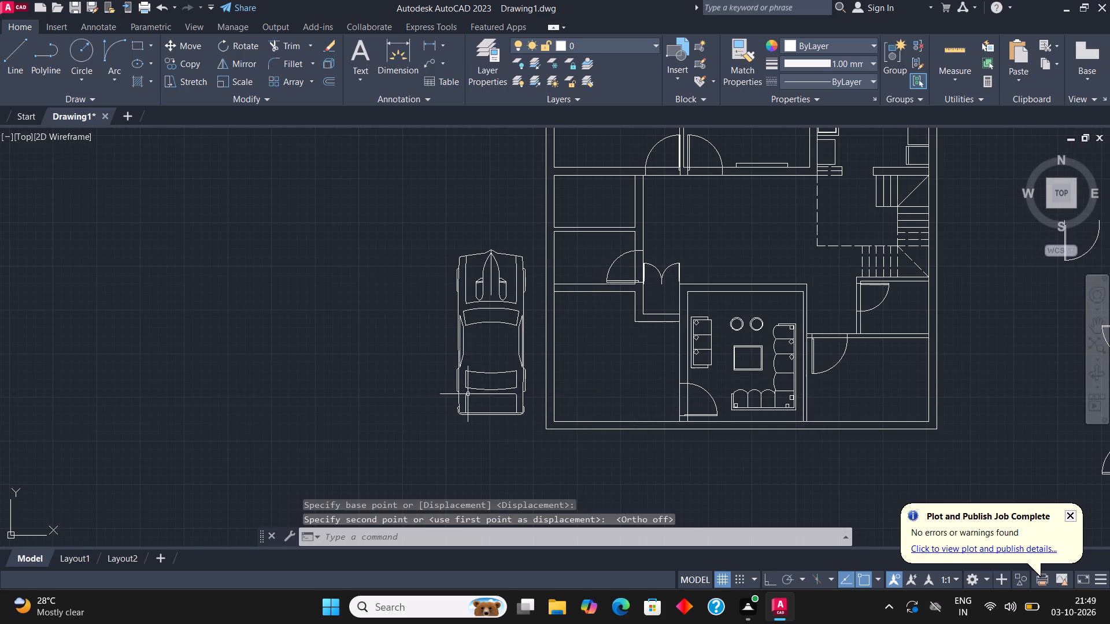
Scale the car down freehand to a little over half its size.
left_click(454, 358)
left_click(469, 329)
left_click(469, 324)
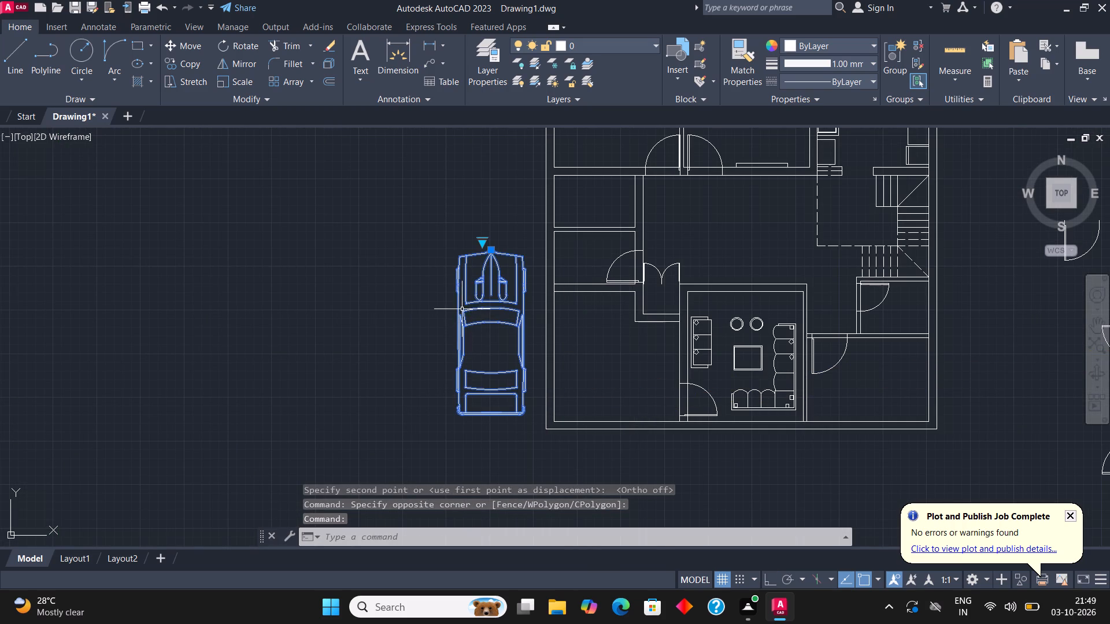
left_click(245, 78)
left_click(477, 363)
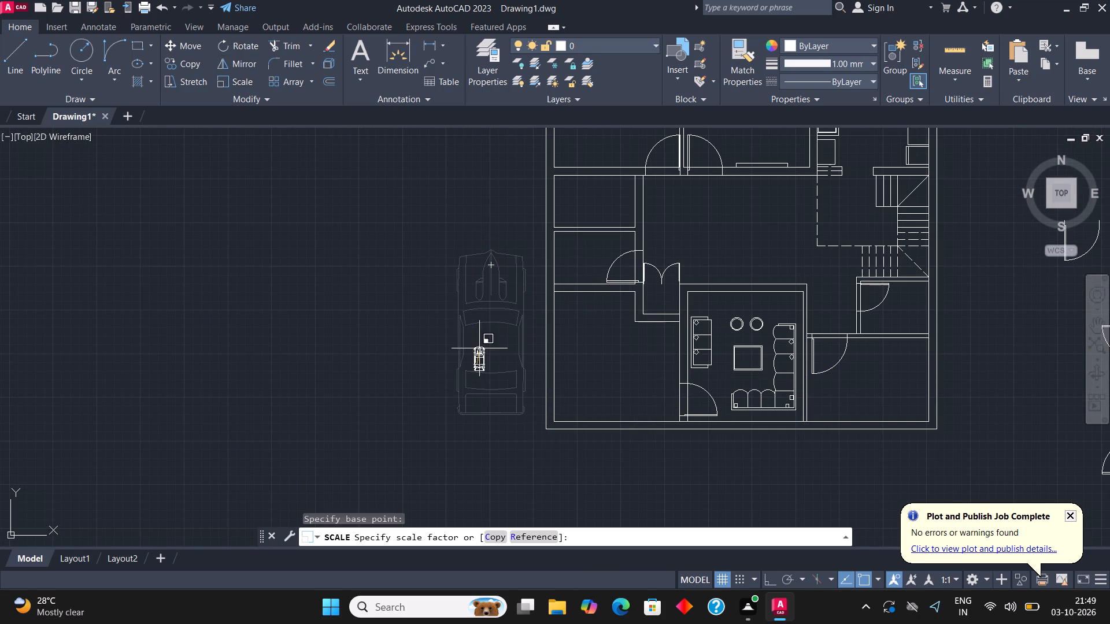
left_click(497, 313)
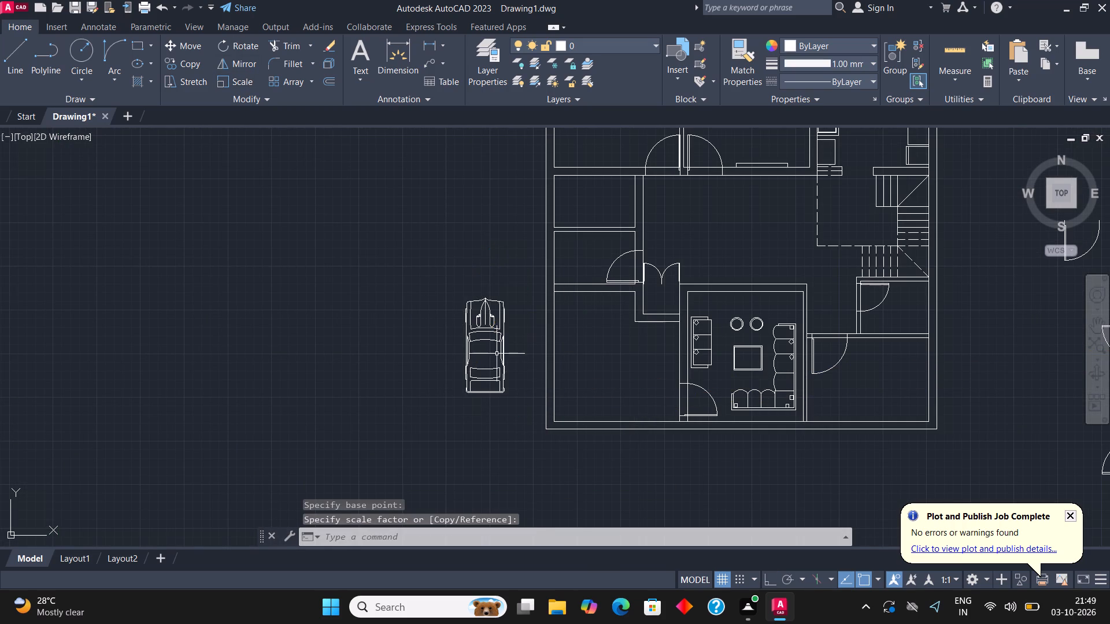
Move the reduced car into the plan's lower-left room, near the outer side wall.
left_click(497, 354)
left_click(454, 301)
left_click(194, 44)
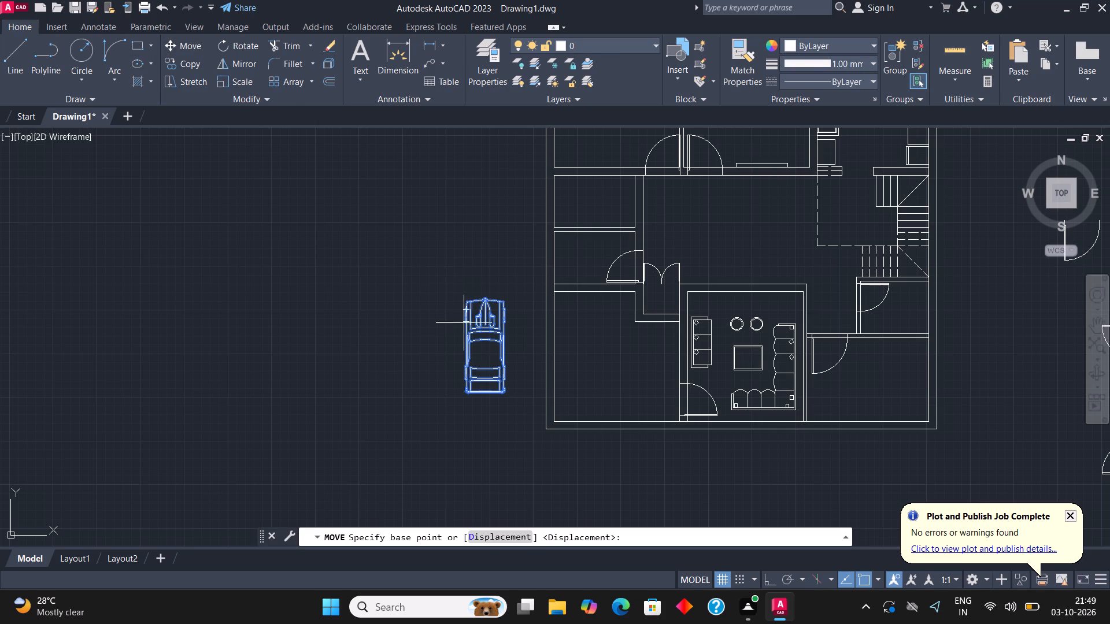
left_click(471, 337)
scroll(582, 351, "up", 2)
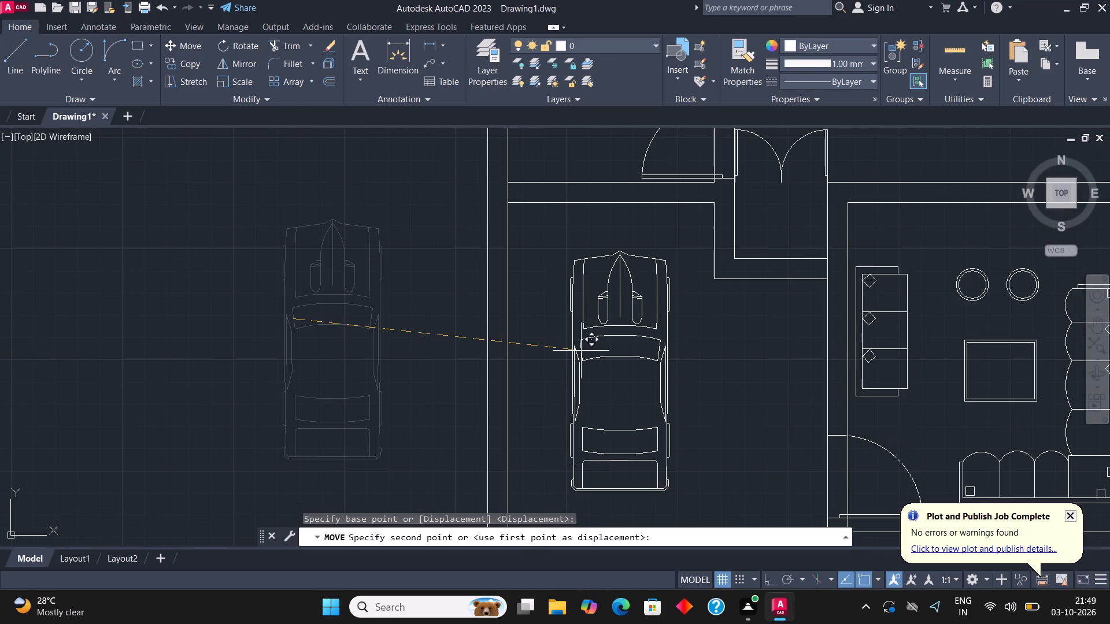
left_click(566, 366)
Scale the car up slightly from a point near its middle, keeping it inside the lower-left room.
scroll(420, 313, "down", 2)
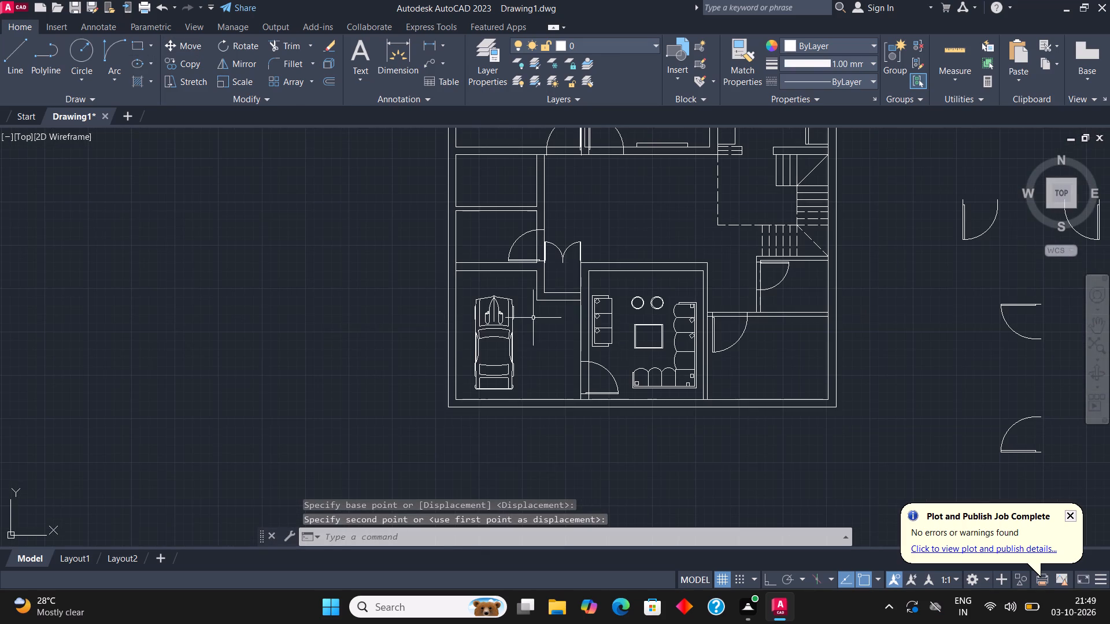
scroll(523, 318, "up", 2)
left_click(432, 335)
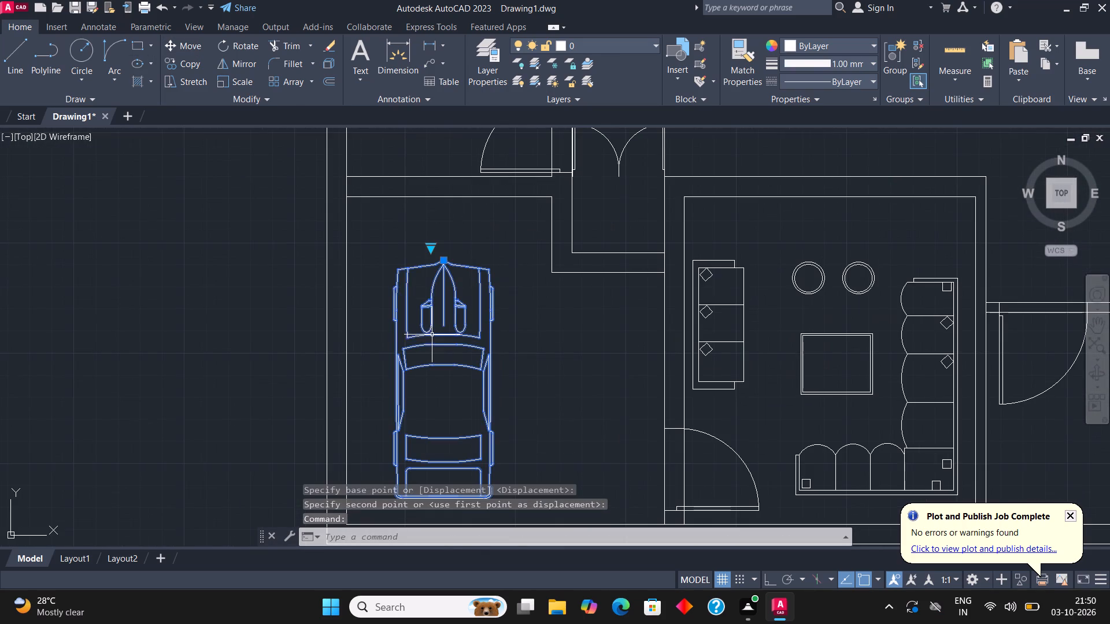
left_click(249, 86)
scroll(439, 359, "down", 1)
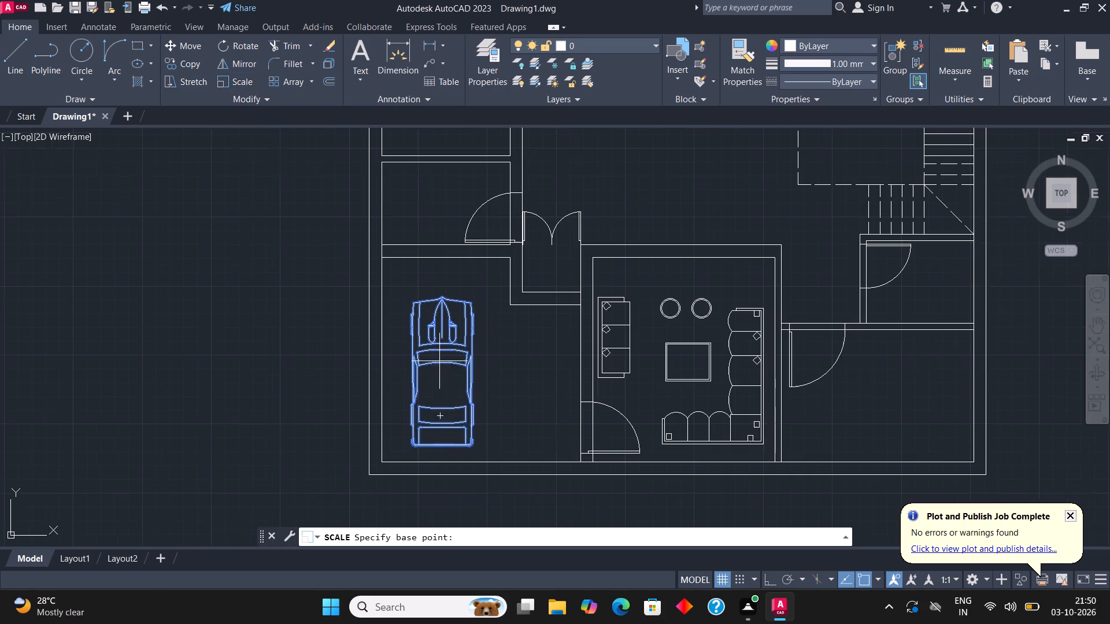
left_click(440, 369)
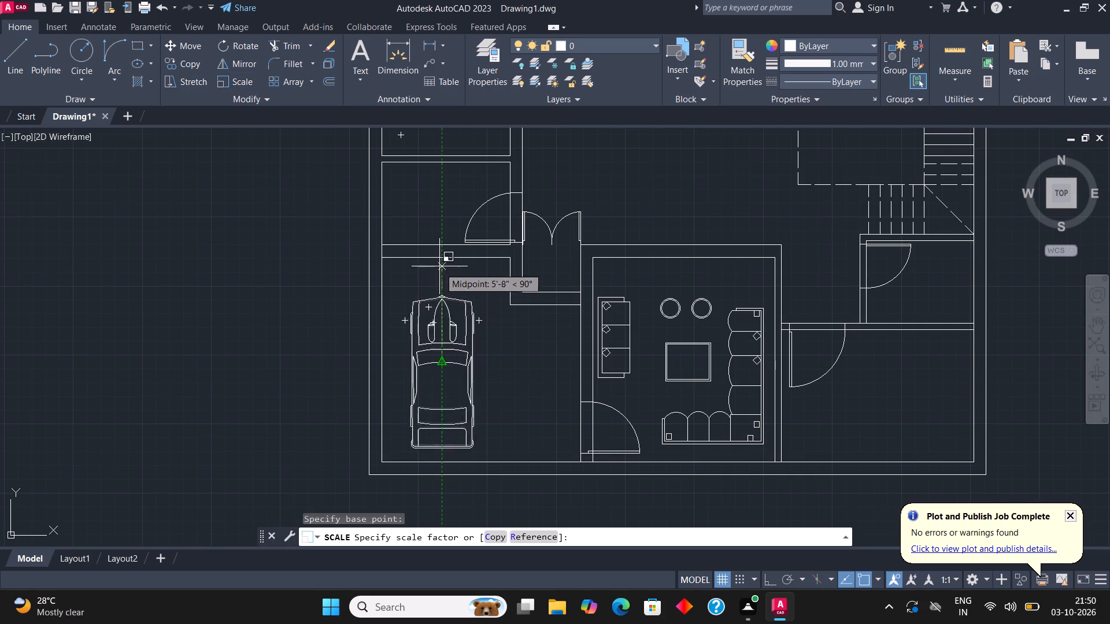
left_click(444, 252)
Move the enlarged car slightly up within the lower-left room, away from the bottom wall.
scroll(432, 351, "up", 1)
left_click_drag(432, 353, 432, 343)
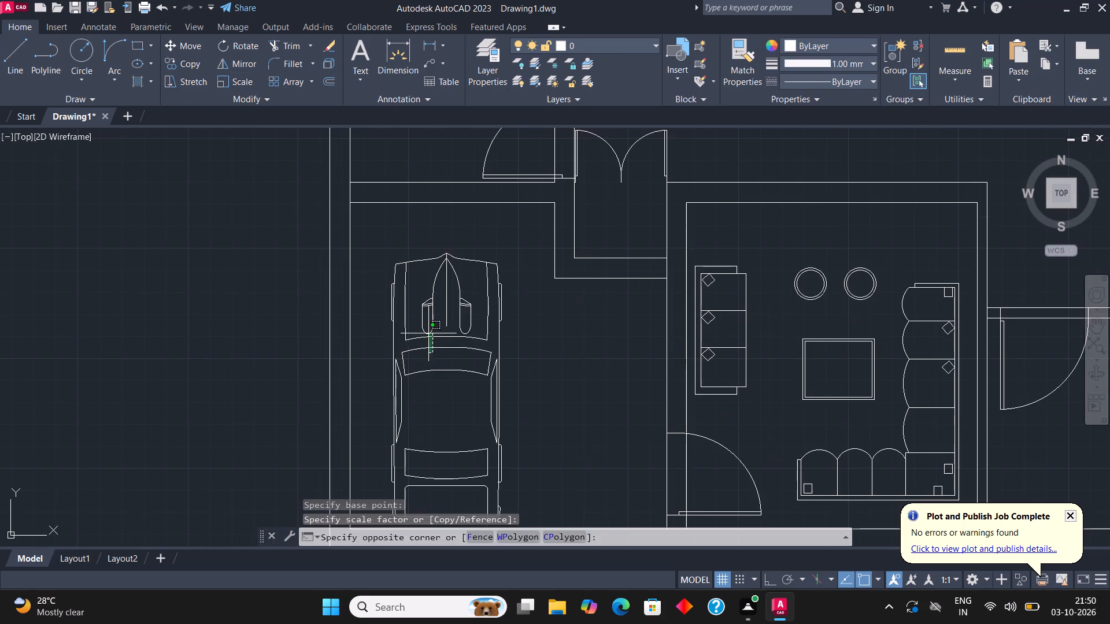
left_click(409, 304)
left_click(185, 48)
left_click(441, 399)
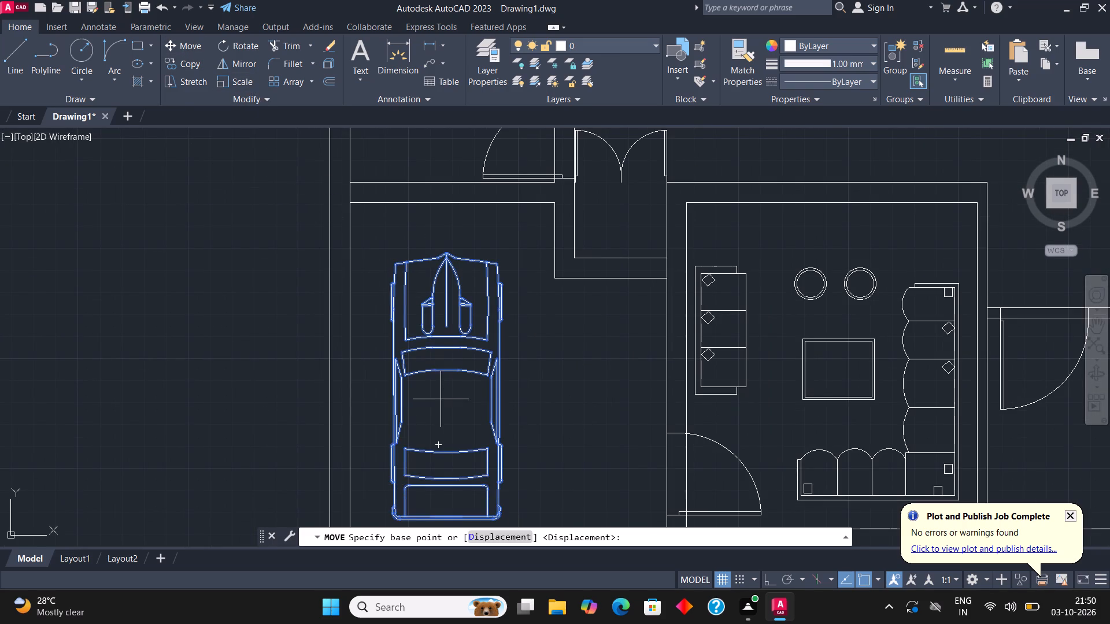
left_click(440, 378)
scroll(288, 358, "down", 2)
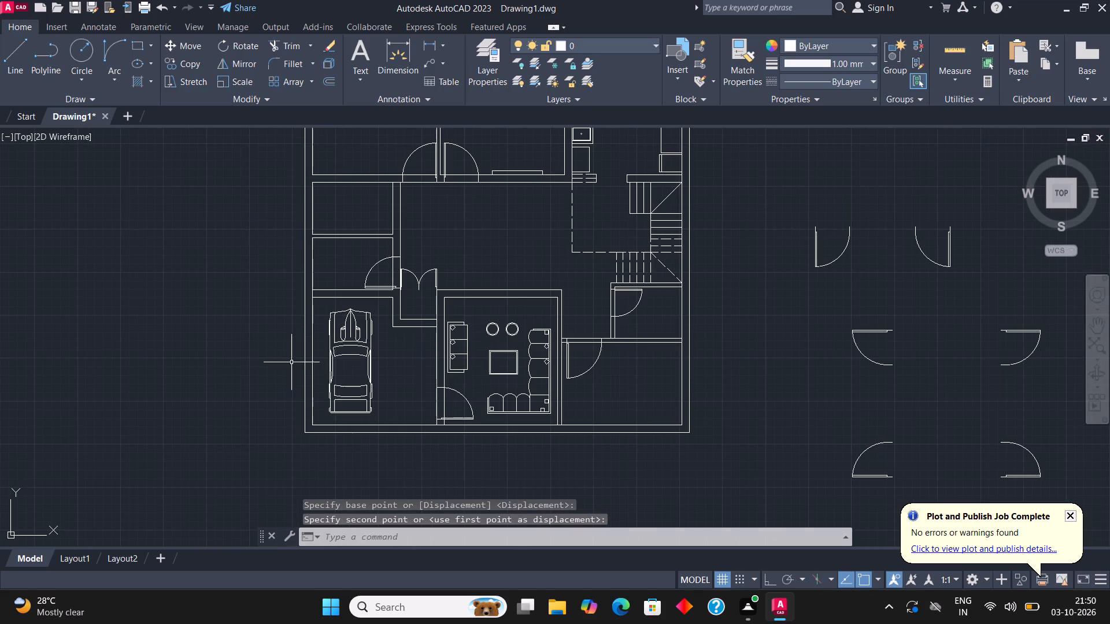
key("Escape")
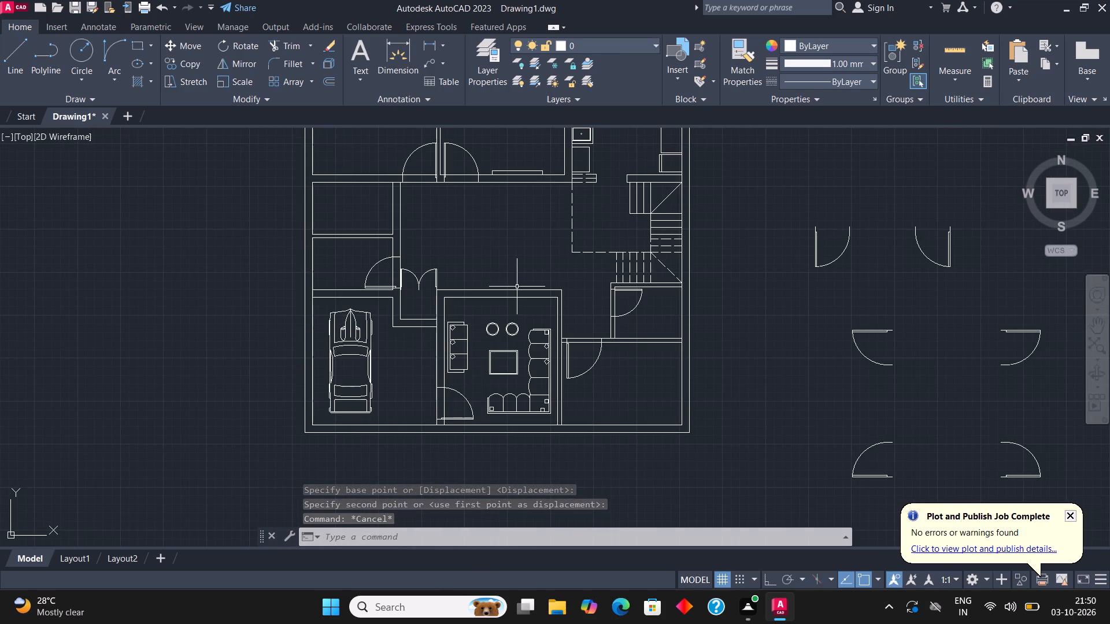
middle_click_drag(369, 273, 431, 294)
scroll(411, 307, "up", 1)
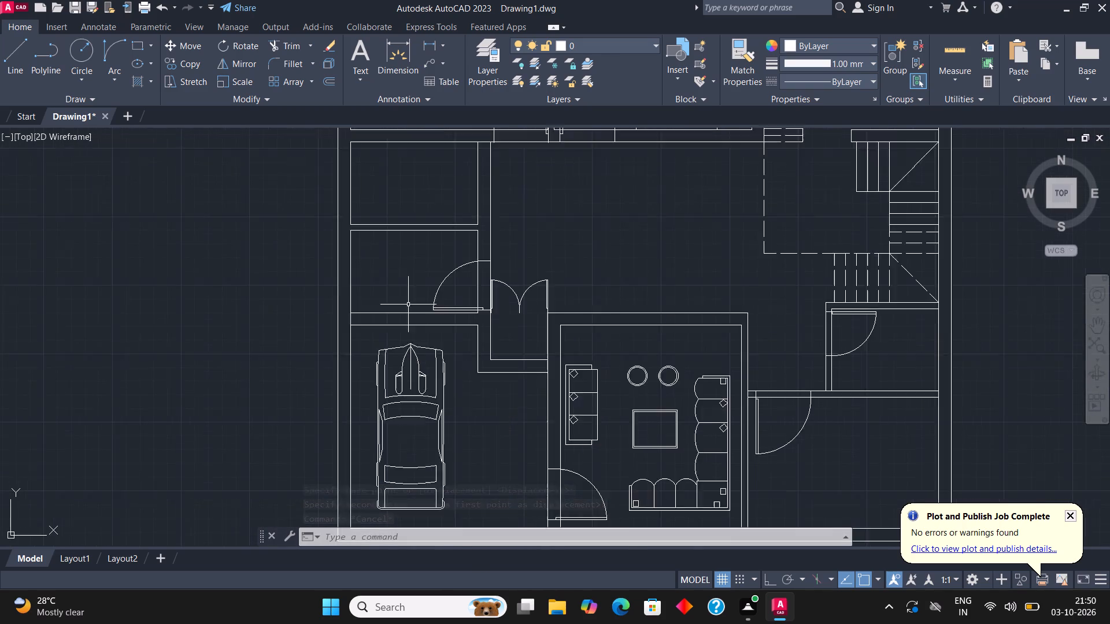
Draw a small freehand rectangle against the bottom wall of the small room above the car's room, beside its door swing.
scroll(408, 304, "up", 1)
middle_click_drag(404, 272, 410, 304)
scroll(399, 304, "up", 2)
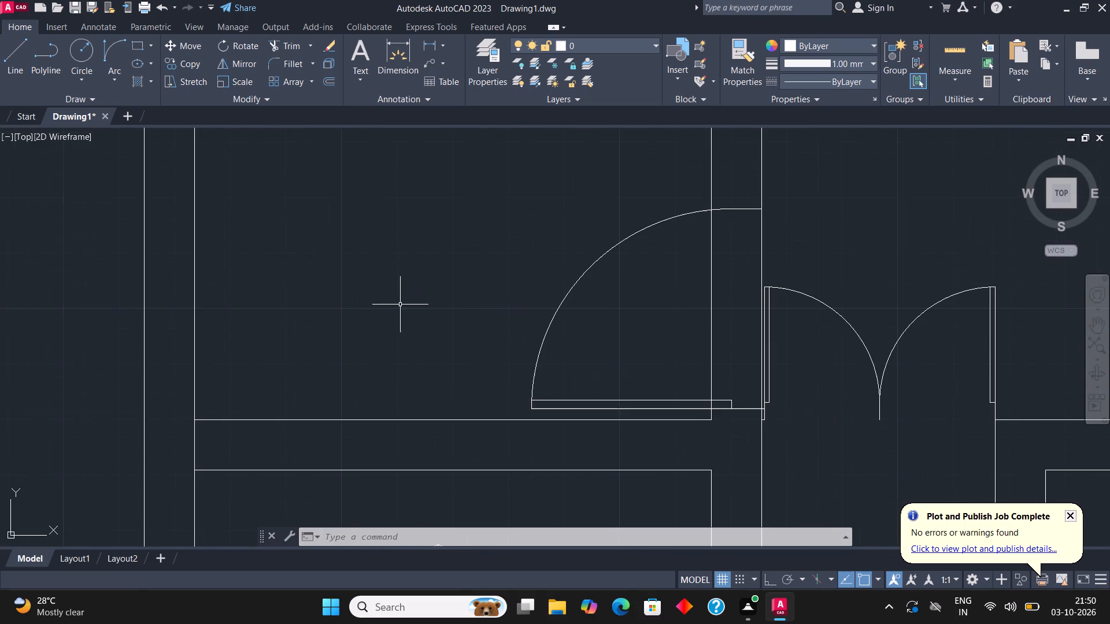
left_click(139, 40)
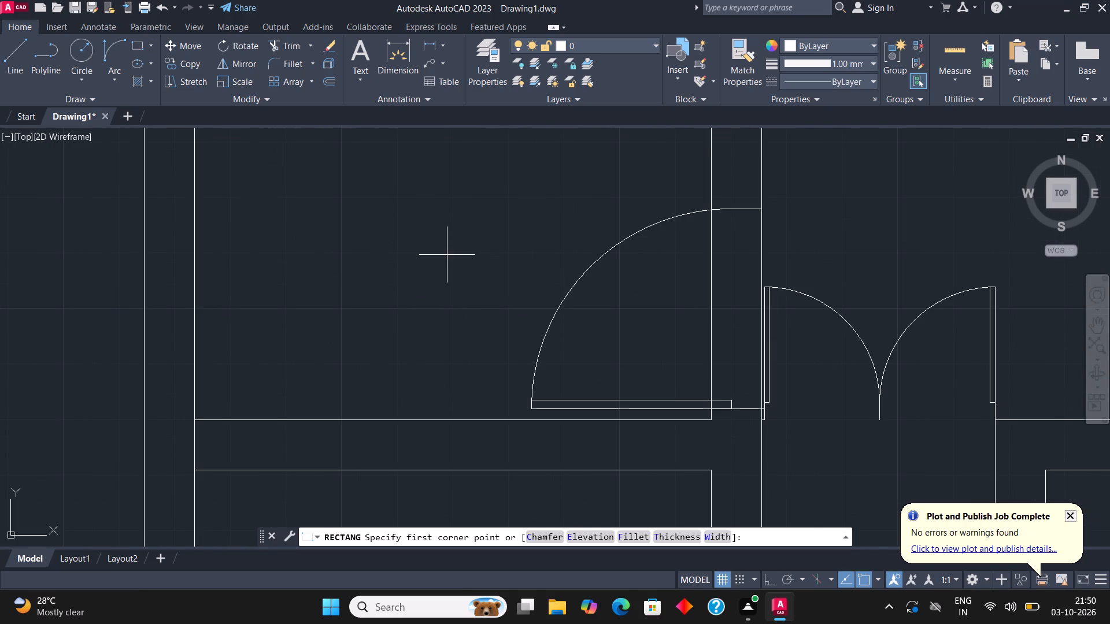
left_click(483, 418)
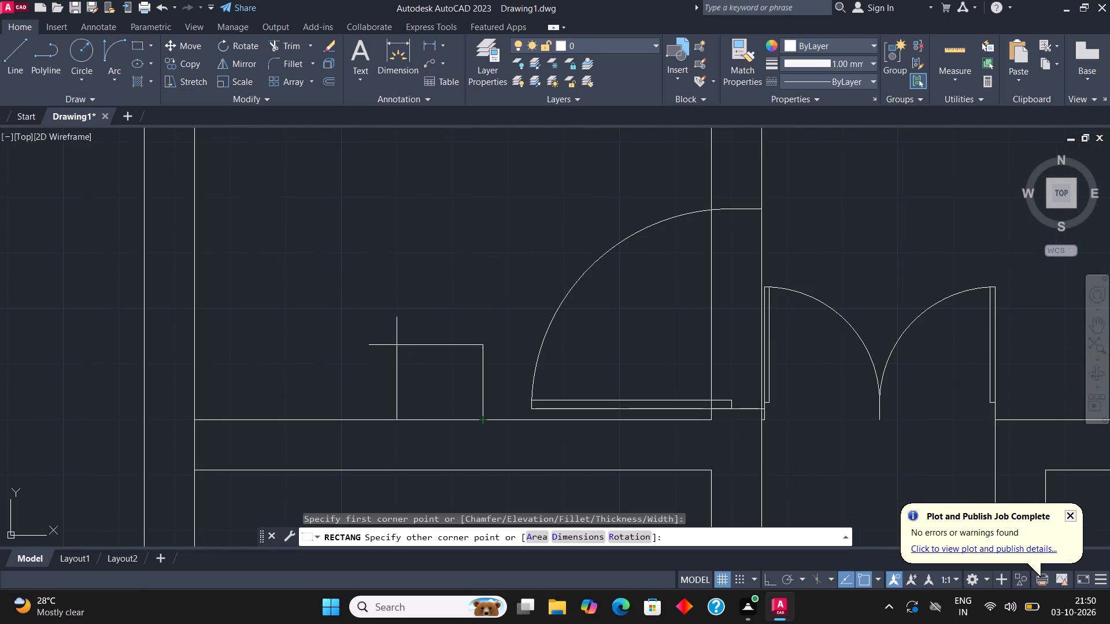
left_click(349, 330)
Offset the small rectangle 1" inward to form the basin's inner outline.
left_click(354, 332)
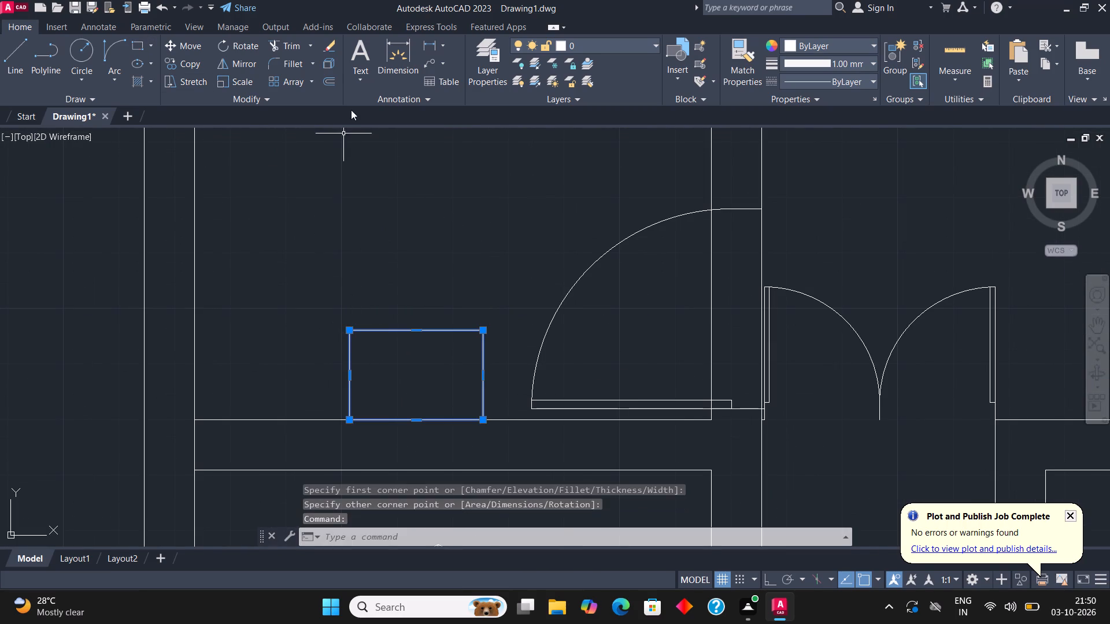
left_click(331, 76)
left_click(402, 332)
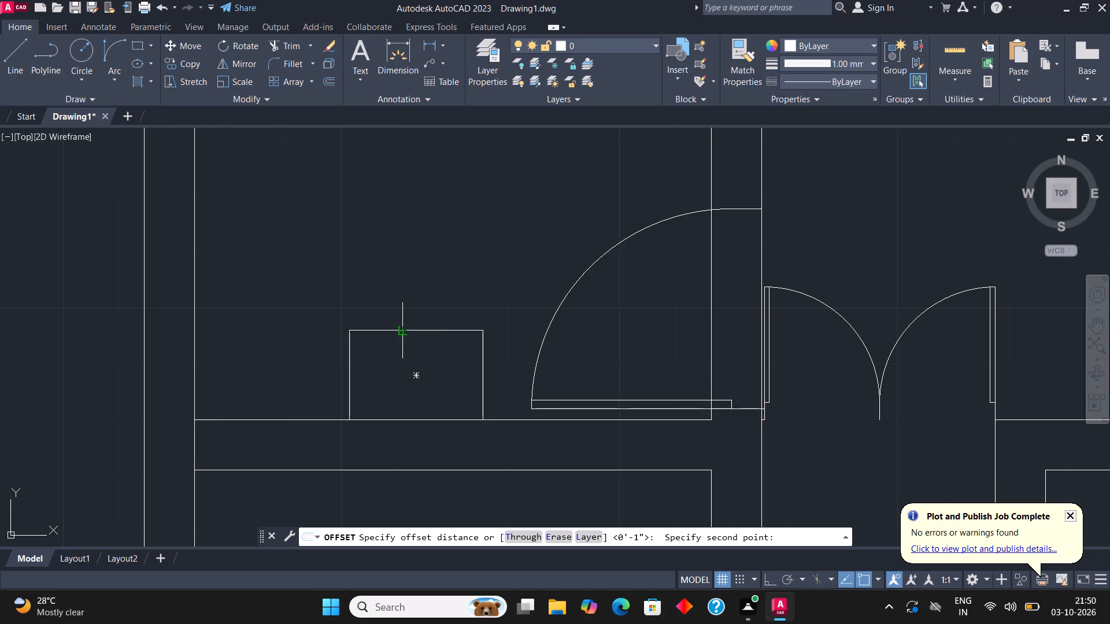
type("1\"")
key("Return")
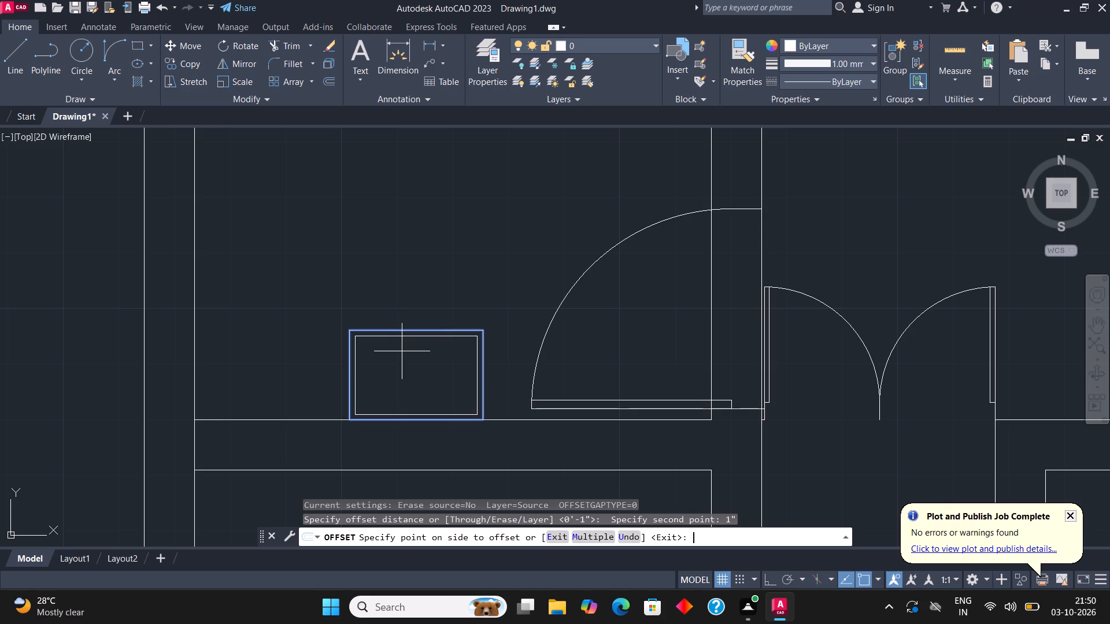
left_click(404, 367)
key("Escape")
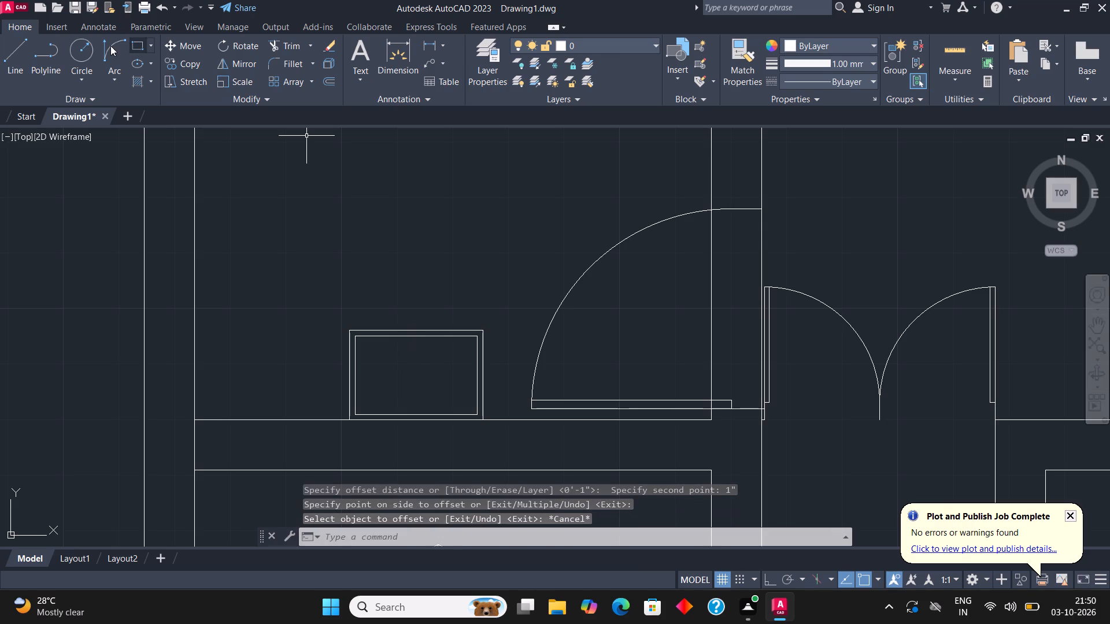
Draw a very small circle at the centre of the double rectangle as the basin's drain.
left_click(79, 42)
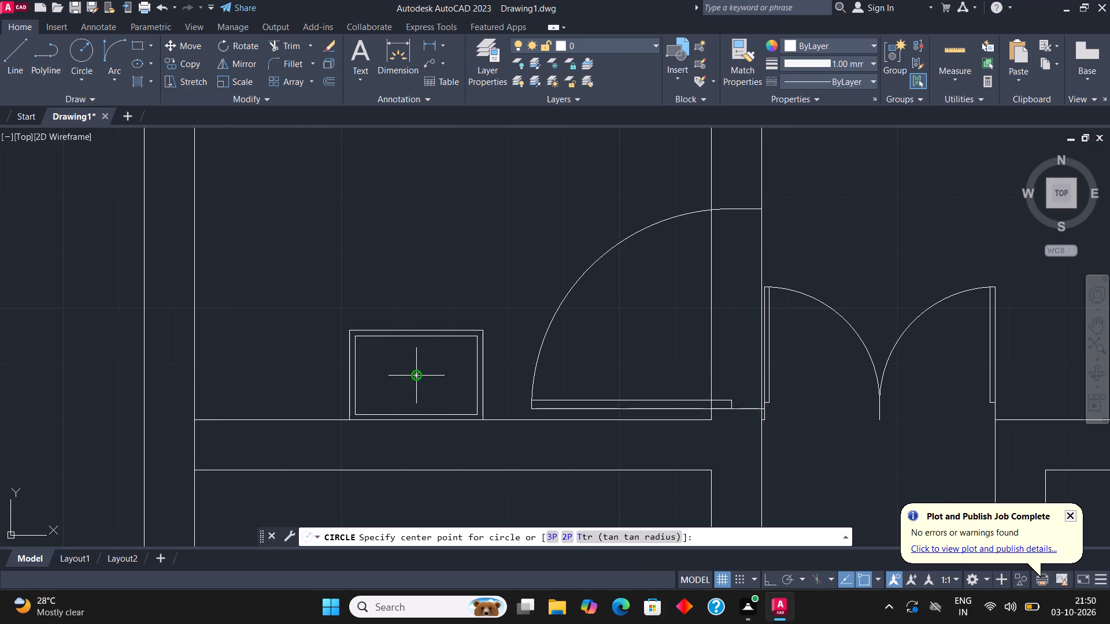
left_click(416, 378)
left_click(419, 379)
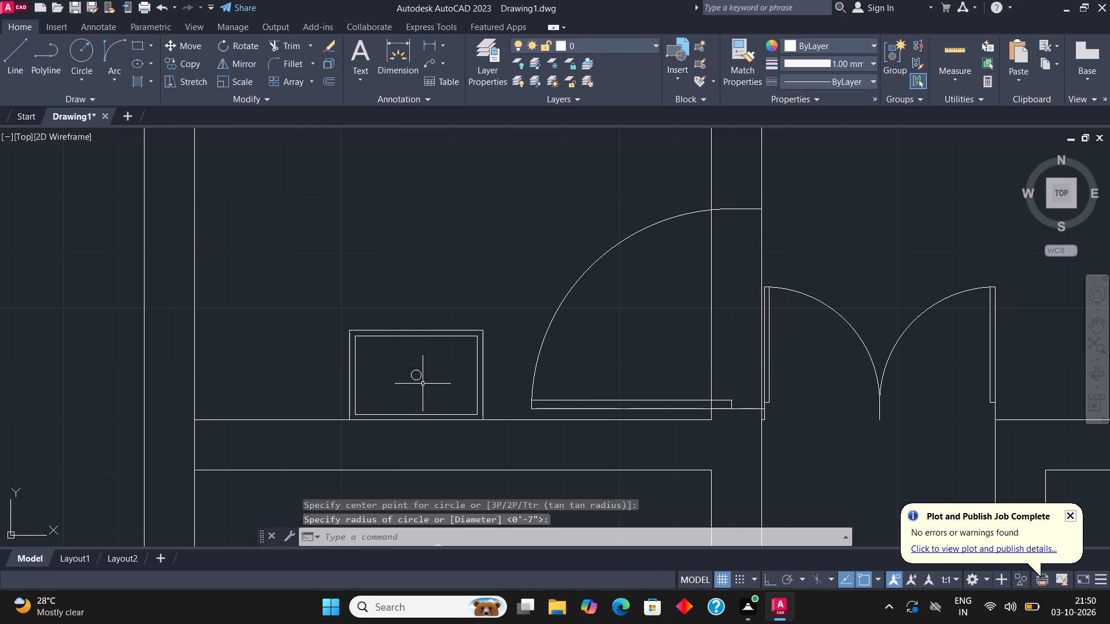
key("Escape")
Draw two short vertical lines across the partition between the two stacked small rooms to mark an opening near its middle.
scroll(456, 407, "down", 2)
middle_click_drag(619, 301, 597, 344)
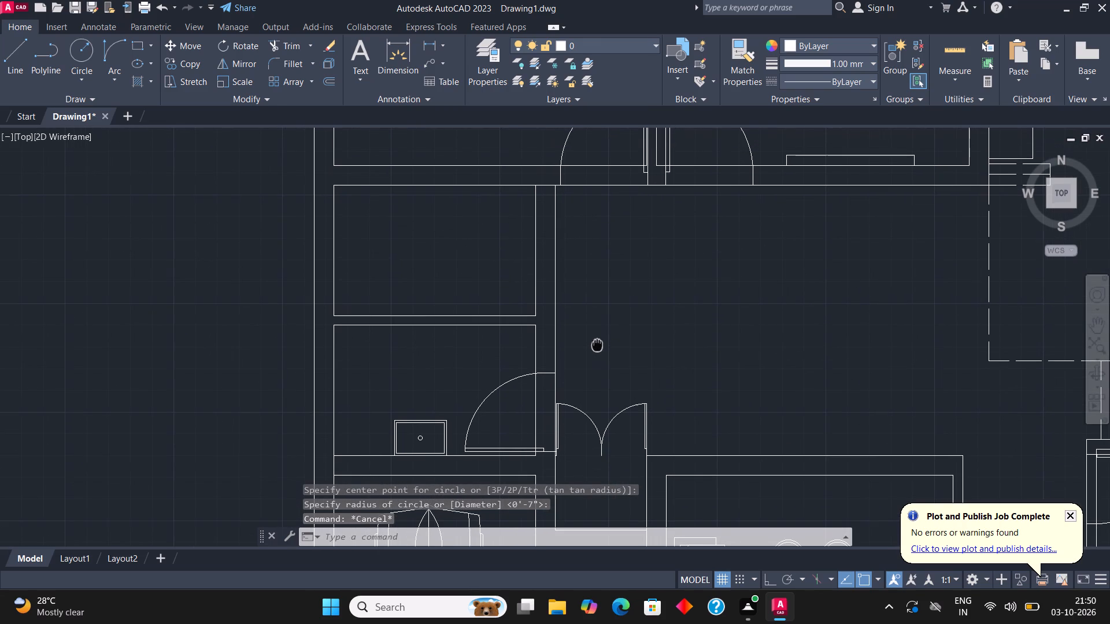
middle_click_drag(597, 344, 593, 367)
scroll(465, 299, "up", 1)
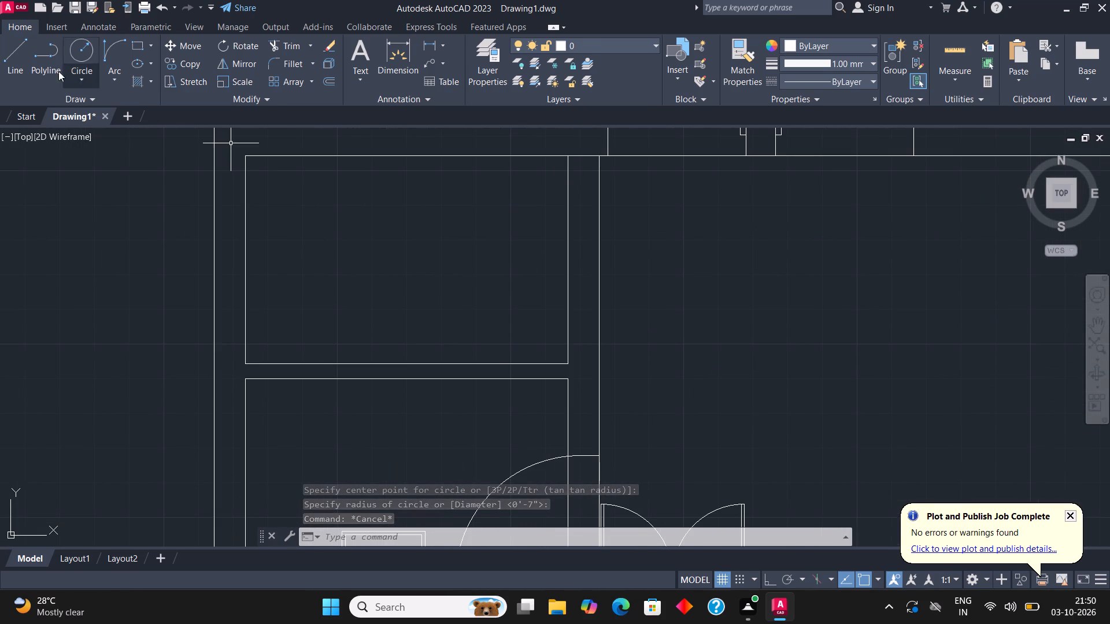
left_click(16, 54)
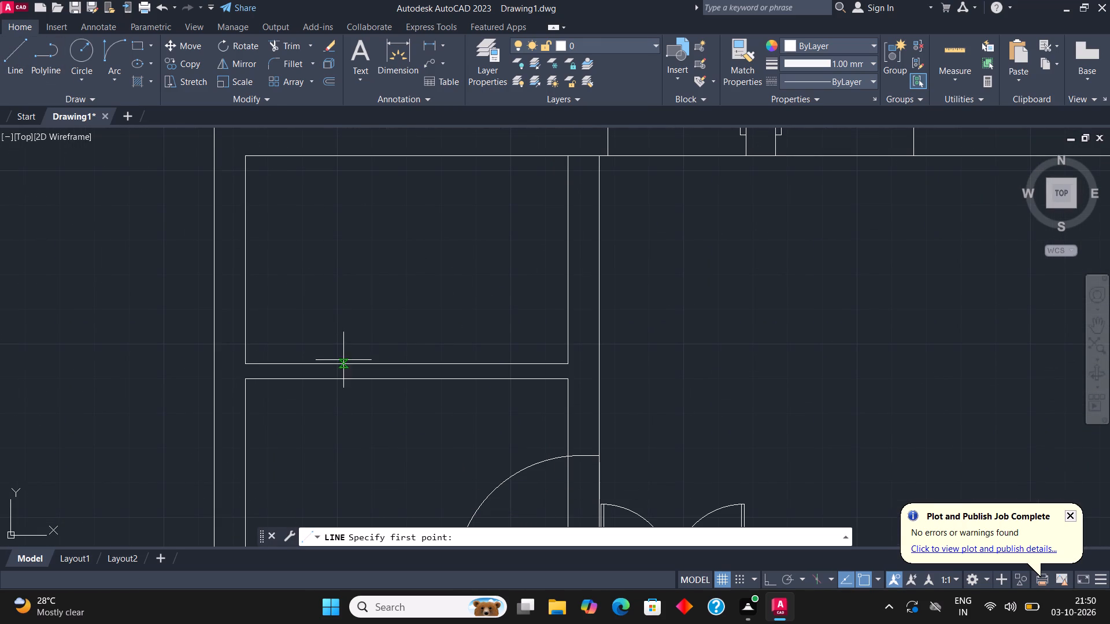
scroll(345, 383, "up", 1)
left_click(376, 381)
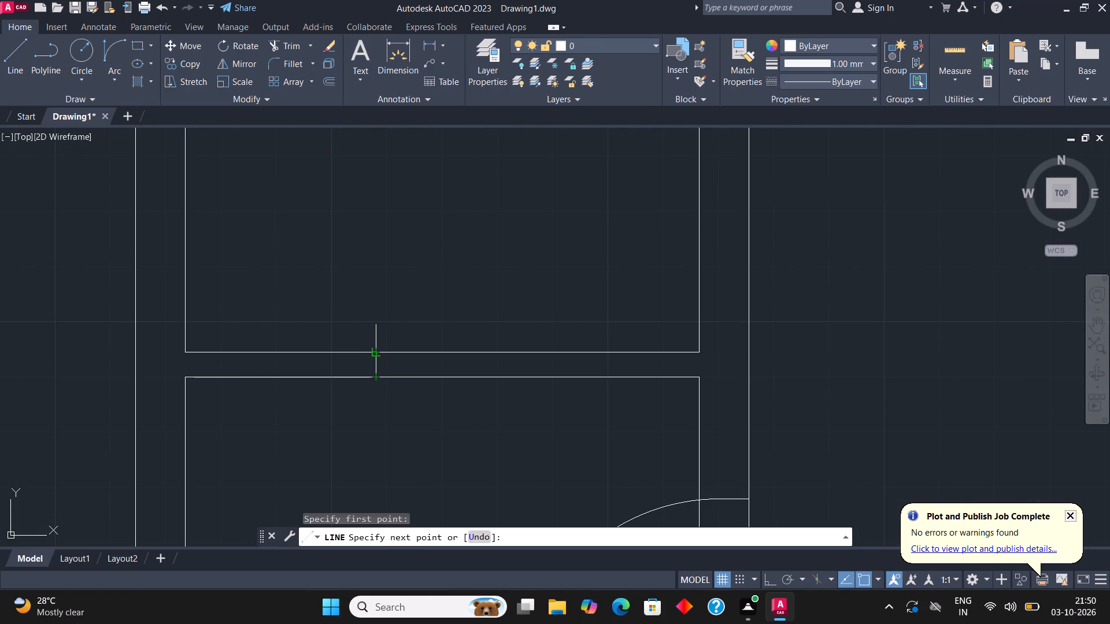
left_click(379, 352)
left_click(24, 50)
scroll(301, 344, "down", 1)
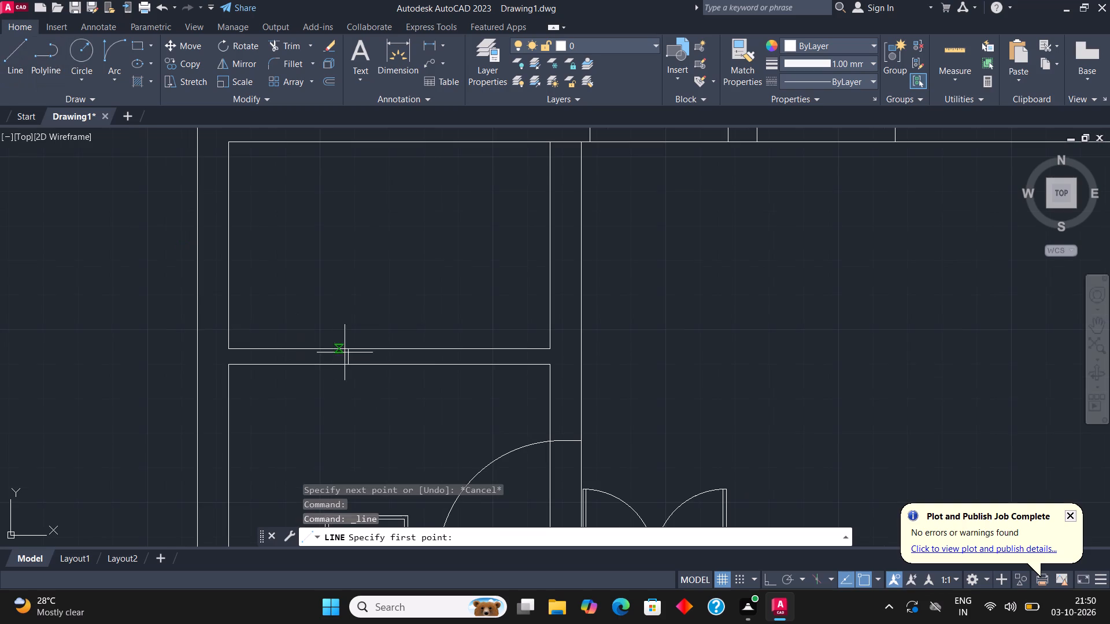
left_click(450, 366)
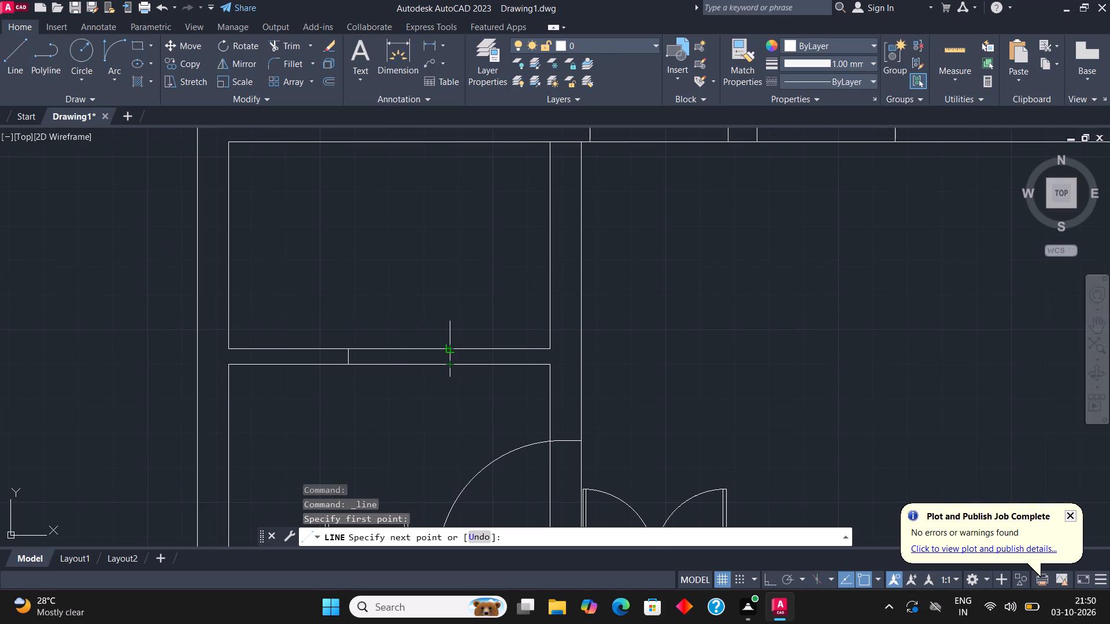
left_click(450, 351)
key("Escape")
Trim both partition lines between the two short vertical lines to open the doorway.
left_click(297, 41)
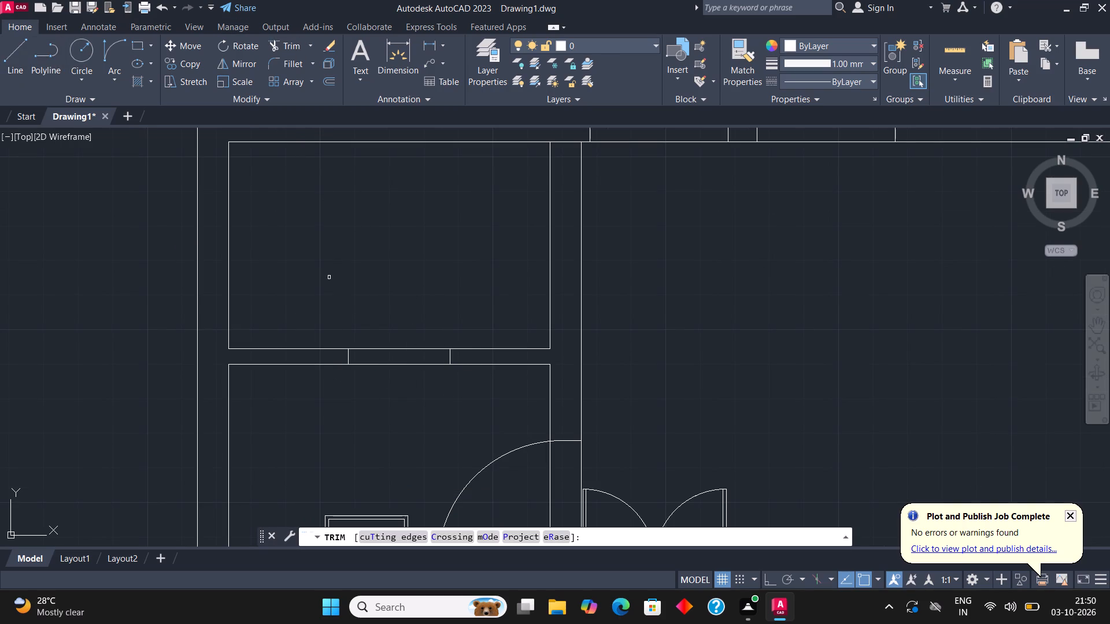
left_click(367, 392)
left_click(380, 313)
scroll(380, 315, "down", 1)
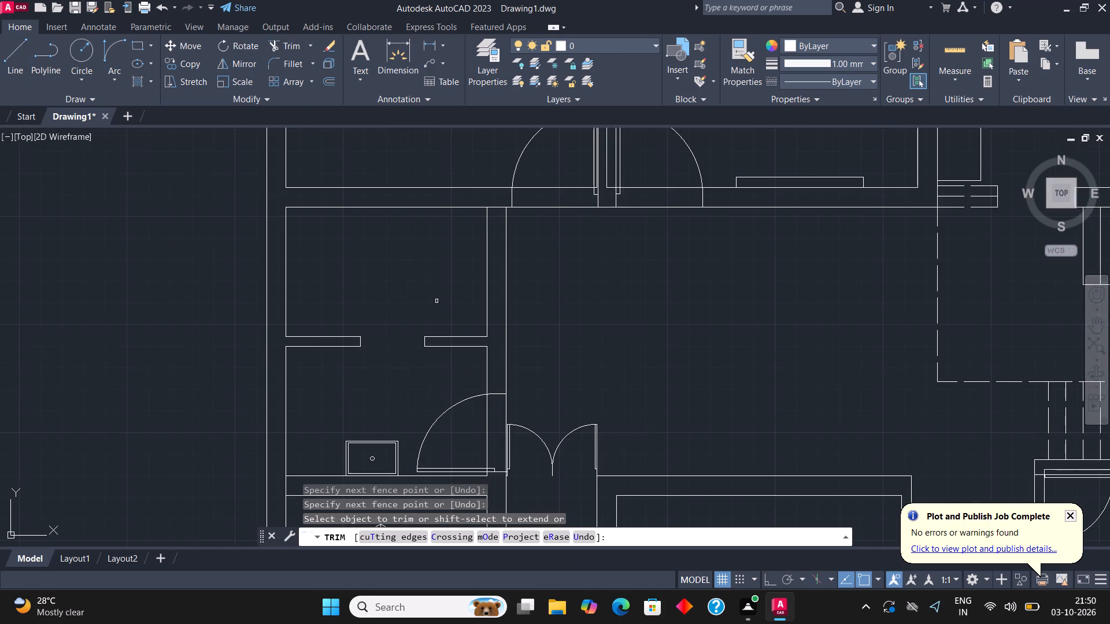
middle_click_drag(452, 287, 372, 325)
key("Escape")
Draw a vertical line in the upper small room from the partition just east of the opening to the top wall.
left_click(17, 55)
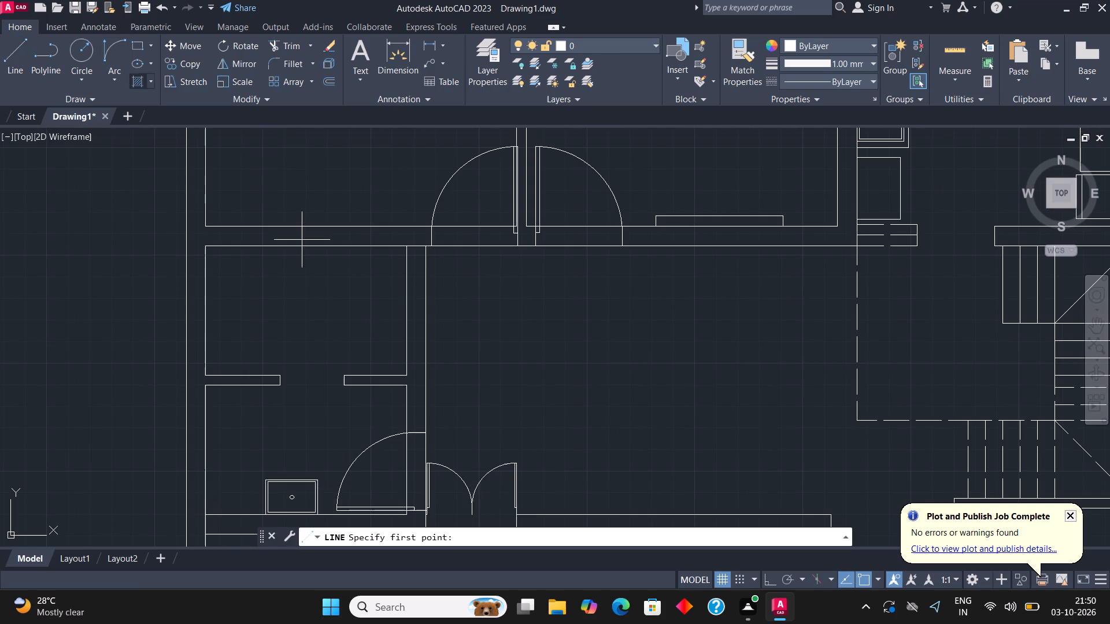
scroll(343, 362, "up", 1)
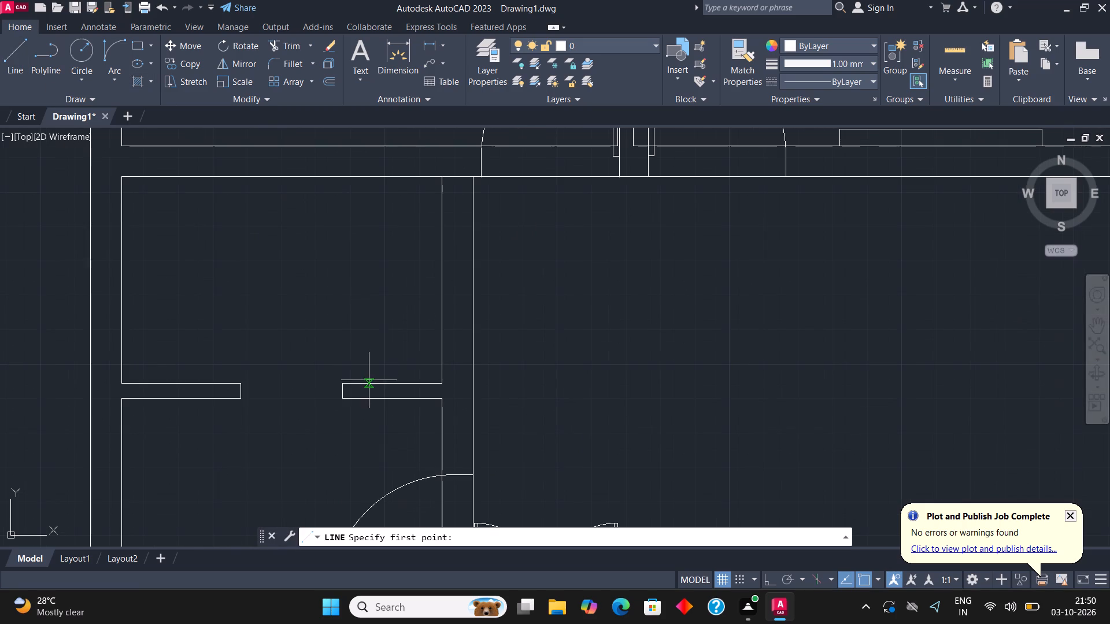
left_click(369, 380)
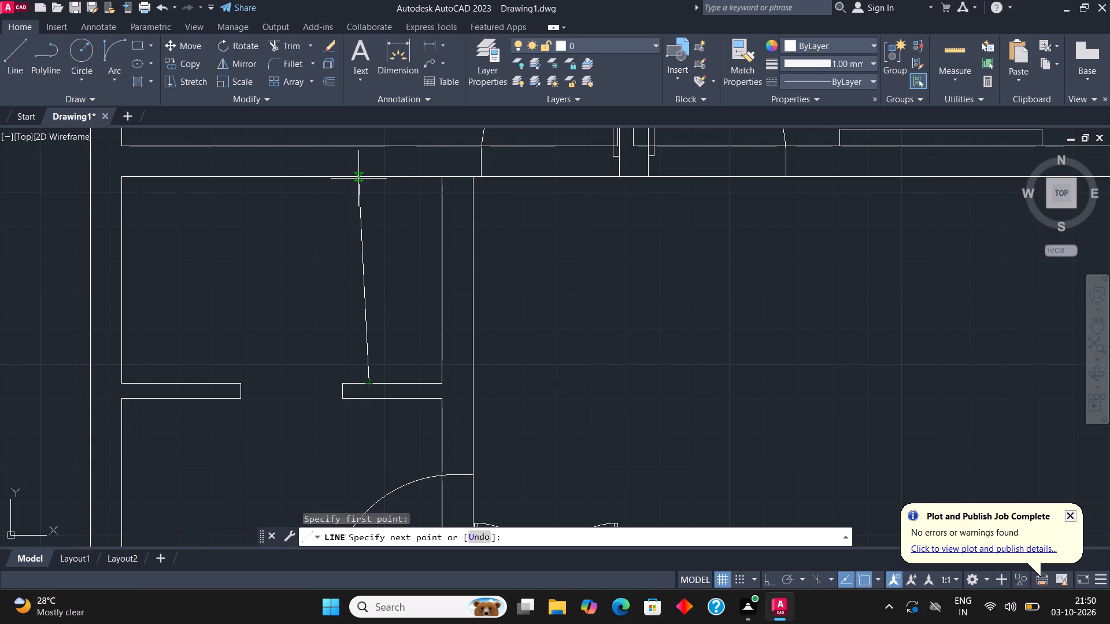
left_click(373, 180)
key("Escape")
Copy the new vertical line about 3" to the west to make a thin double line.
left_click(367, 269)
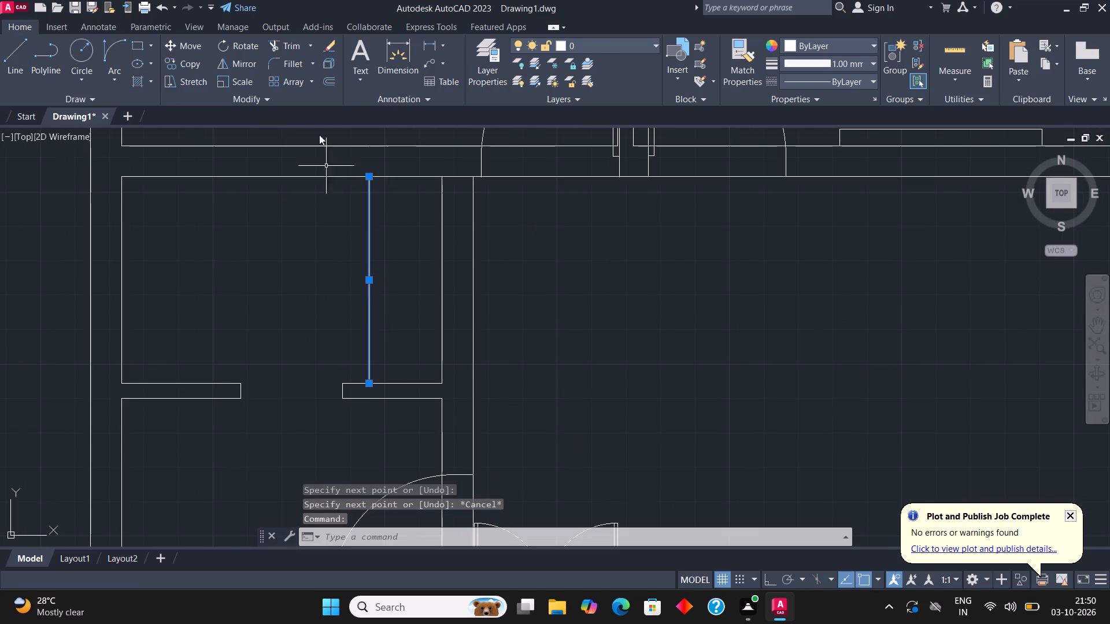
left_click(197, 63)
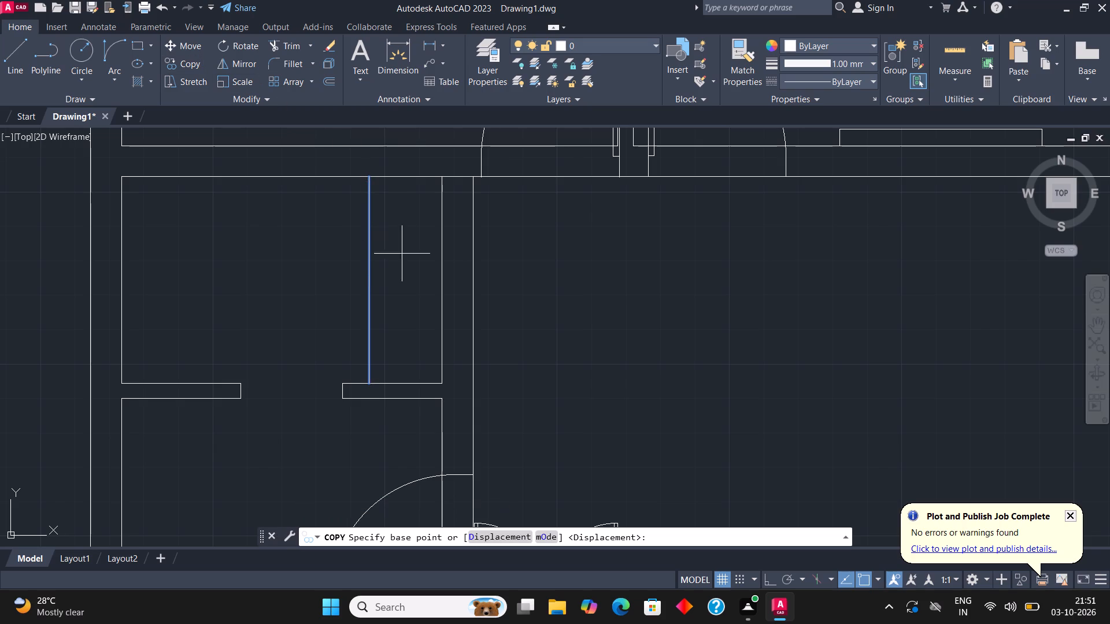
left_click(368, 282)
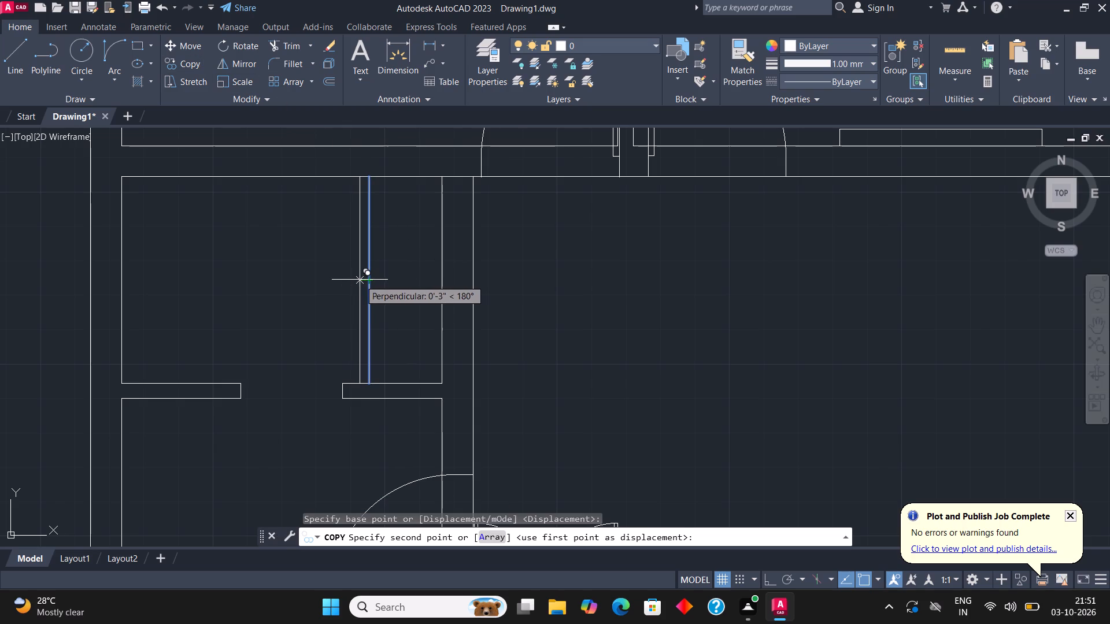
left_click(360, 280)
scroll(456, 281, "down", 1)
key("Escape")
Copy the double vertical line straight across to the west side of the upper small room with Ortho on, near the outer wall.
middle_click_drag(382, 274, 410, 288)
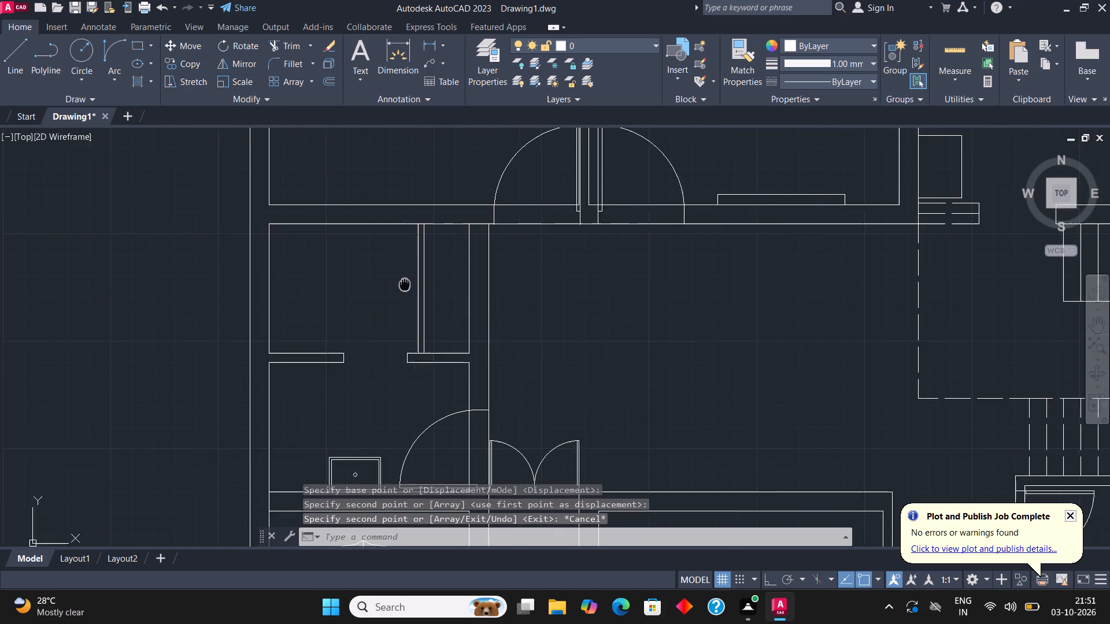
middle_click_drag(410, 288, 412, 289)
left_click(449, 302)
left_click(399, 263)
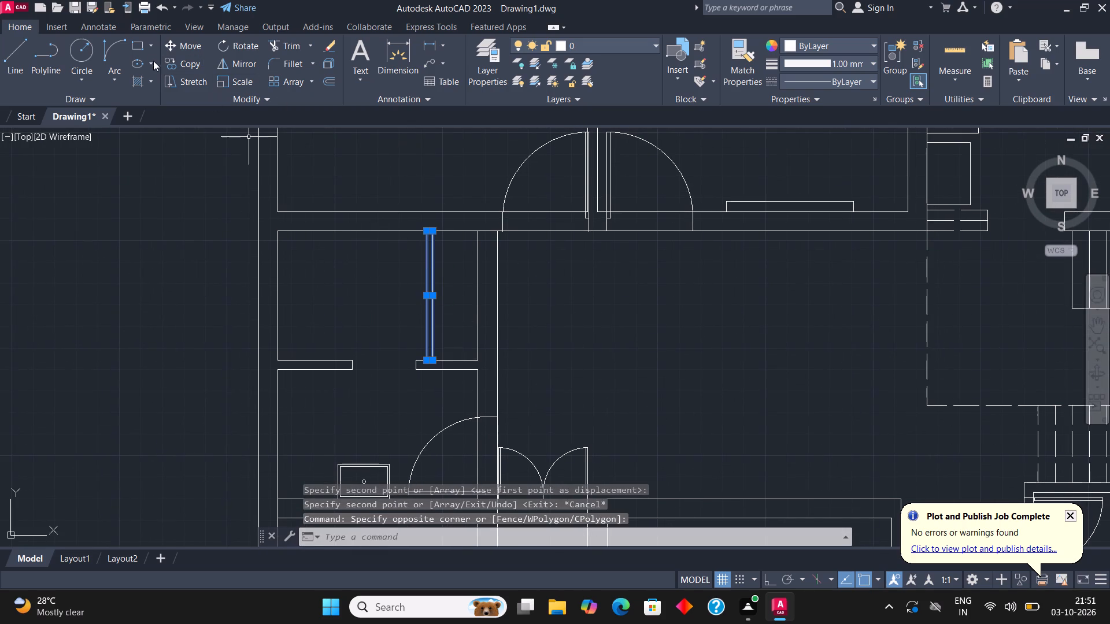
left_click(194, 61)
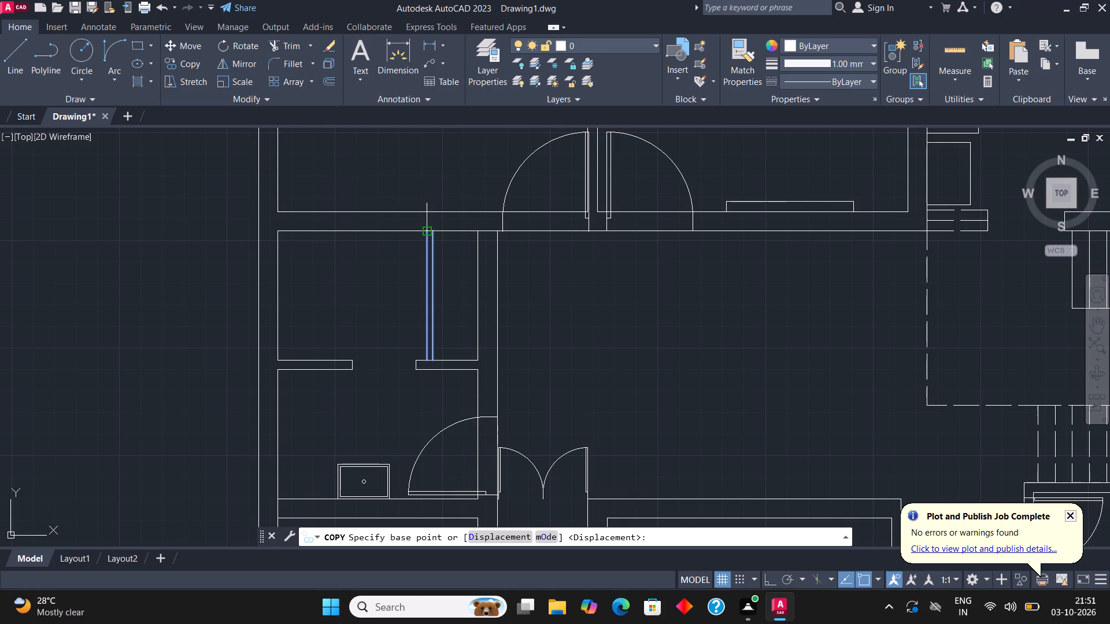
left_click(426, 232)
scroll(335, 234, "up", 1)
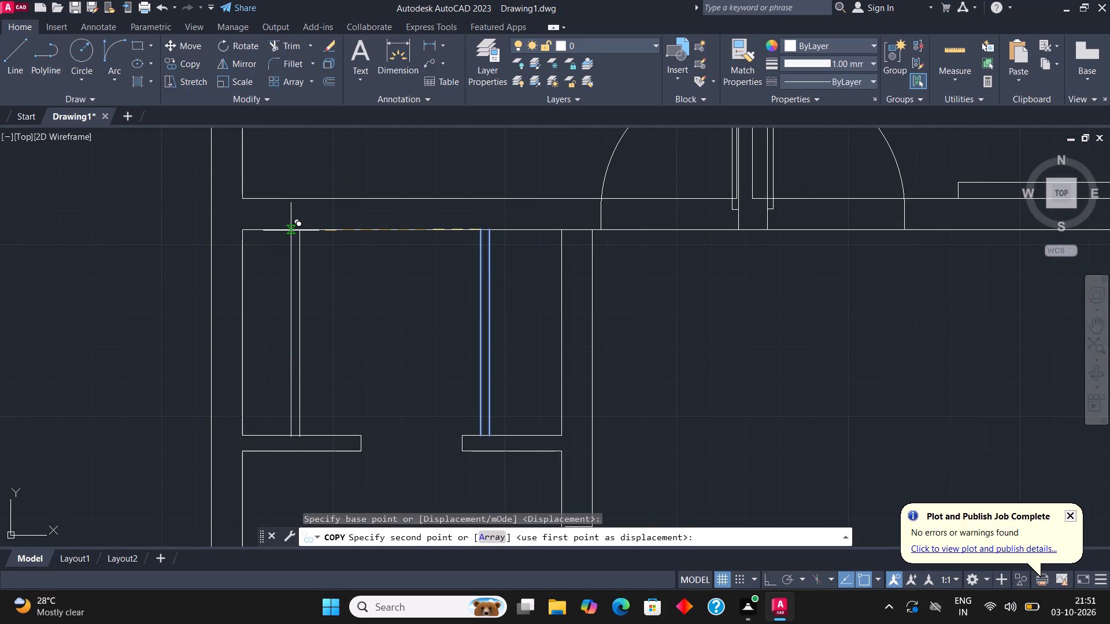
key("F8")
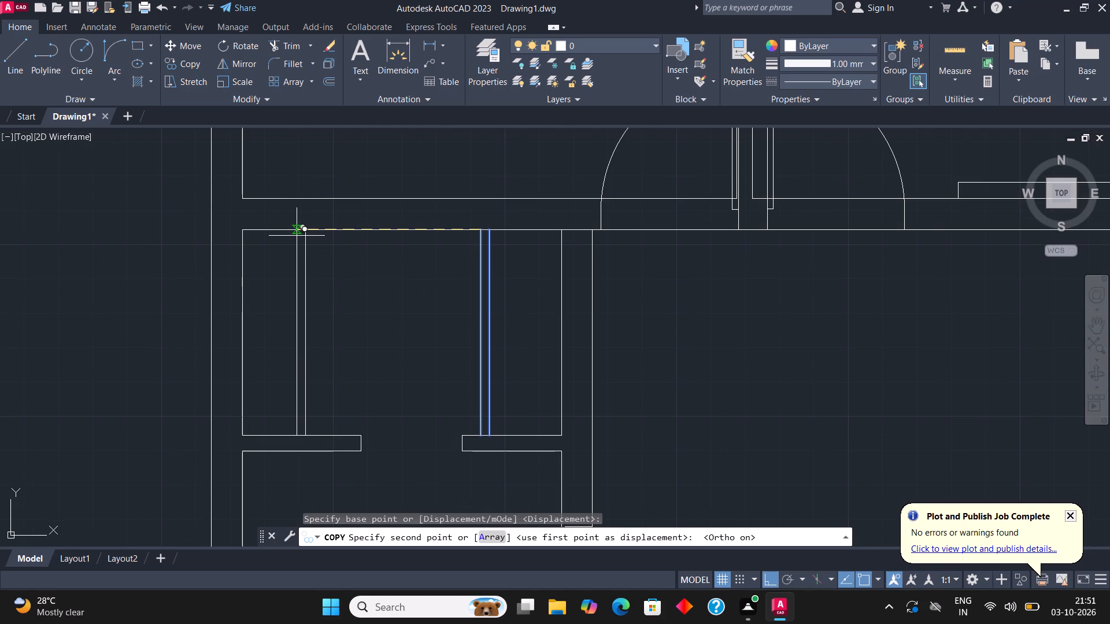
key("F8")
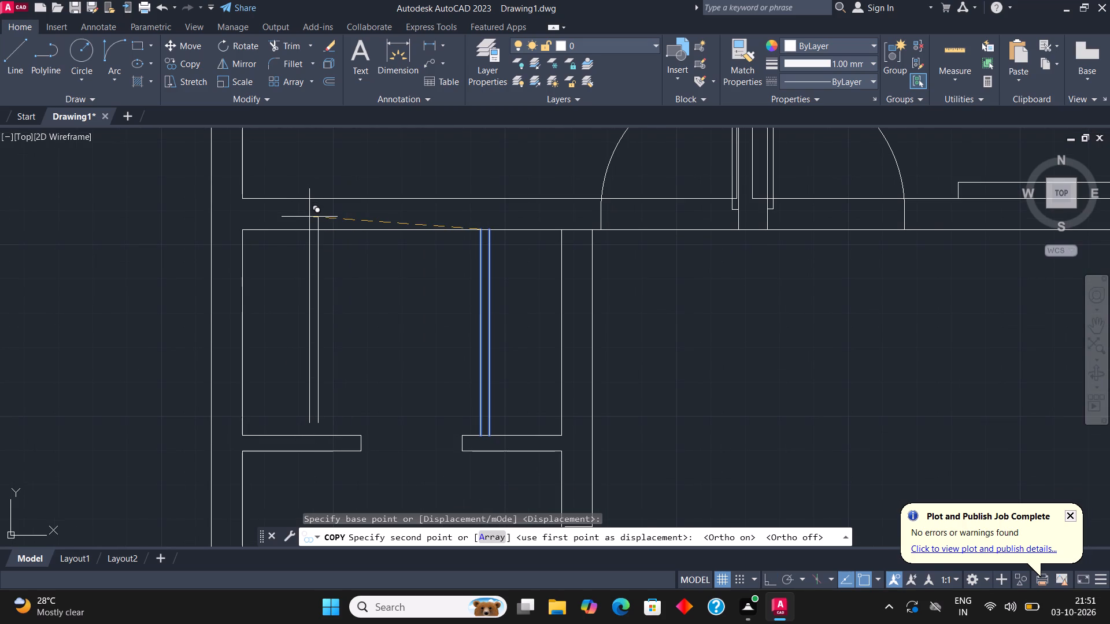
key("F8")
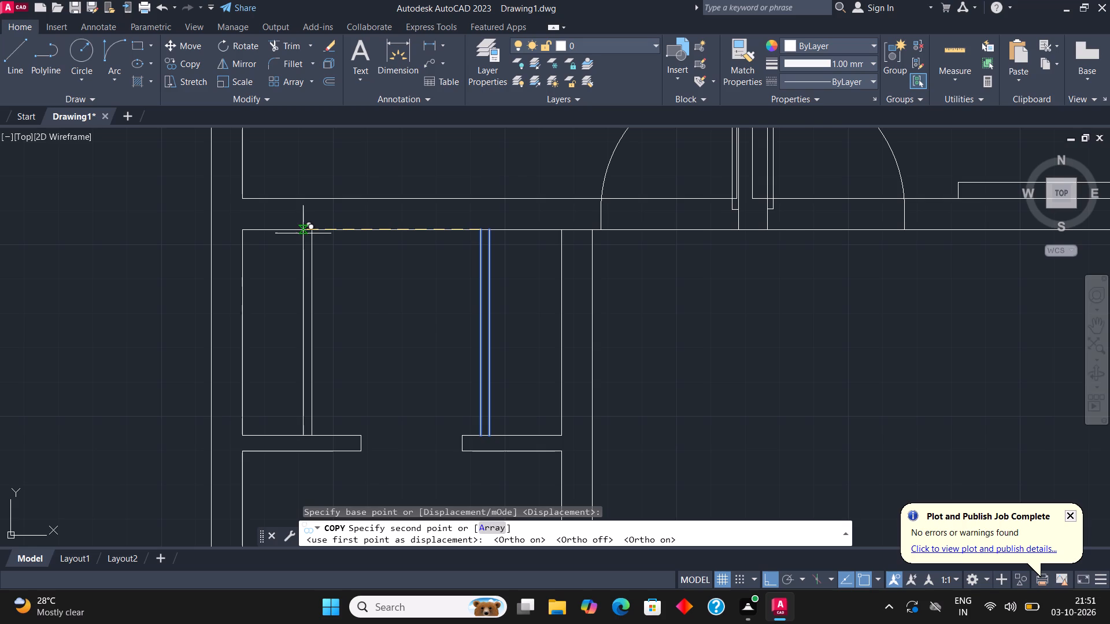
left_click(303, 233)
scroll(417, 222, "down", 1)
key("Escape")
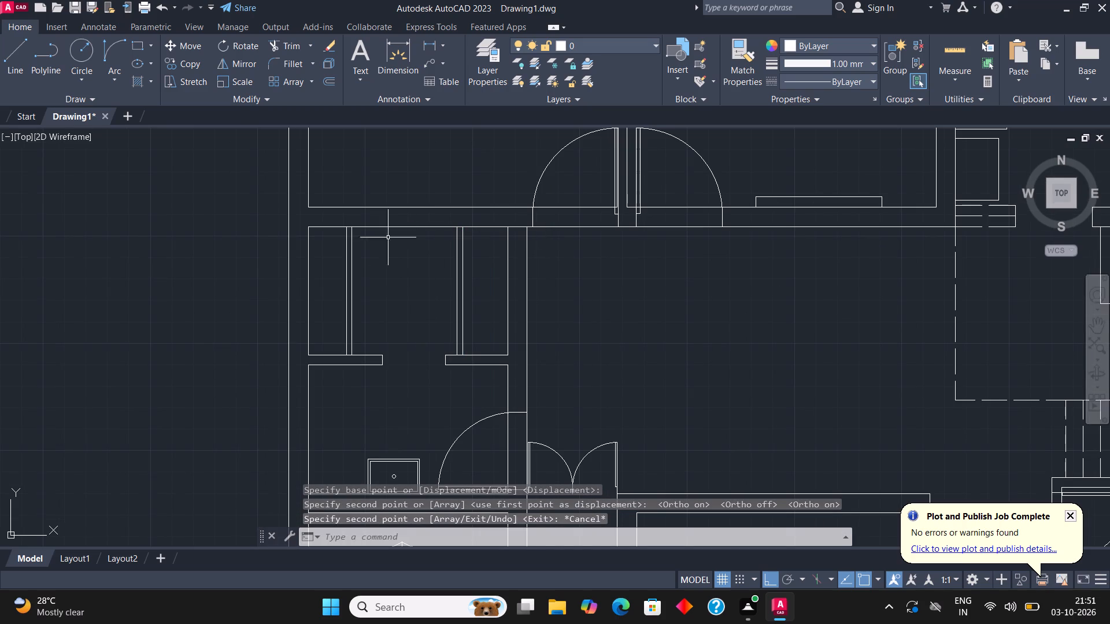
Move the copied west double line slightly east, away from the outer wall.
scroll(354, 239, "up", 1)
left_click(351, 278)
left_click(331, 262)
scroll(354, 199, "up", 2)
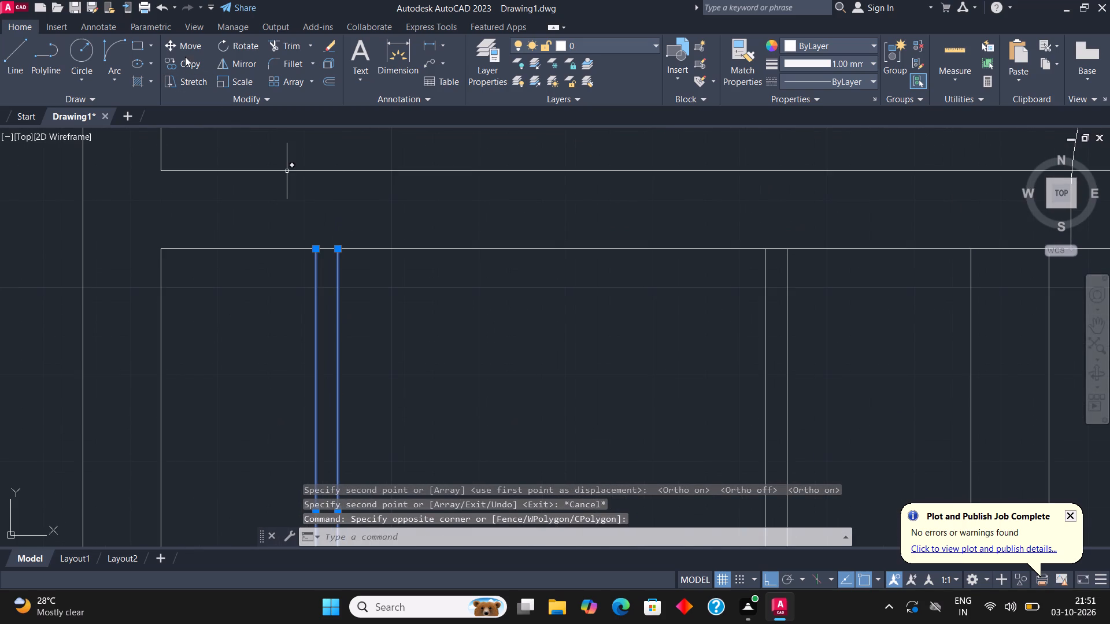
left_click(189, 47)
left_click(335, 251)
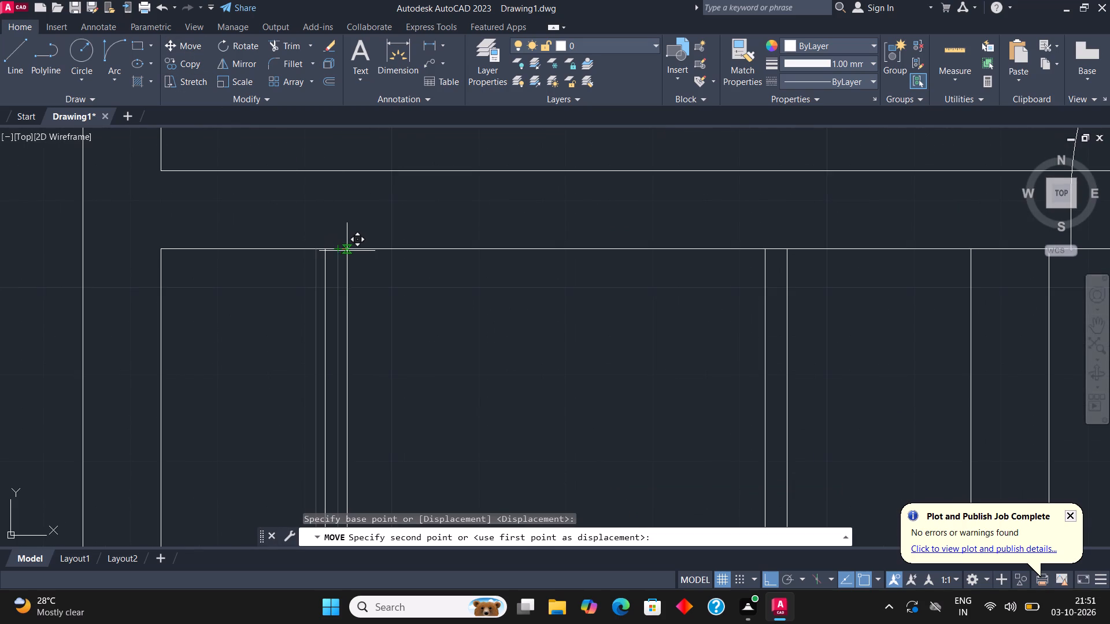
left_click(352, 252)
Draw a thin closed door panel with lines along the partition's south face, overlapping the west edge of the opening between the small rooms.
scroll(388, 225, "down", 2)
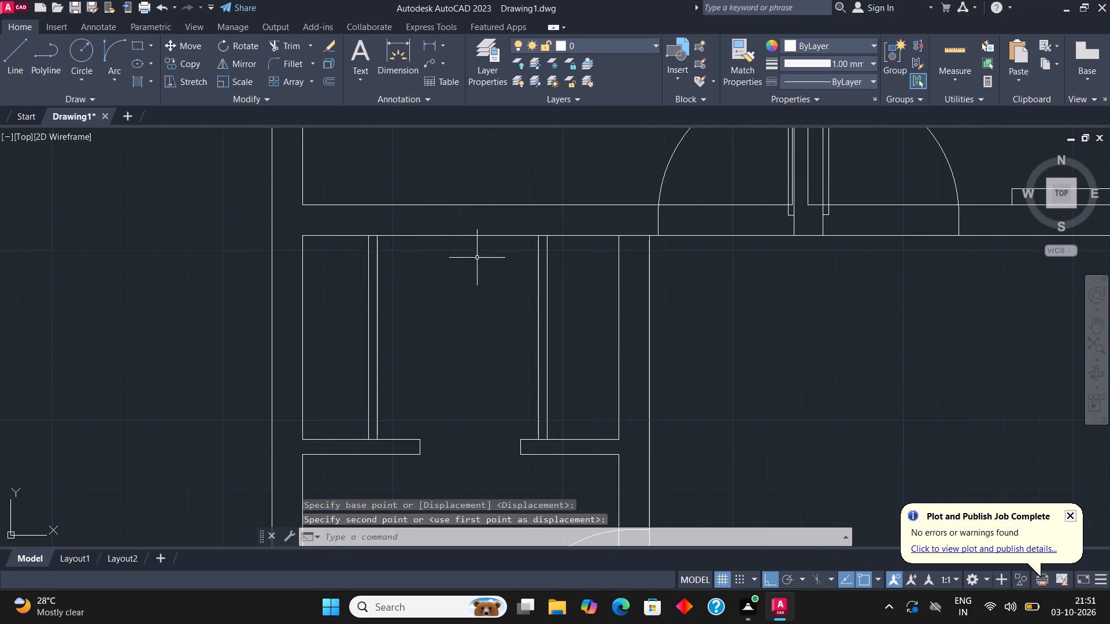
middle_click_drag(494, 277, 428, 222)
scroll(393, 363, "up", 2)
left_click(17, 55)
scroll(370, 303, "down", 1)
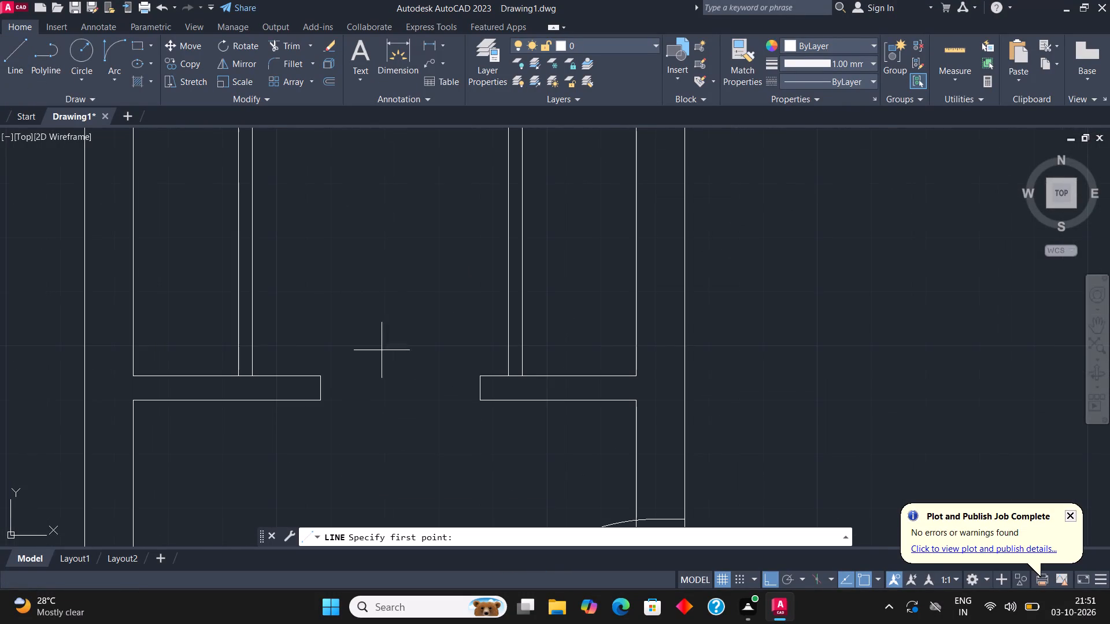
scroll(343, 396, "up", 1)
left_click(310, 404)
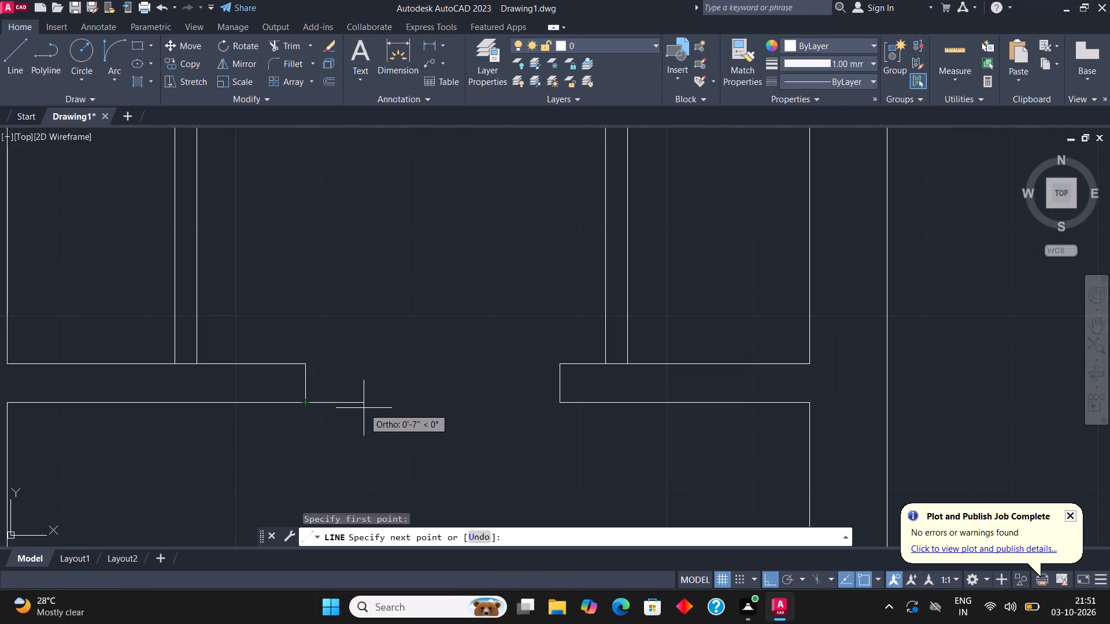
left_click(376, 405)
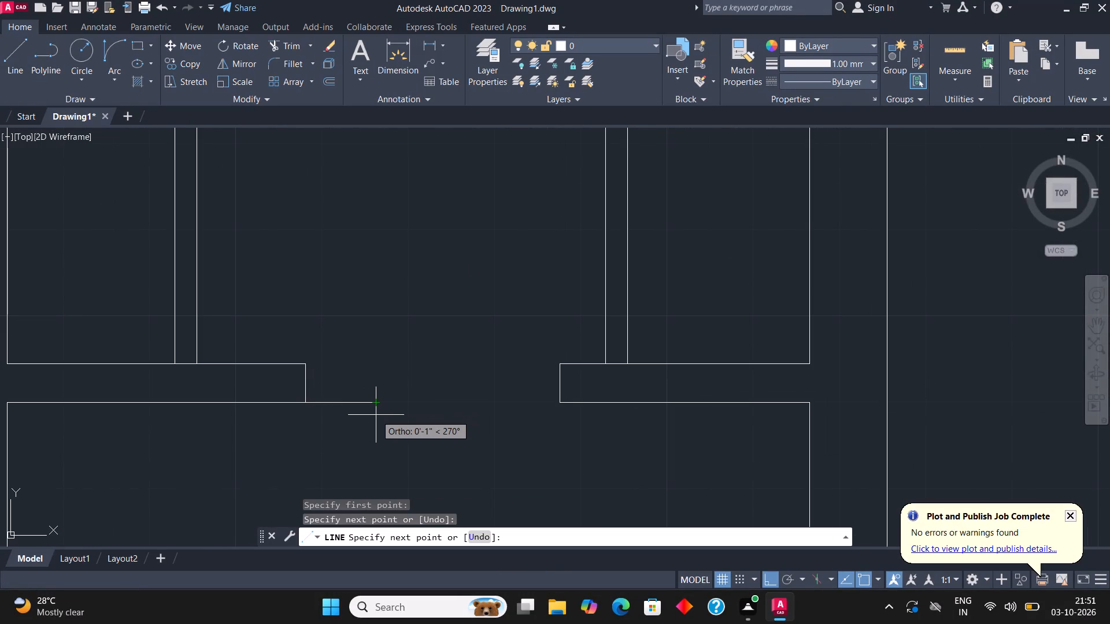
scroll(375, 408, "up", 3)
left_click(369, 400)
scroll(368, 403, "down", 2)
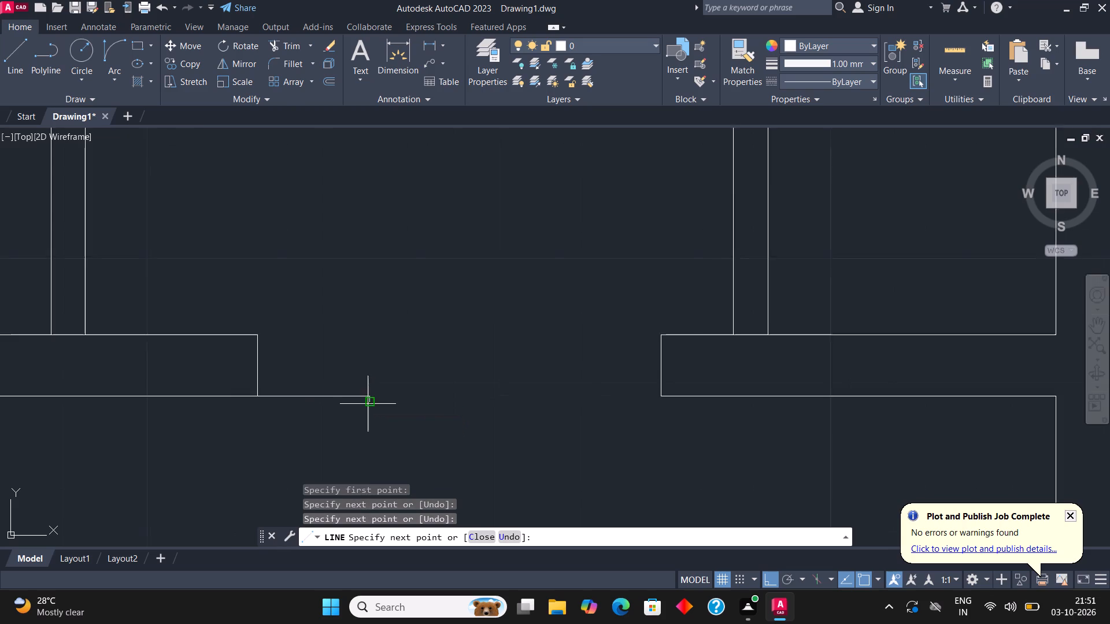
scroll(367, 405, "down", 1)
scroll(200, 410, "up", 3)
left_click(144, 403)
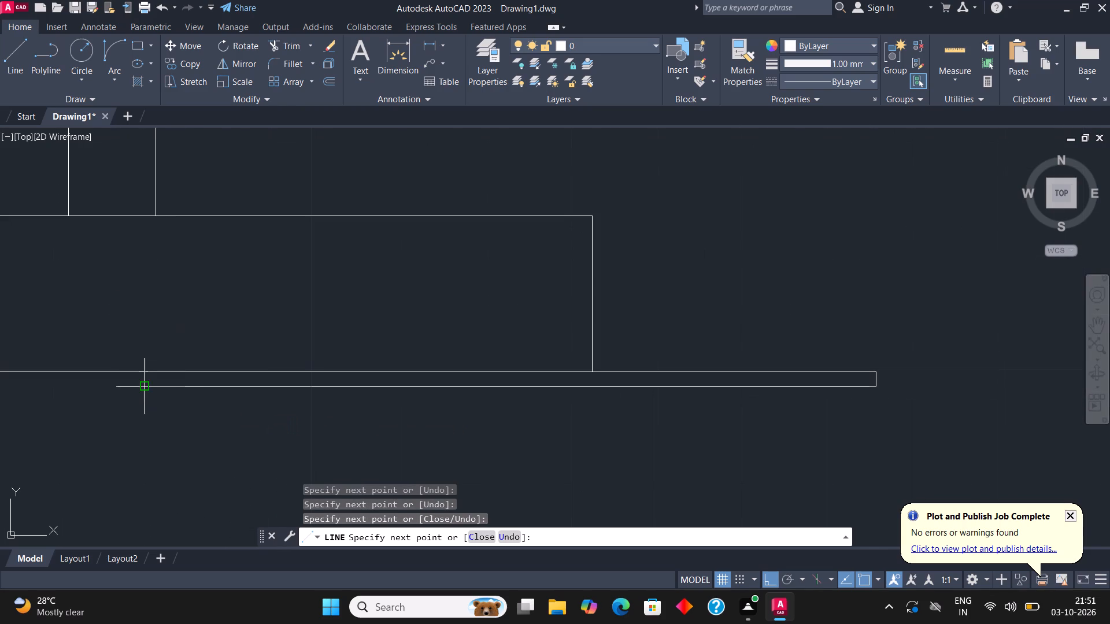
left_click(143, 374)
scroll(224, 358, "down", 4)
key("Escape")
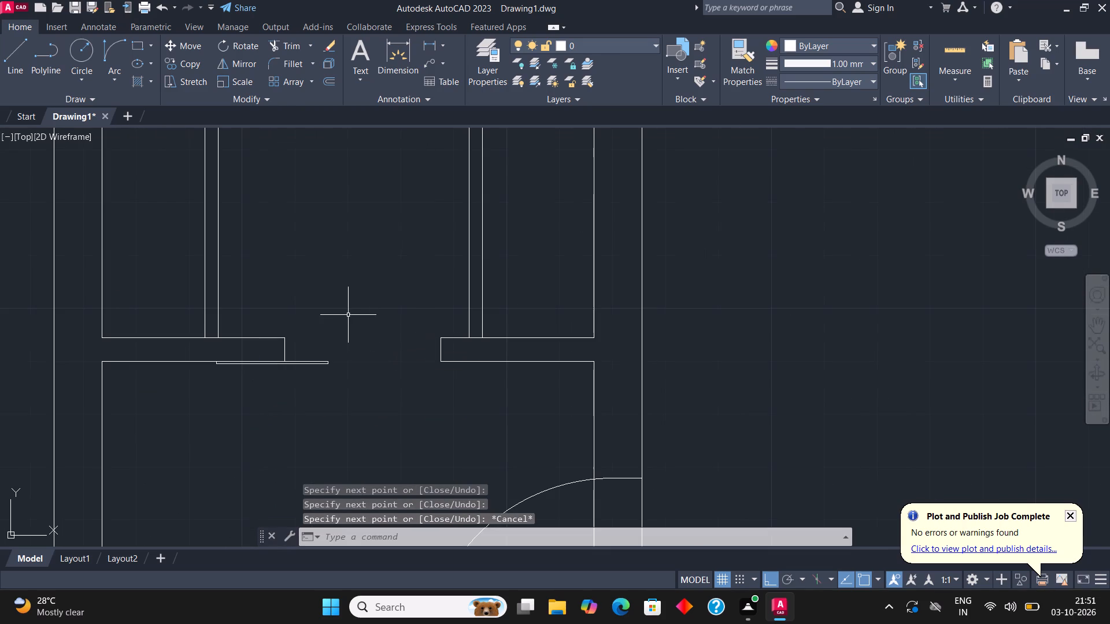
Draw two short jamb lines across the wall between the upper small room and the west bedroom, between the two double lines.
middle_click_drag(363, 322, 421, 363)
scroll(430, 348, "down", 1)
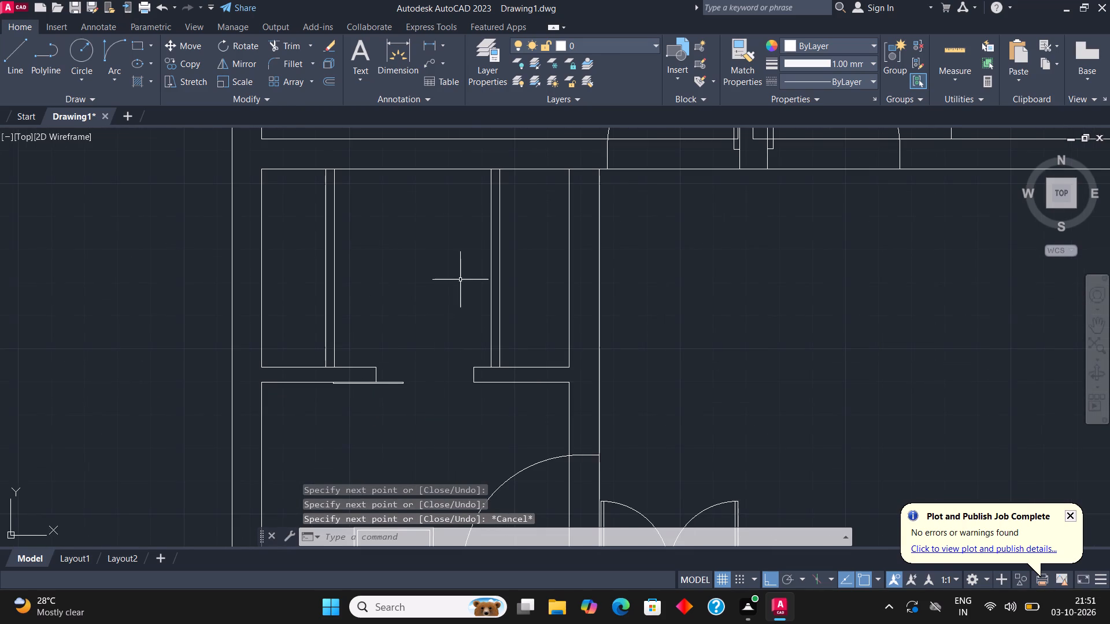
middle_click_drag(463, 280, 471, 443)
scroll(399, 325, "up", 1)
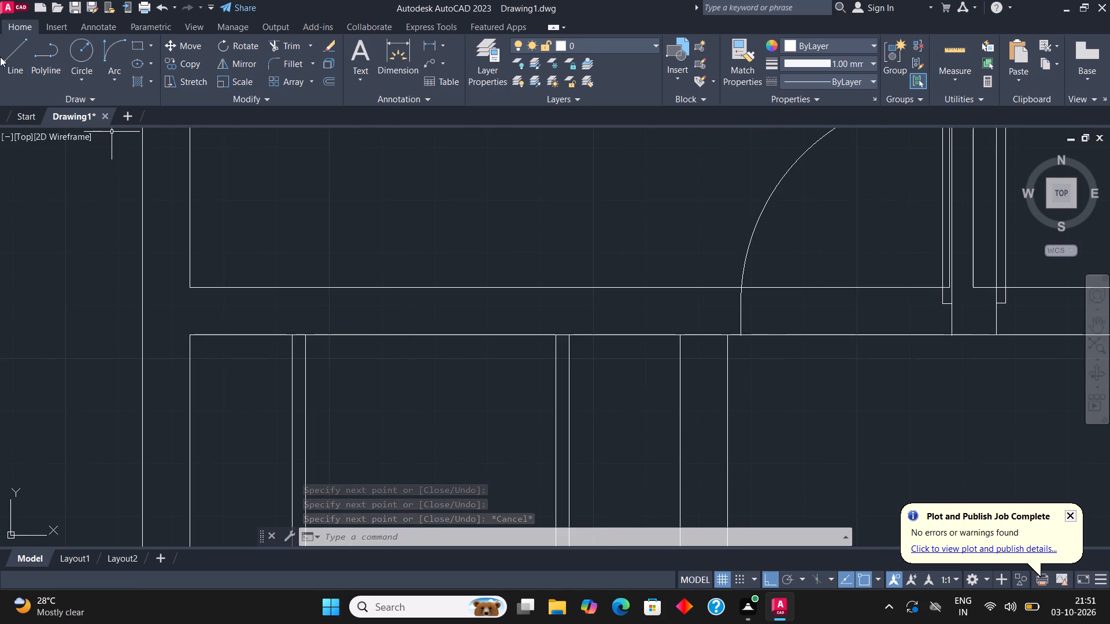
left_click(13, 47)
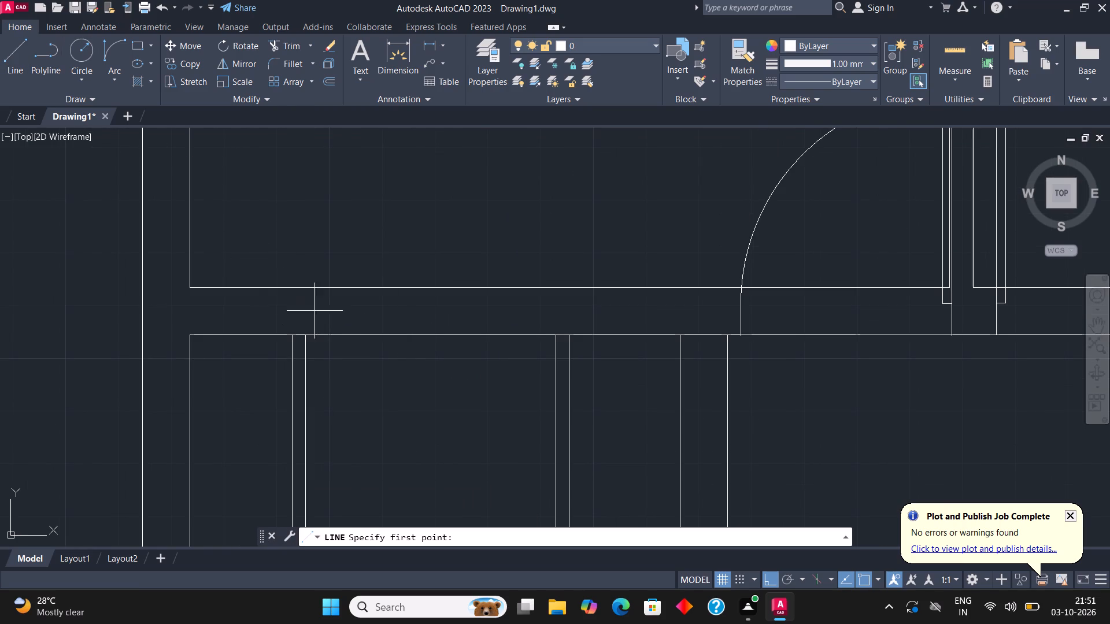
left_click(349, 333)
left_click(347, 287)
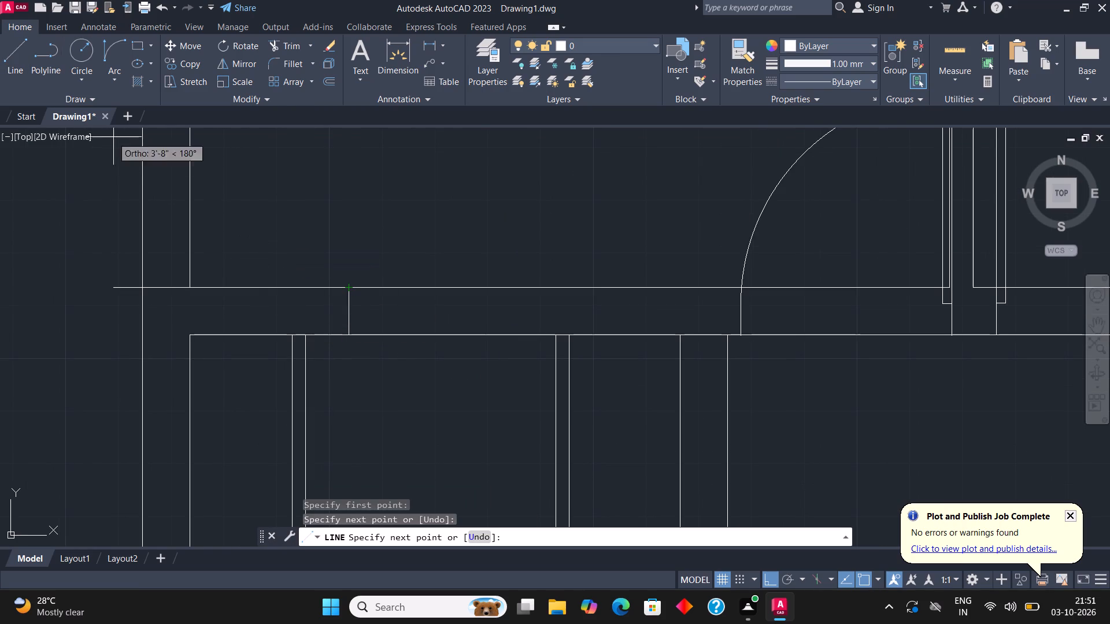
left_click(16, 53)
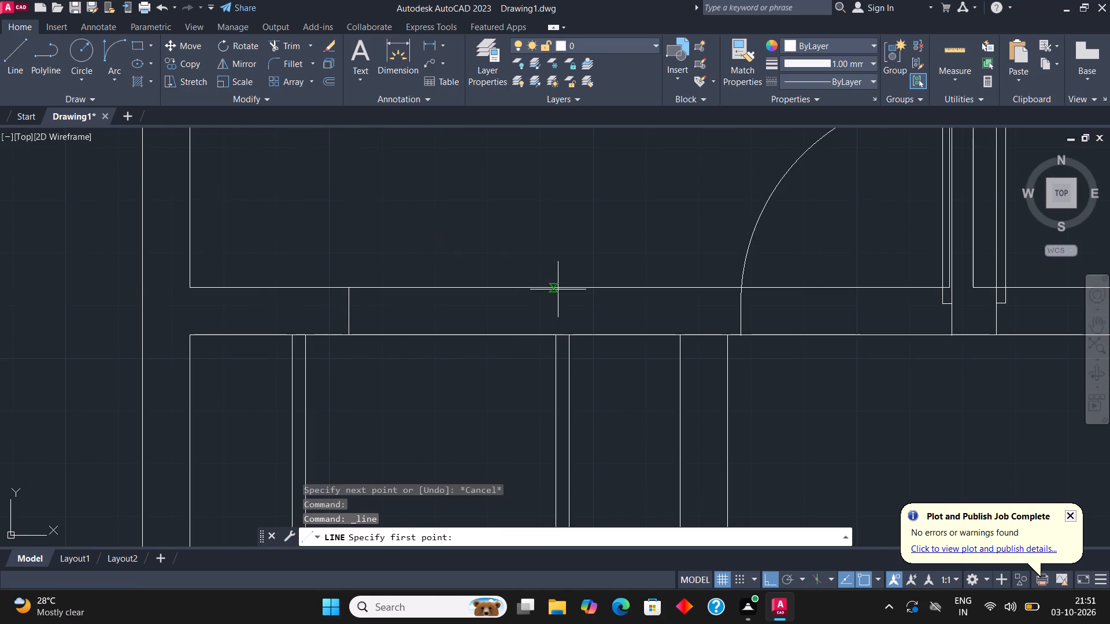
left_click(519, 336)
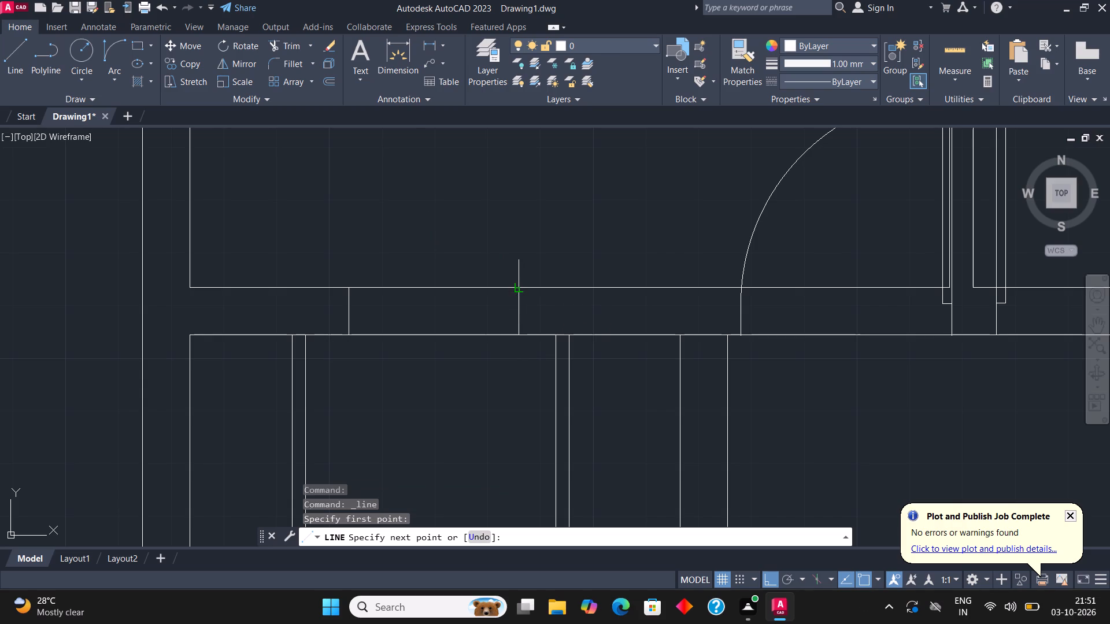
left_click(521, 291)
Trim both wall lines between the two new jamb lines to open the wall into the west bedroom.
left_click(286, 46)
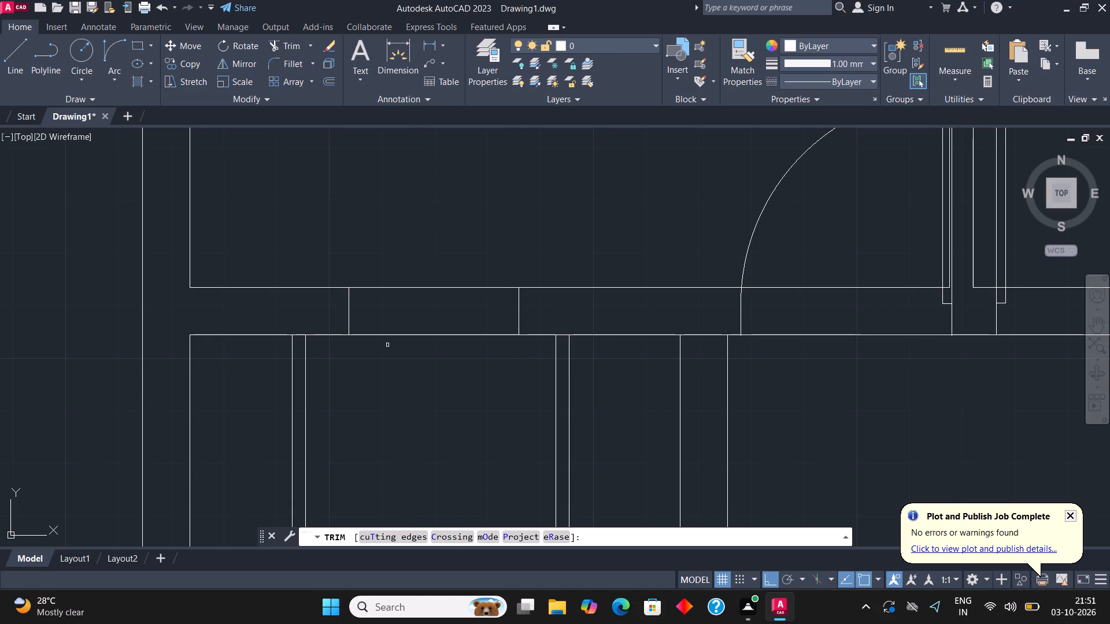
left_click(387, 345)
left_click(397, 243)
key("Escape")
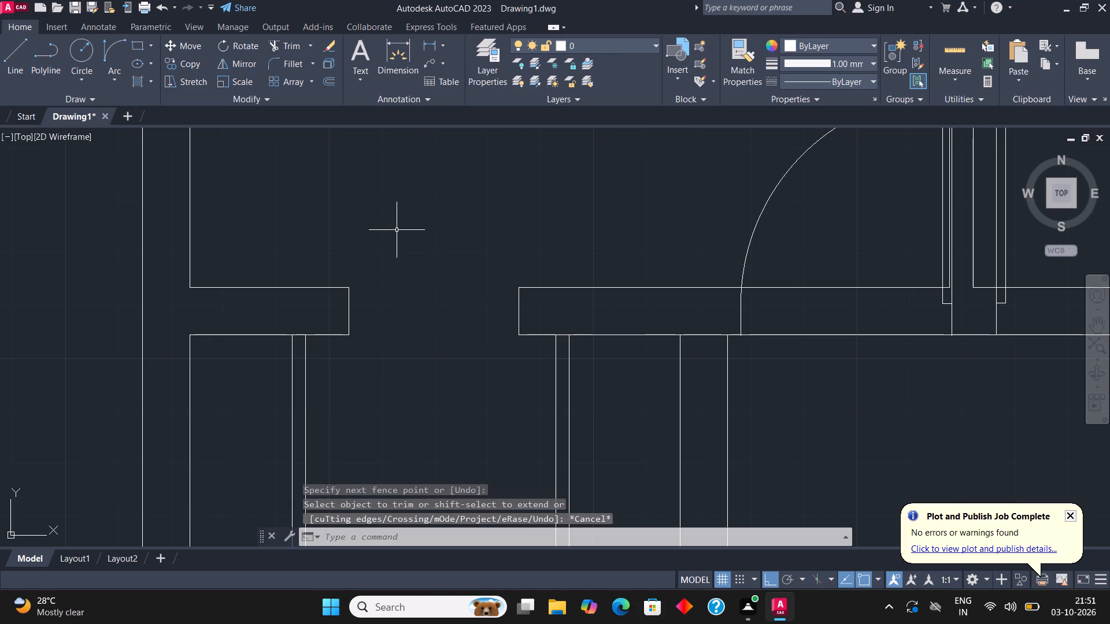
Make ACAD_ISO02W100 the current linetype and draw a dashed rectangle spanning the new bedroom wall opening from jamb to jamb.
type("LI")
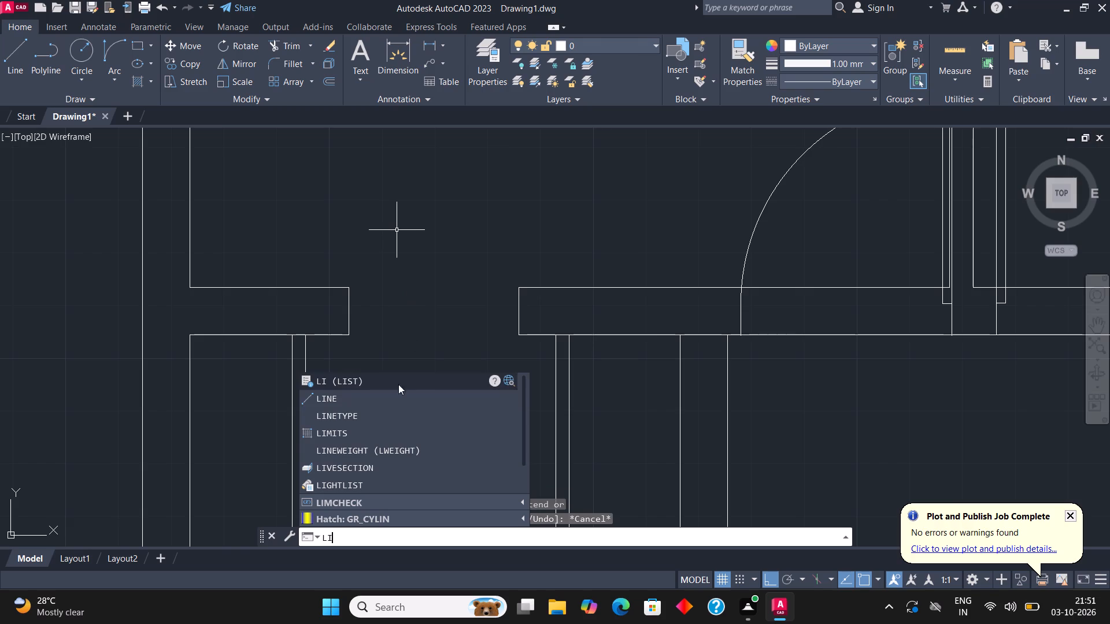
left_click(358, 418)
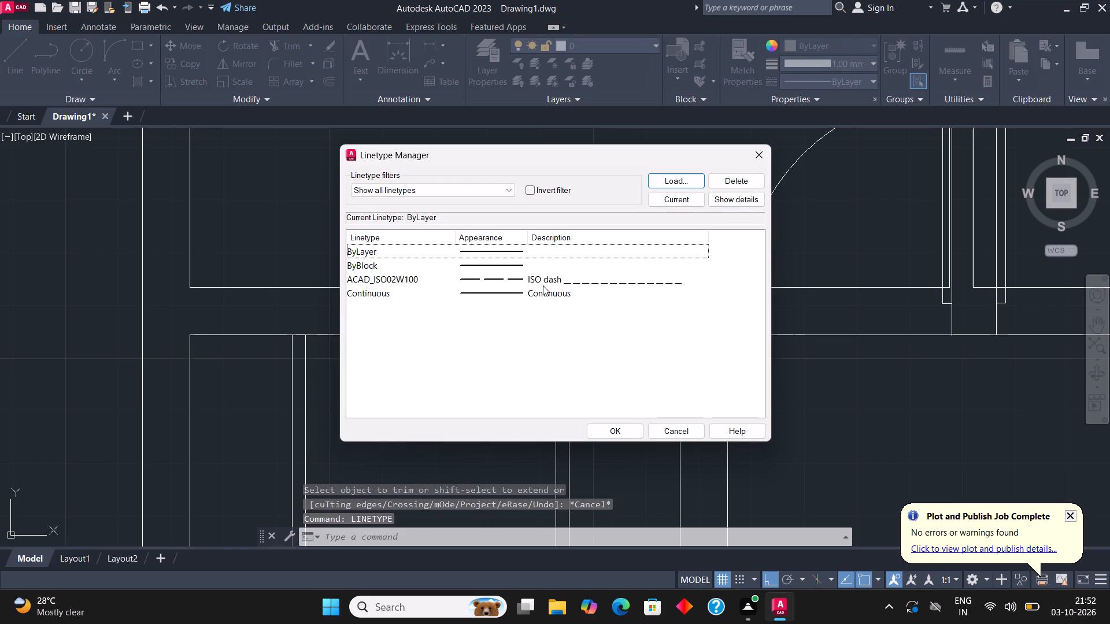
left_click(543, 280)
left_click(677, 199)
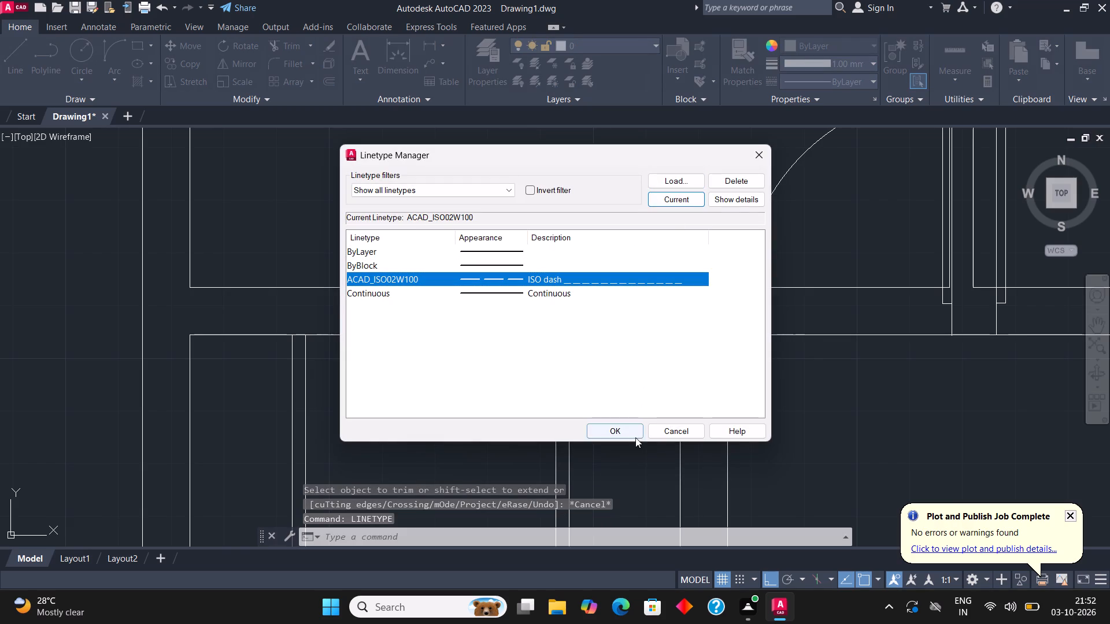
left_click(631, 430)
left_click(136, 43)
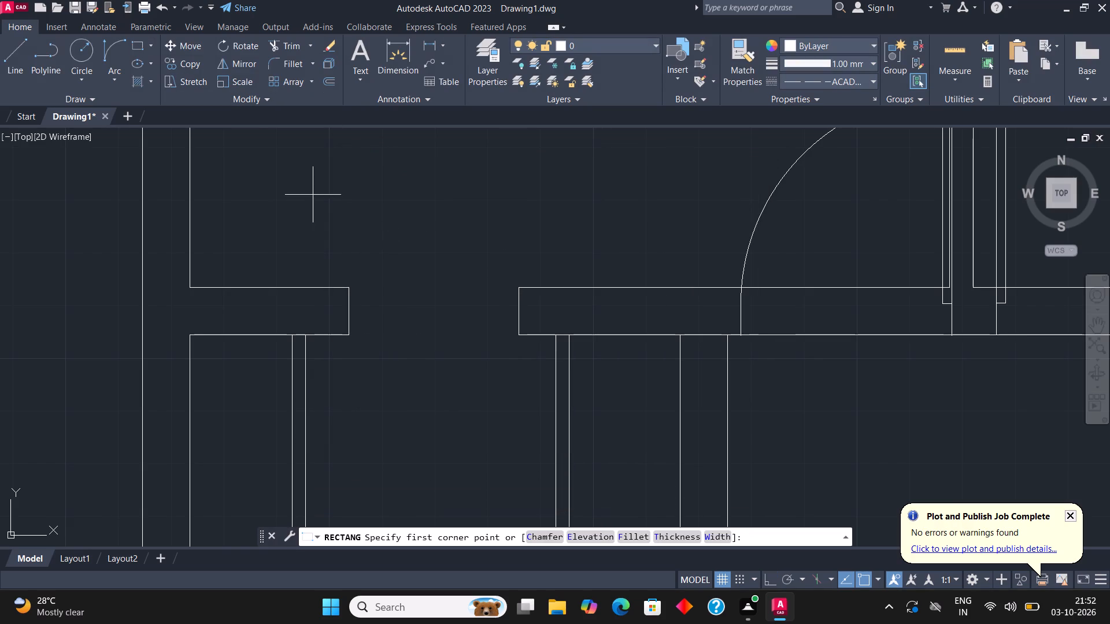
left_click(350, 335)
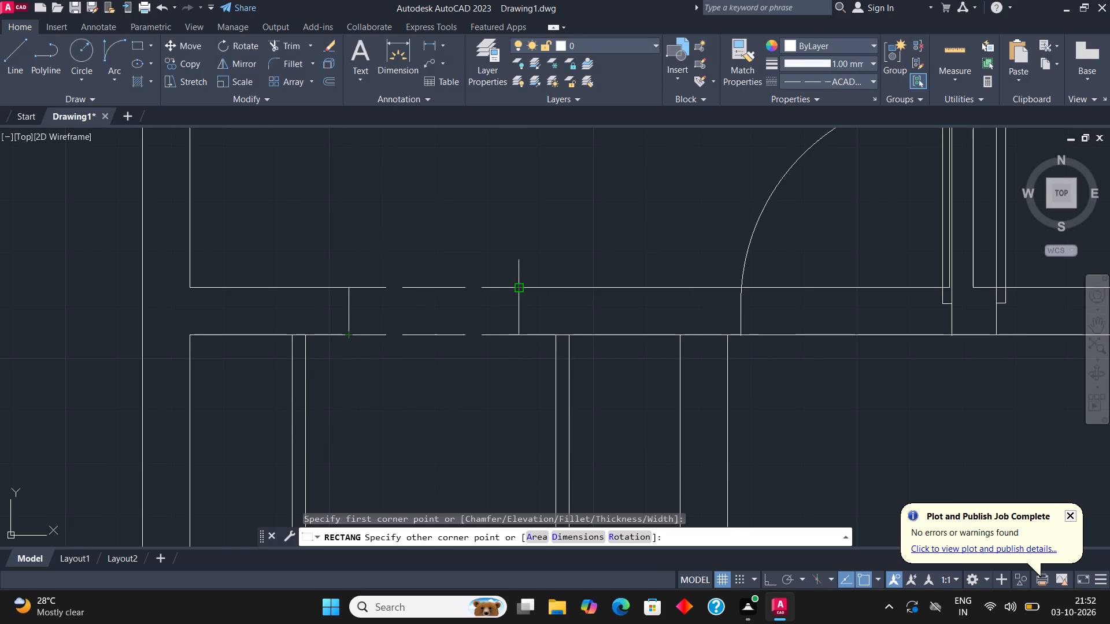
left_click(515, 288)
scroll(380, 314, "down", 2)
scroll(510, 266, "down", 1)
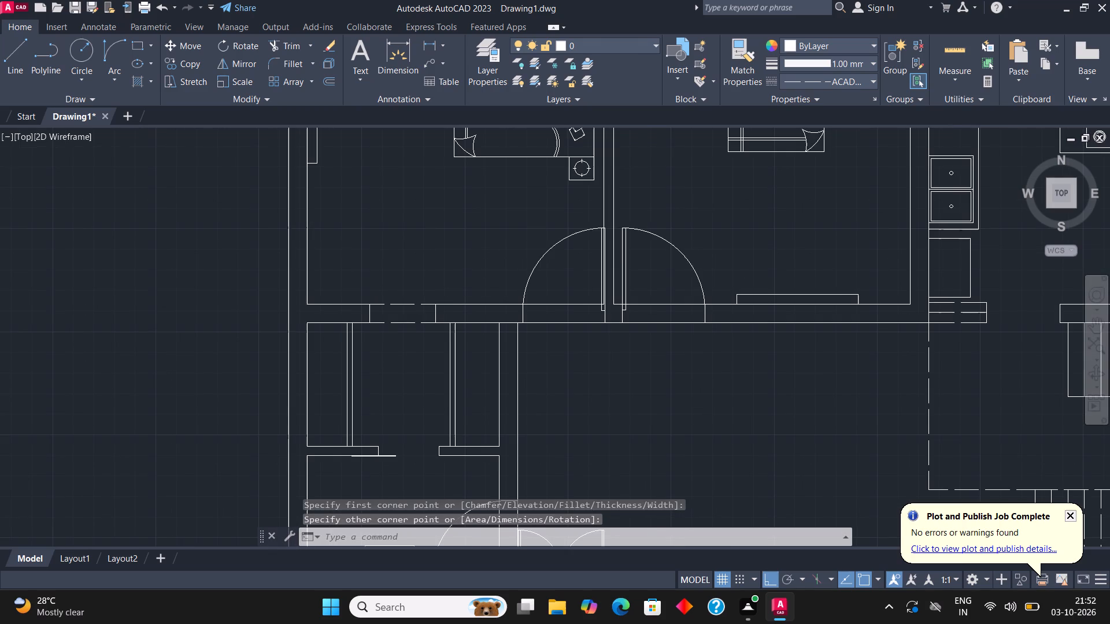
key("Escape")
Set the current linetype back to ByLayer.
scroll(526, 282, "down", 1)
middle_click_drag(531, 291, 510, 376)
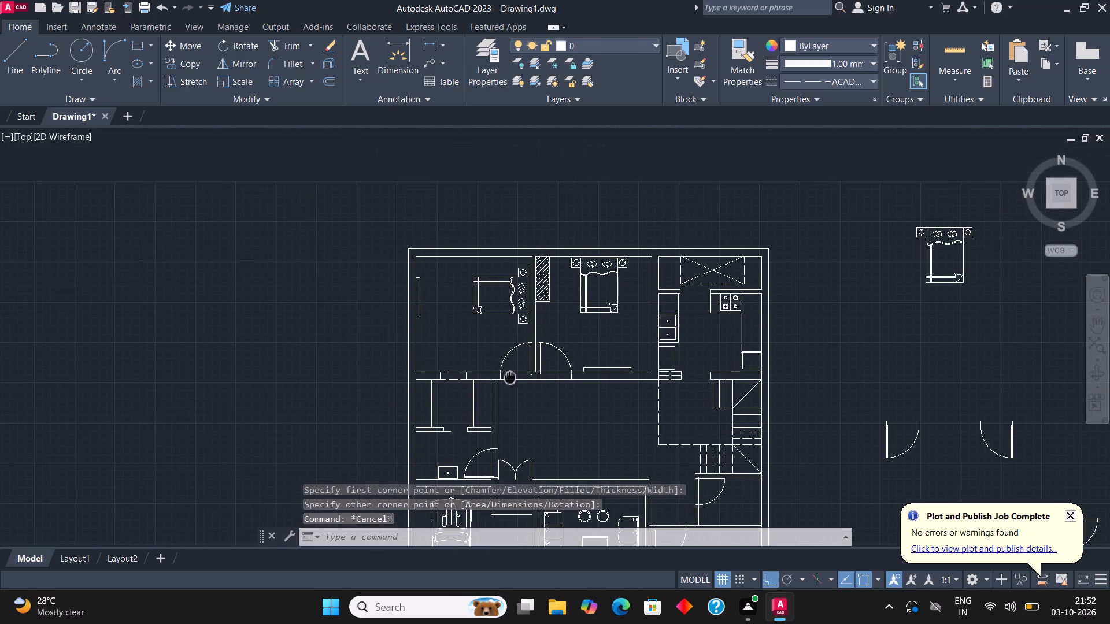
type("LI")
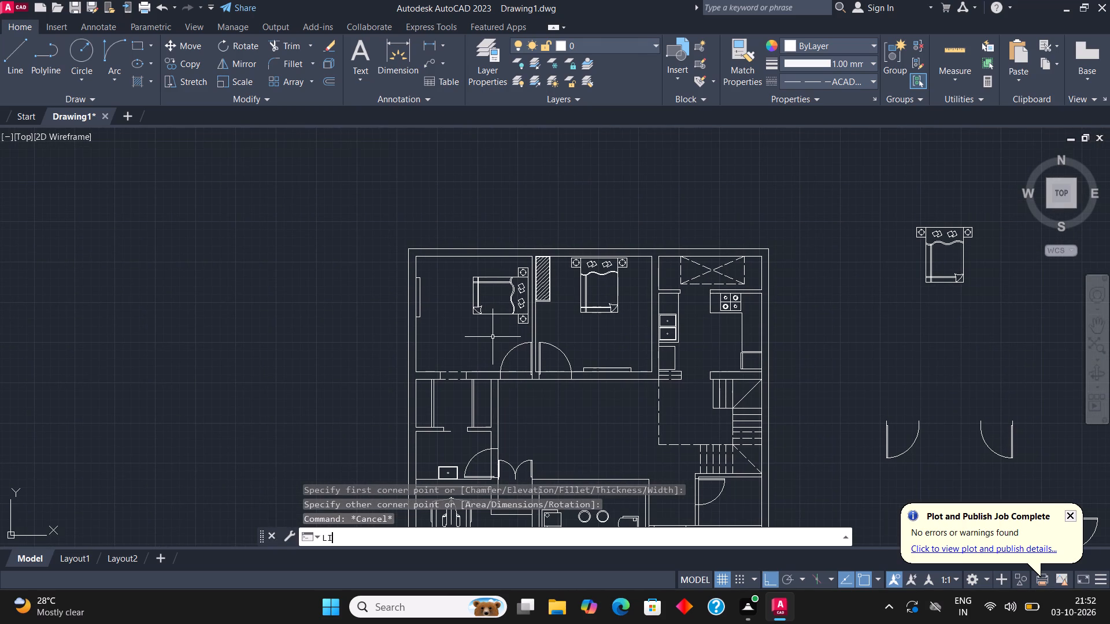
left_click(376, 415)
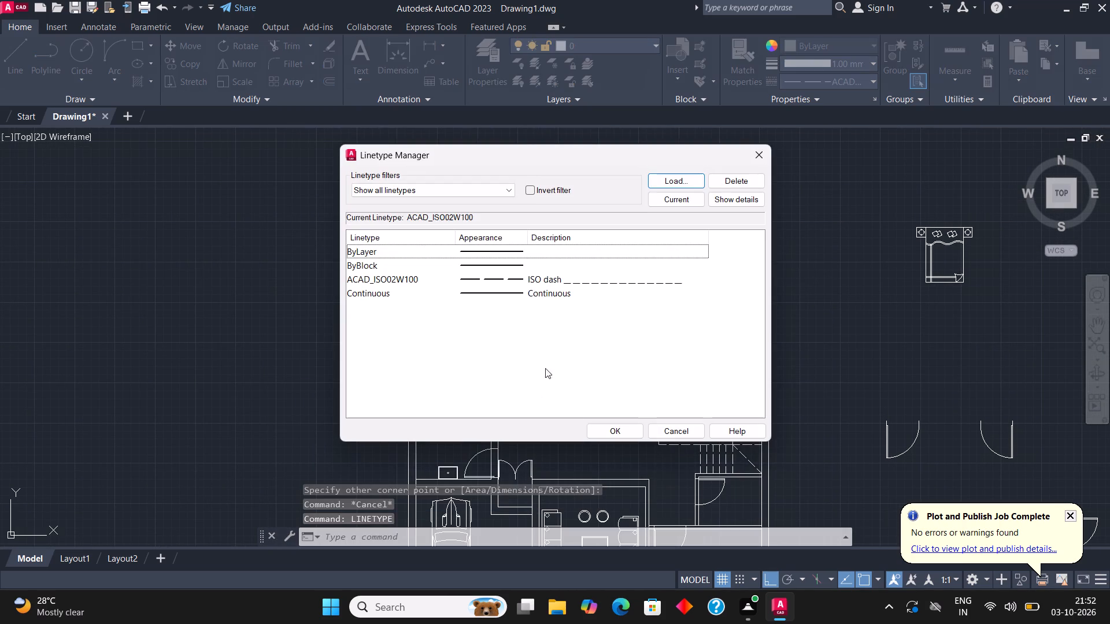
left_click(528, 255)
left_click(669, 199)
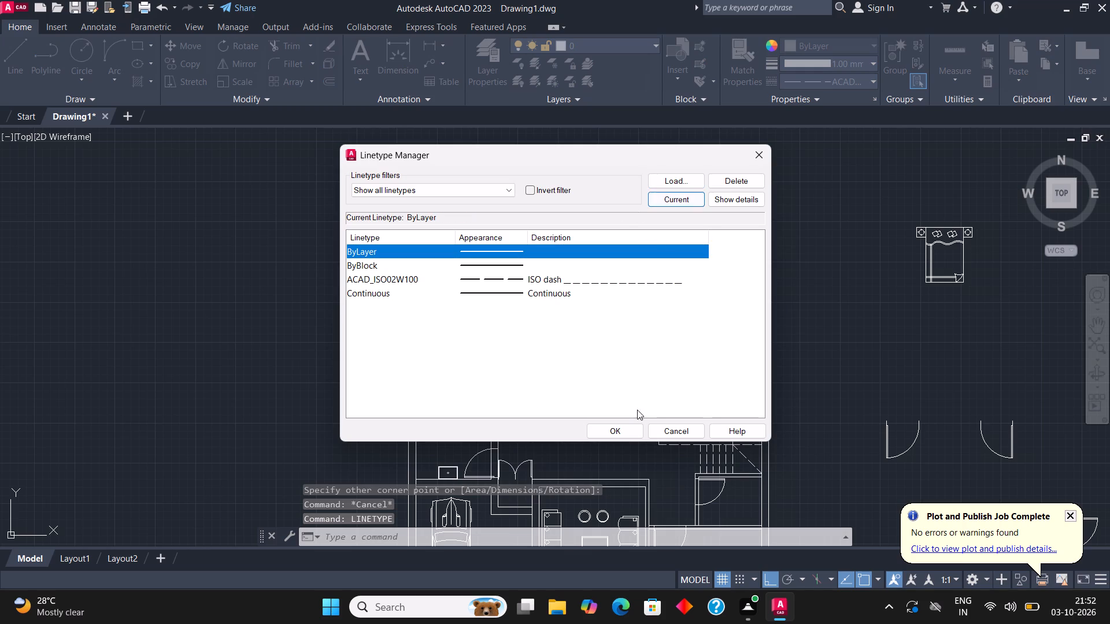
left_click(628, 430)
Draw two short lines across the living room's north wall, one at the inner west corner and one a little west of mid-wall.
middle_click_drag(635, 324, 613, 320)
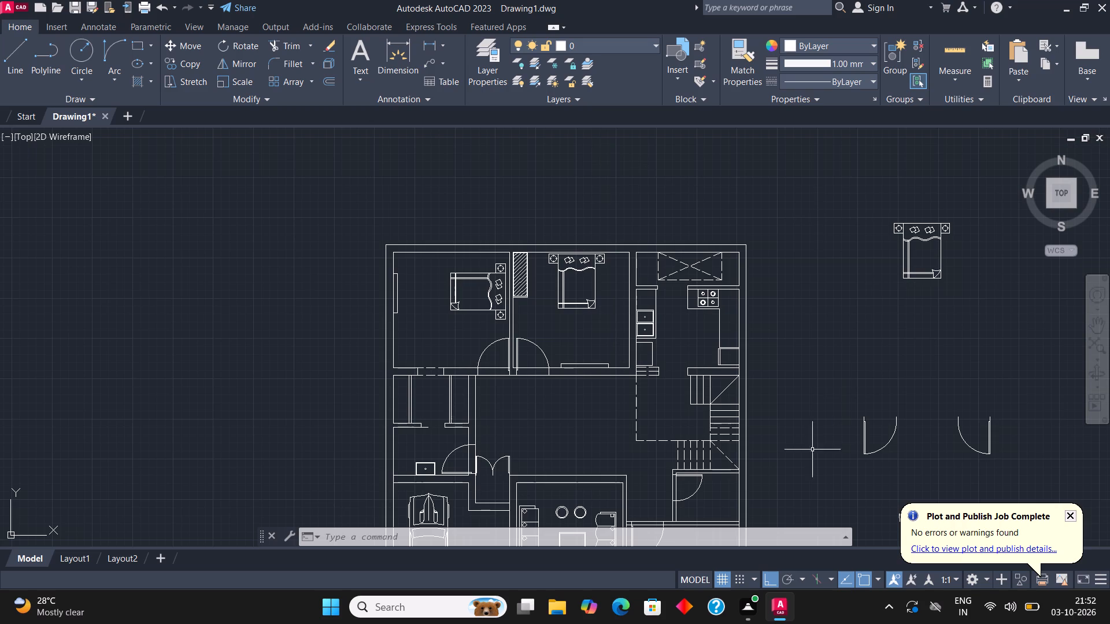
middle_click_drag(759, 443, 764, 271)
middle_click_drag(738, 244, 728, 309)
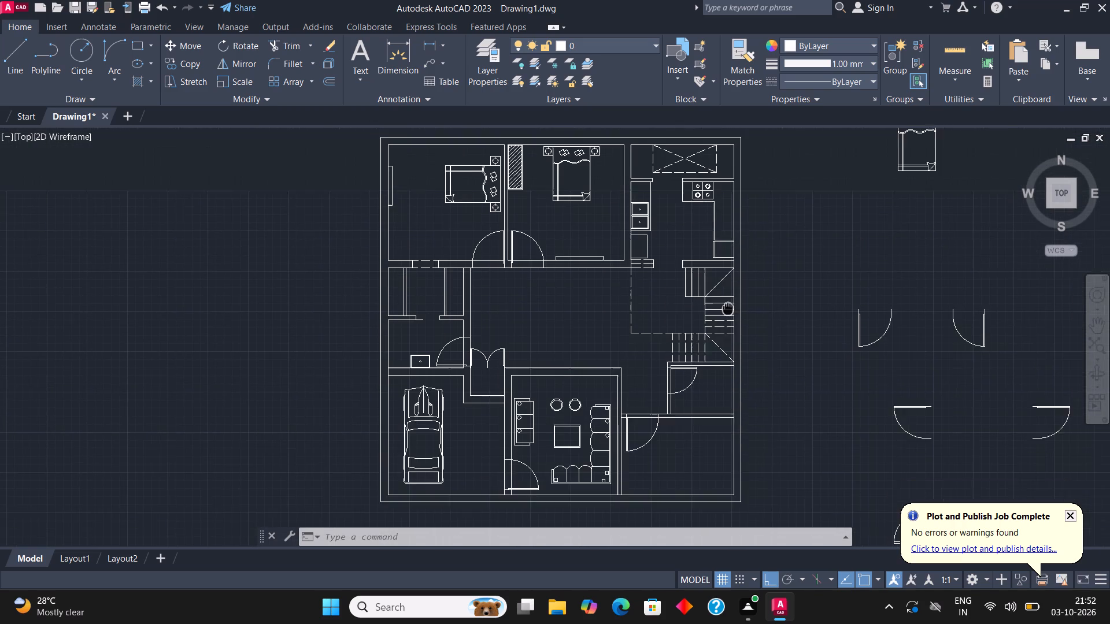
middle_click_drag(728, 309, 721, 327)
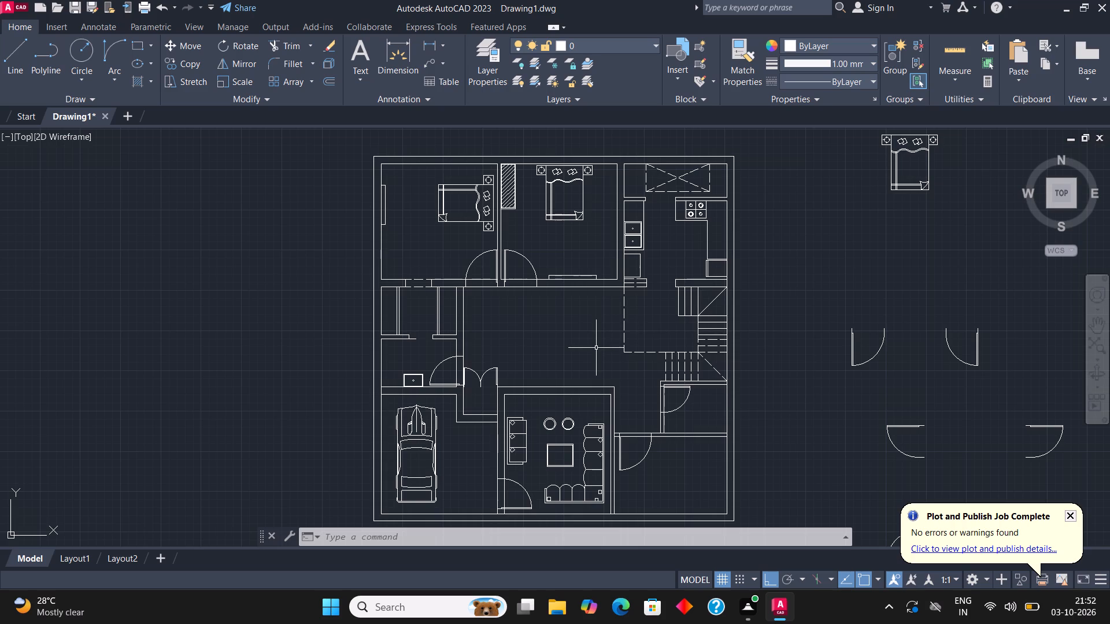
middle_click_drag(598, 350, 575, 385)
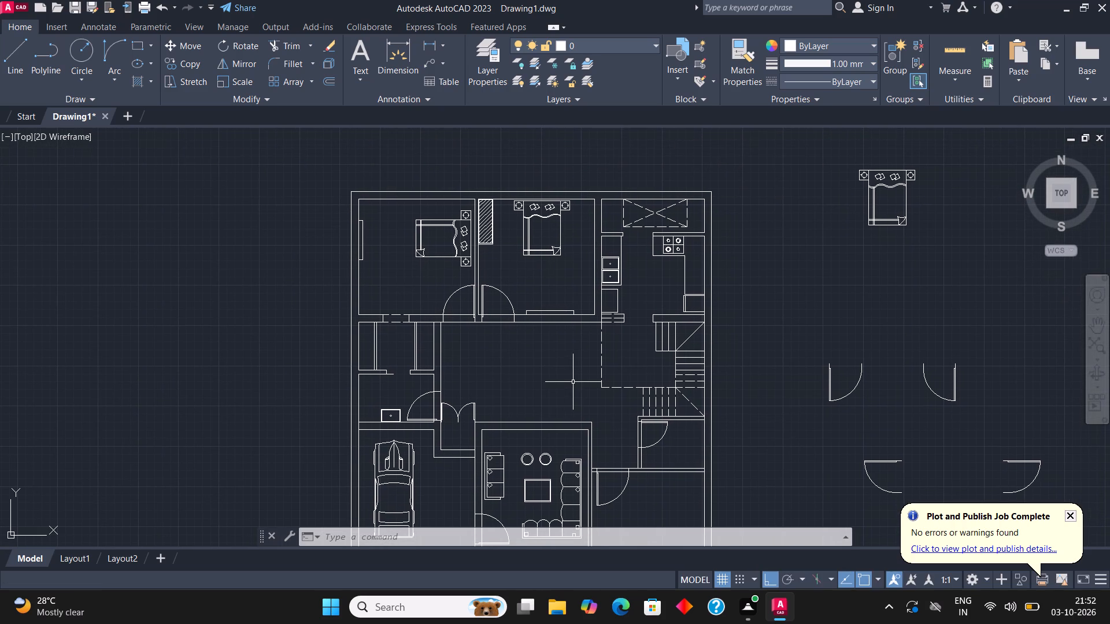
scroll(516, 413, "up", 4)
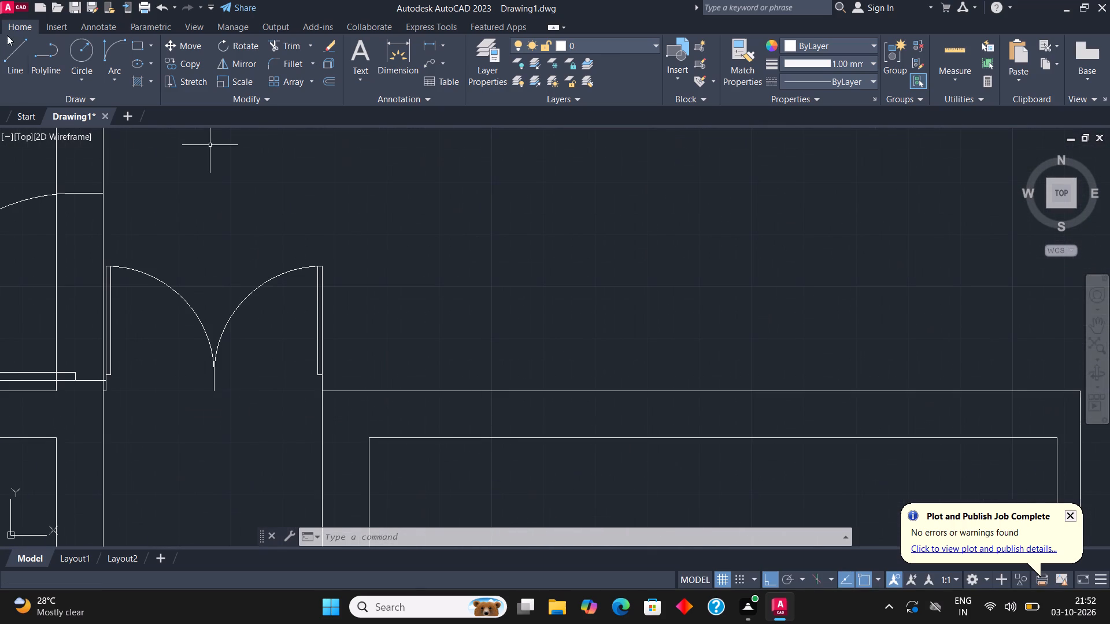
left_click(8, 43)
left_click(371, 438)
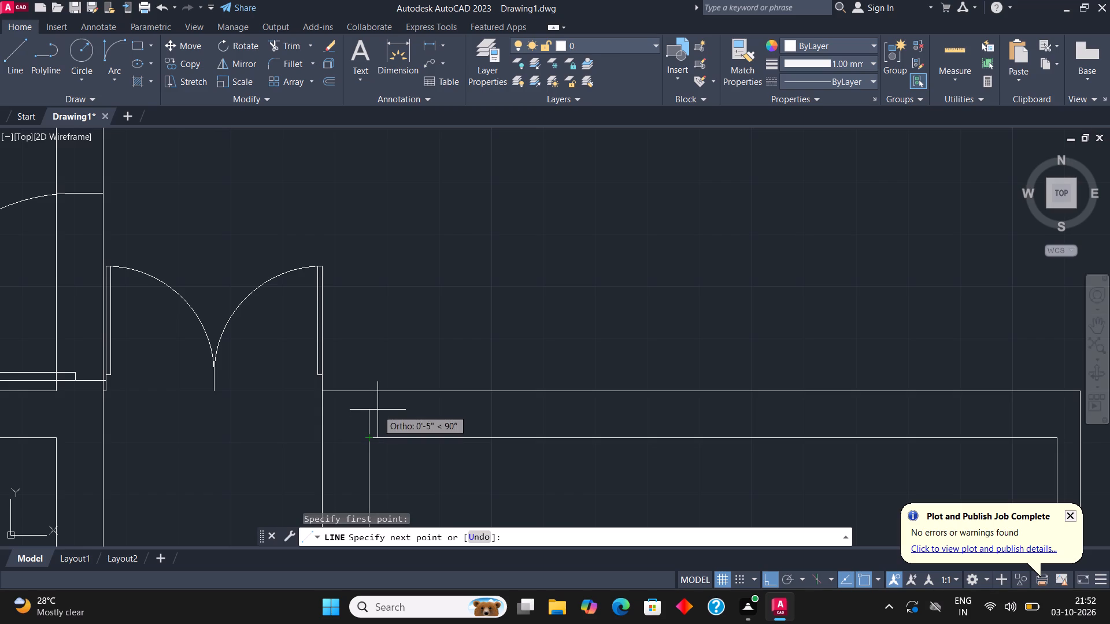
left_click(368, 395)
scroll(441, 310, "down", 1)
key("Escape")
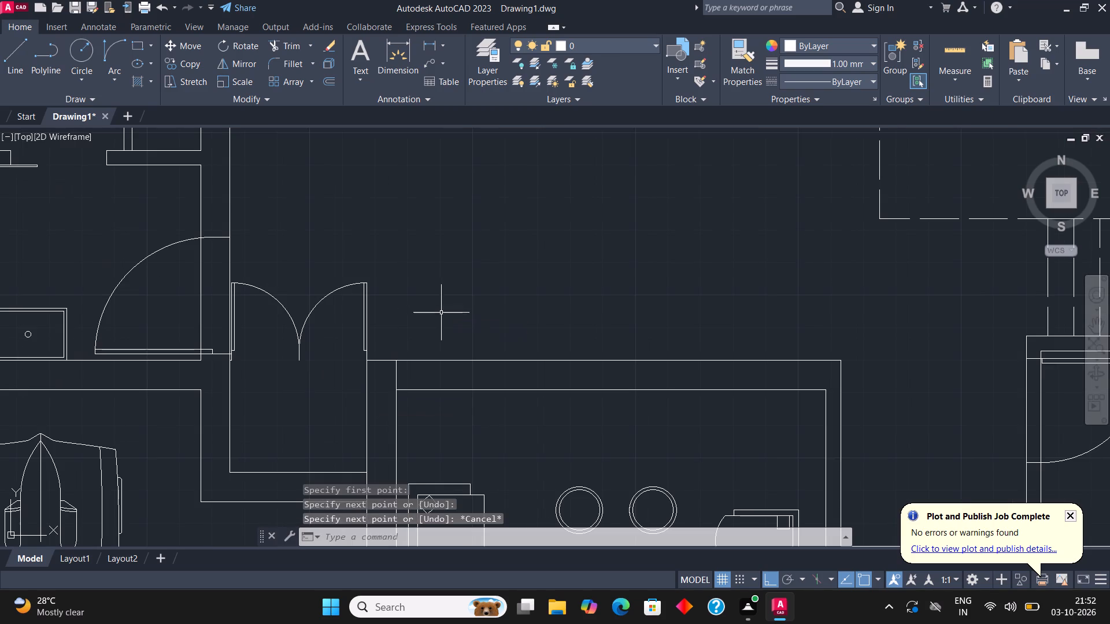
middle_click_drag(558, 353, 506, 348)
left_click(19, 51)
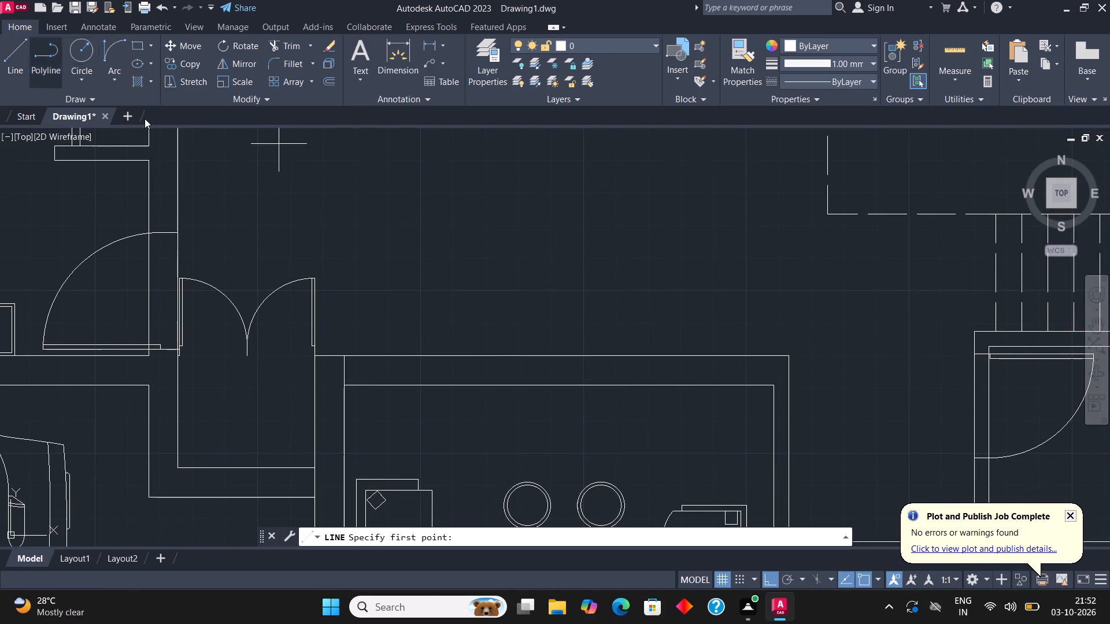
left_click(560, 356)
left_click(562, 384)
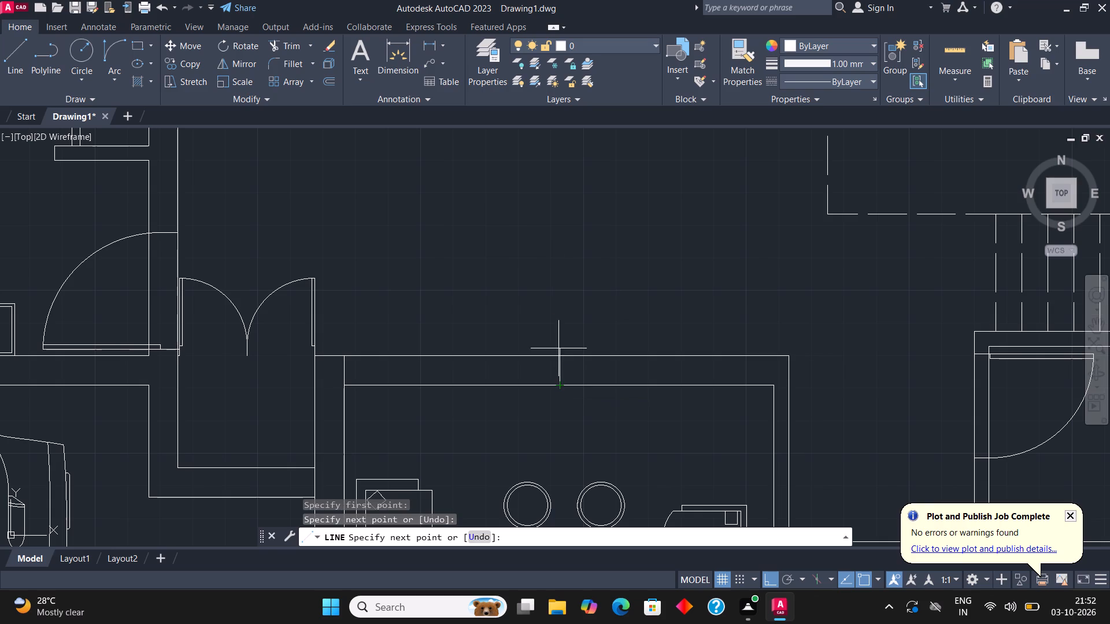
key("Escape")
Trim both lines of the living room's north wall between the two short lines to make an opening.
left_click(295, 51)
left_click(437, 432)
left_click(440, 255)
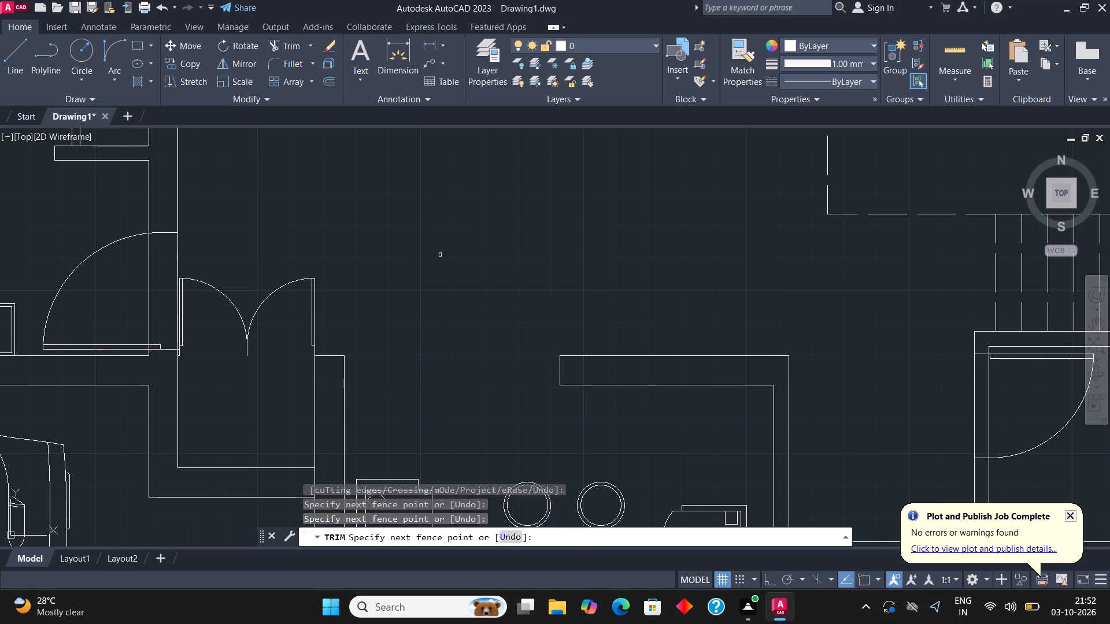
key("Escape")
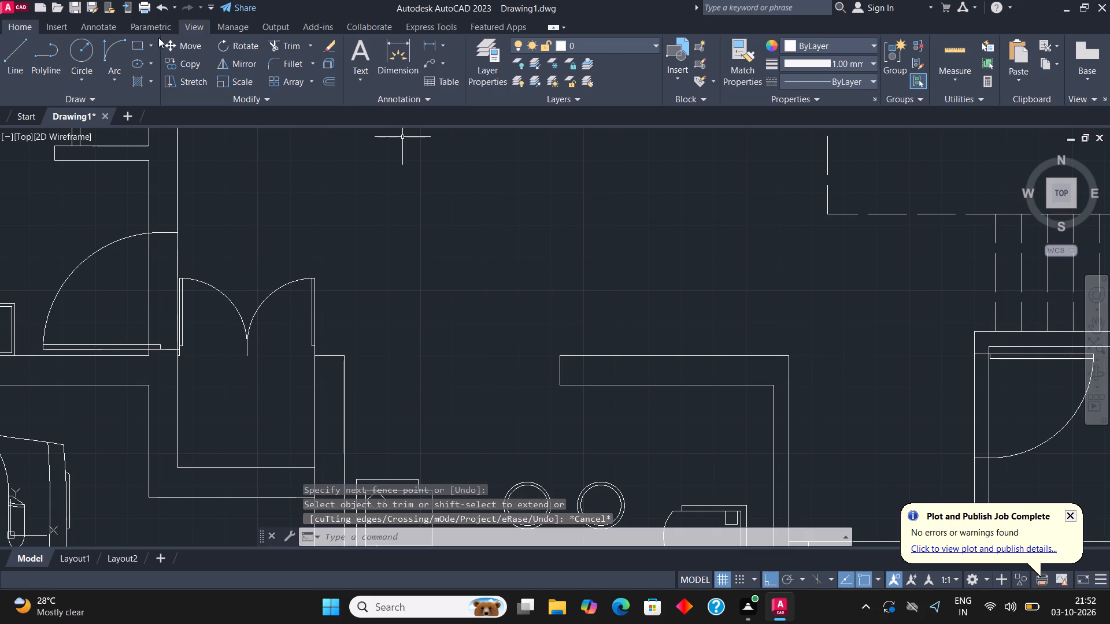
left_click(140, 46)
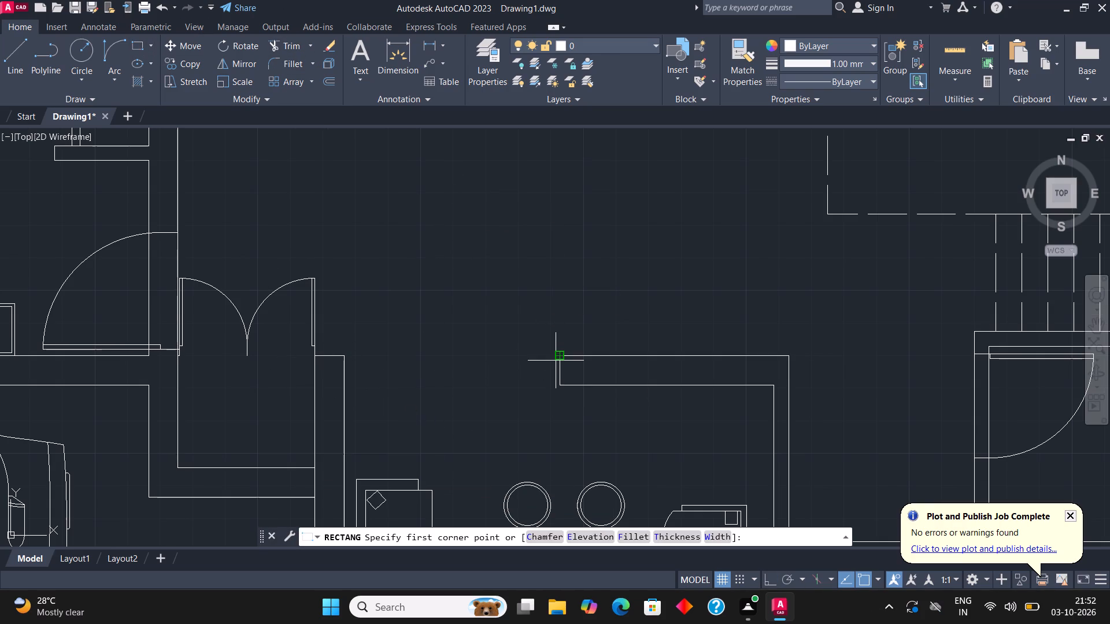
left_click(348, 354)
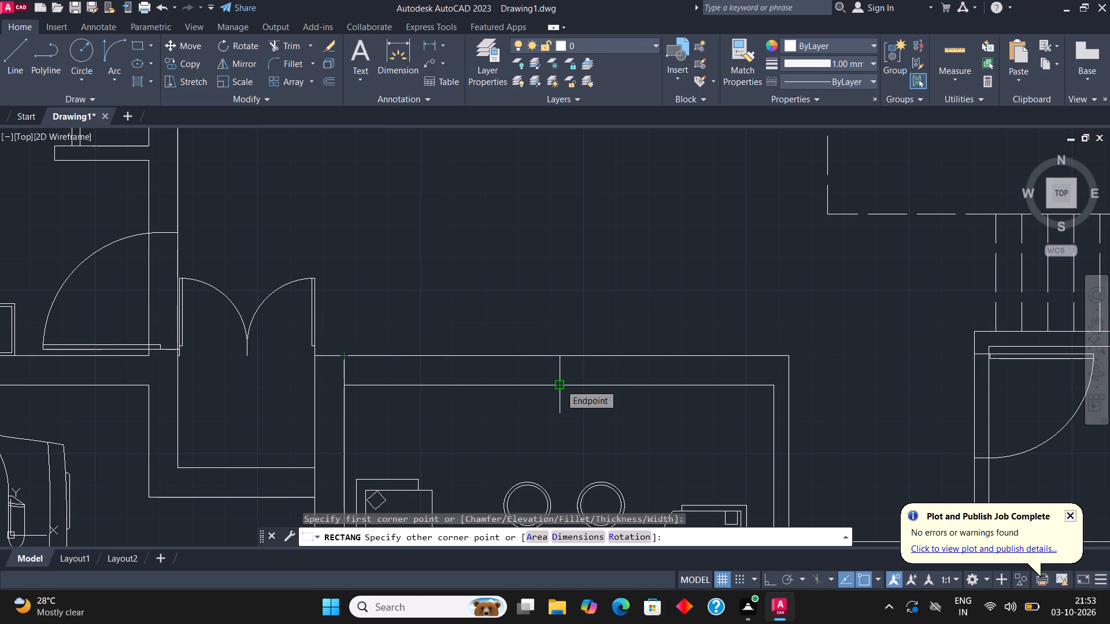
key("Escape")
Make ACAD_ISO02W100 the current linetype and draw a dashed rectangle spanning the opening in the living room's north wall from jamb to jamb.
type("LI")
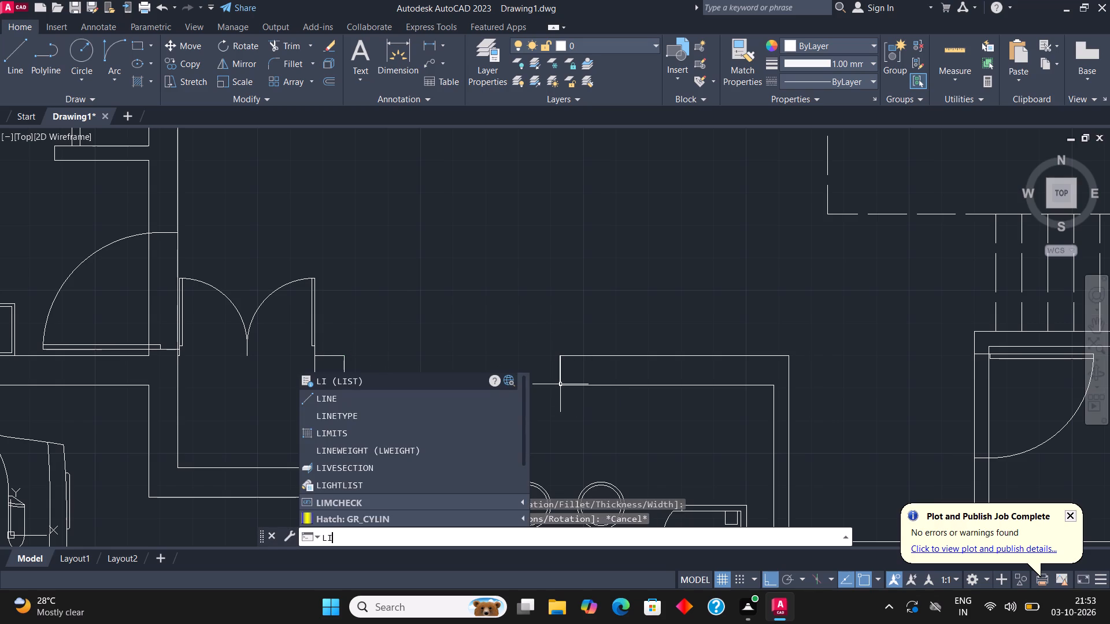
left_click(350, 424)
left_click(531, 276)
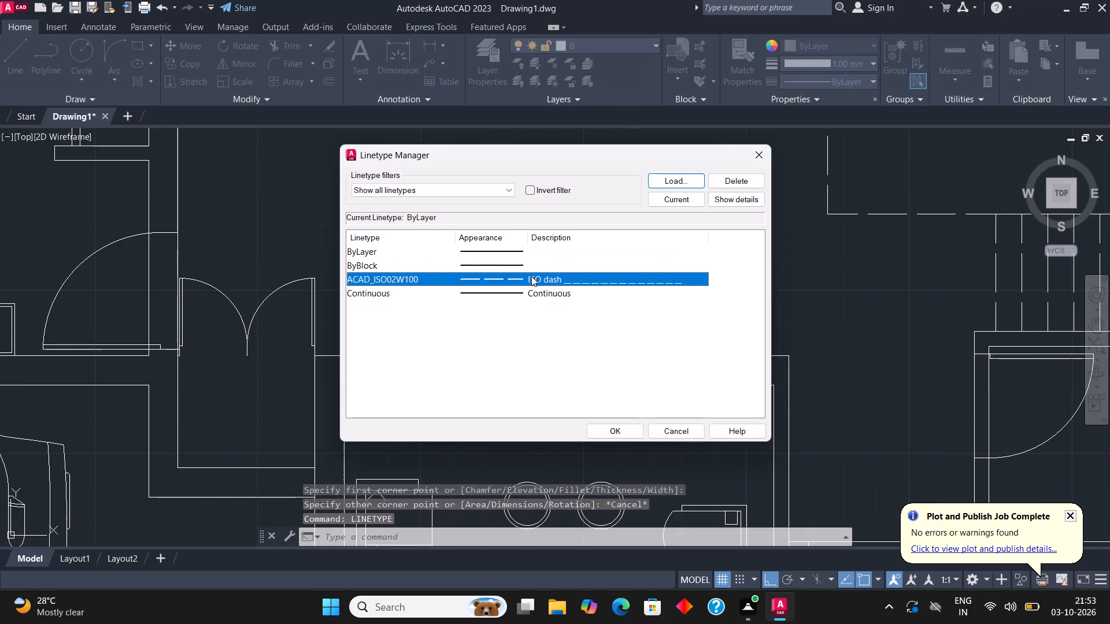
left_click(677, 198)
left_click(614, 431)
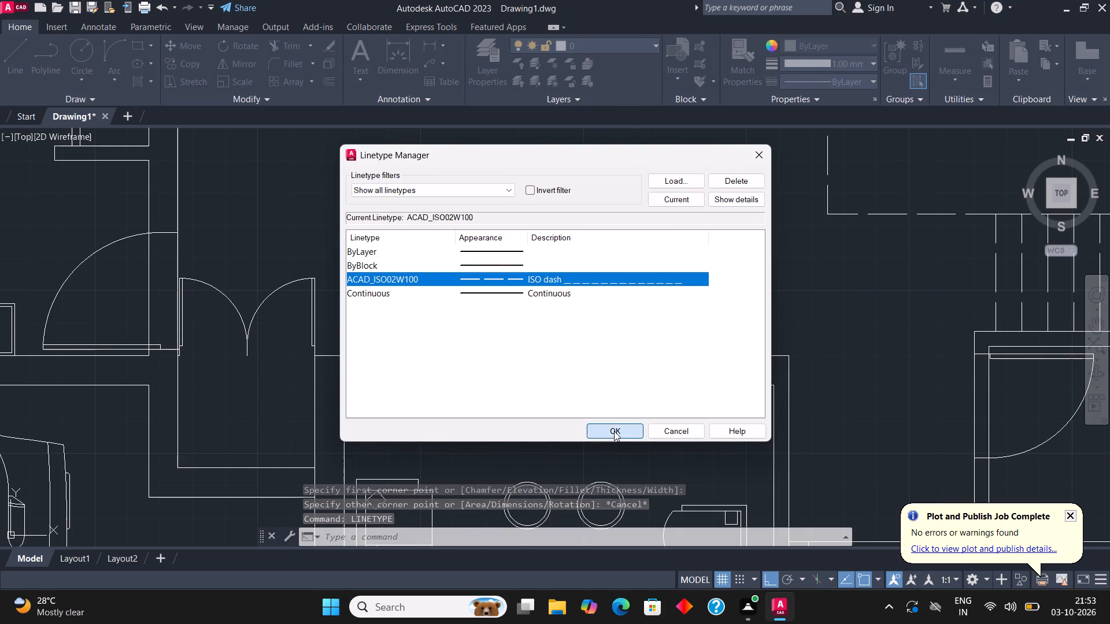
left_click(134, 42)
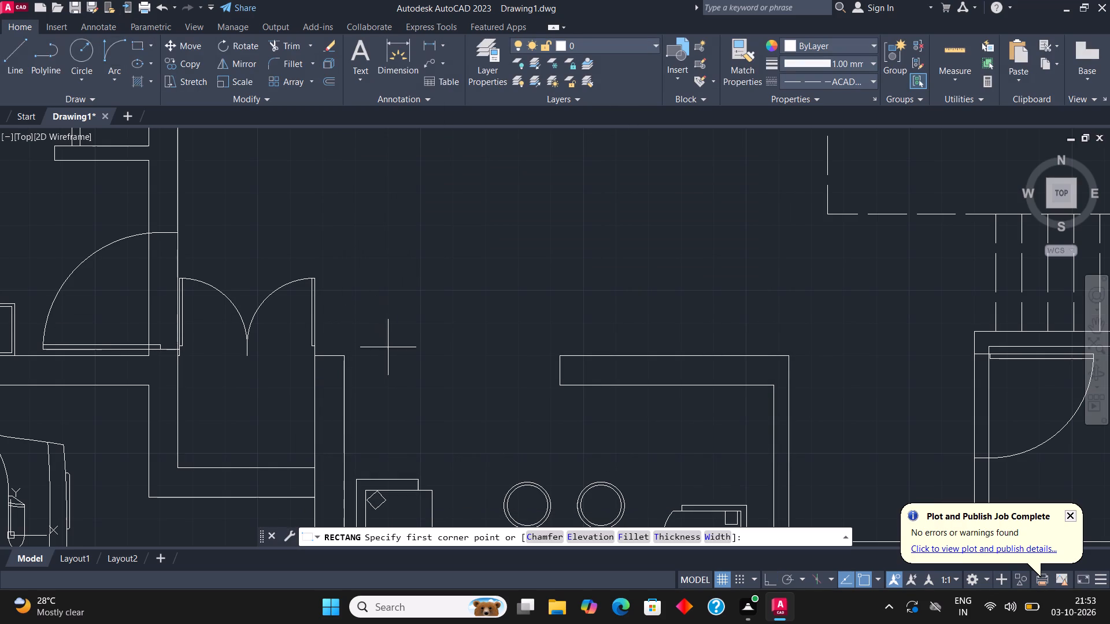
left_click(347, 360)
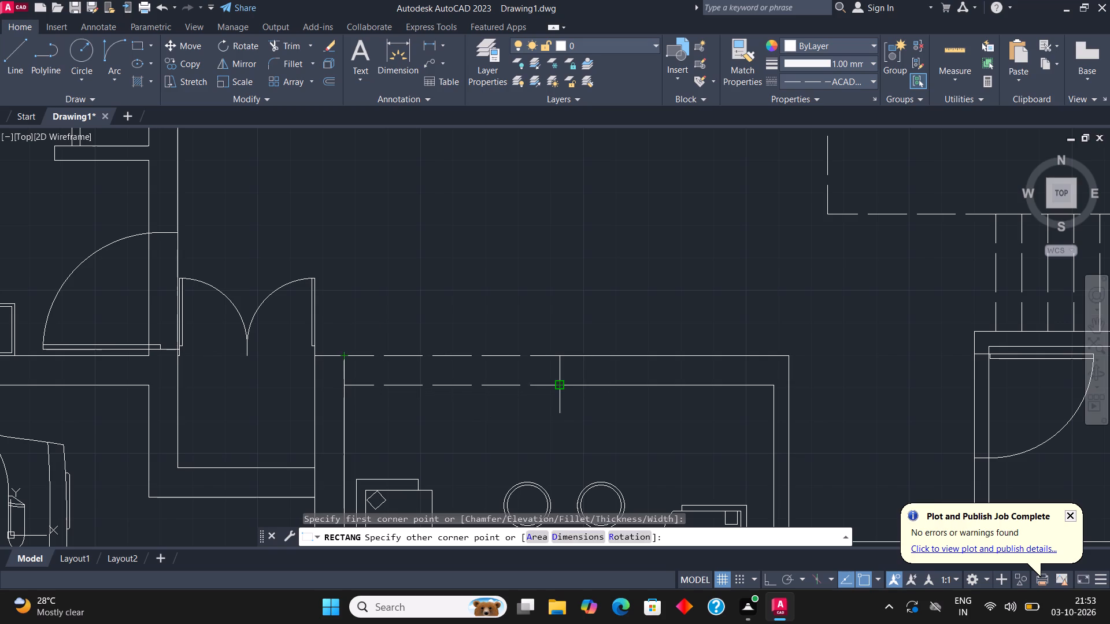
left_click(562, 387)
scroll(567, 324, "down", 1)
key("Escape")
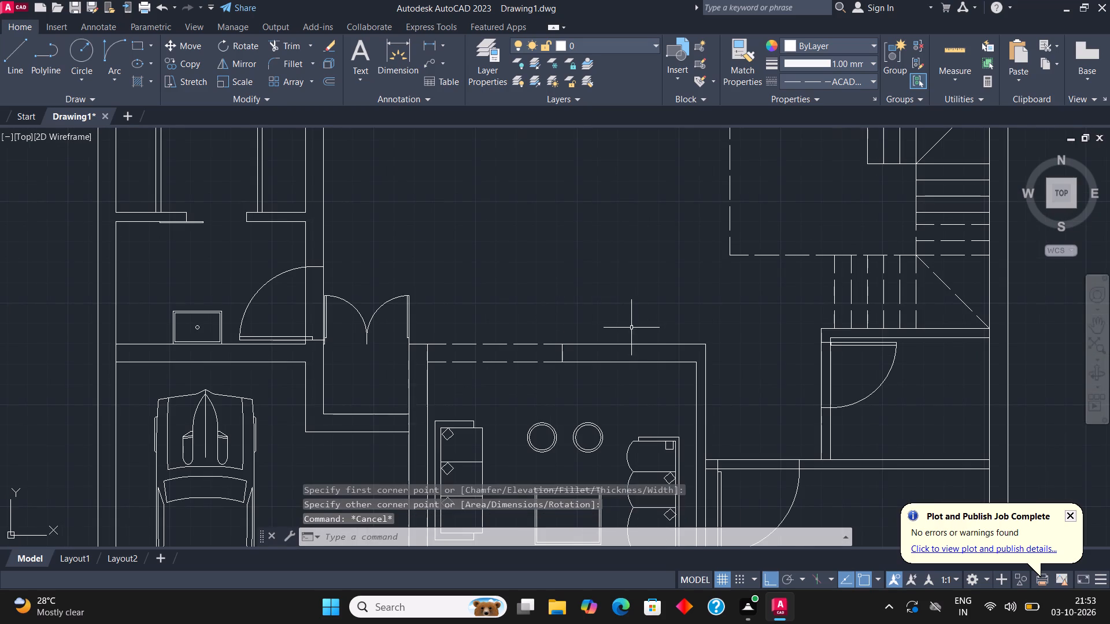
Set the current linetype back to ByLayer.
middle_click_drag(622, 328, 524, 381)
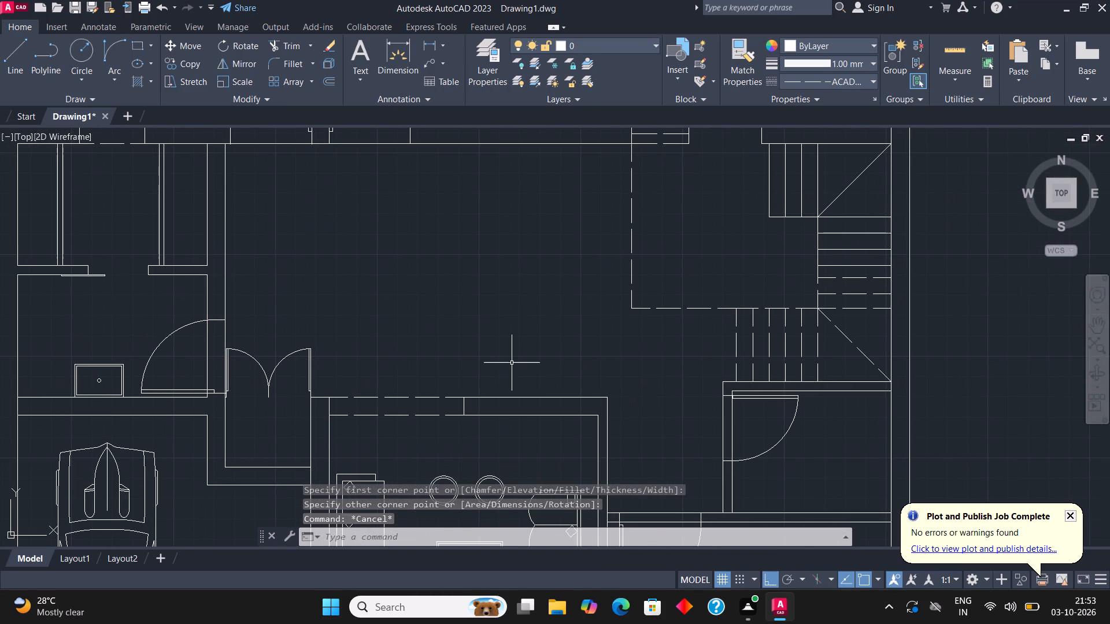
type("LIN")
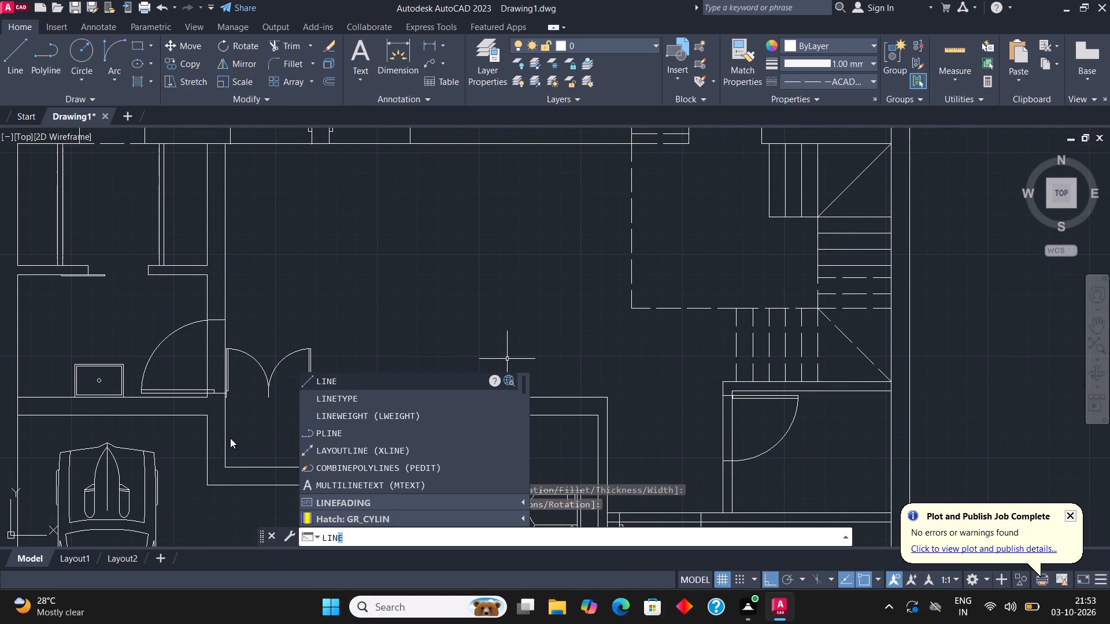
left_click(354, 398)
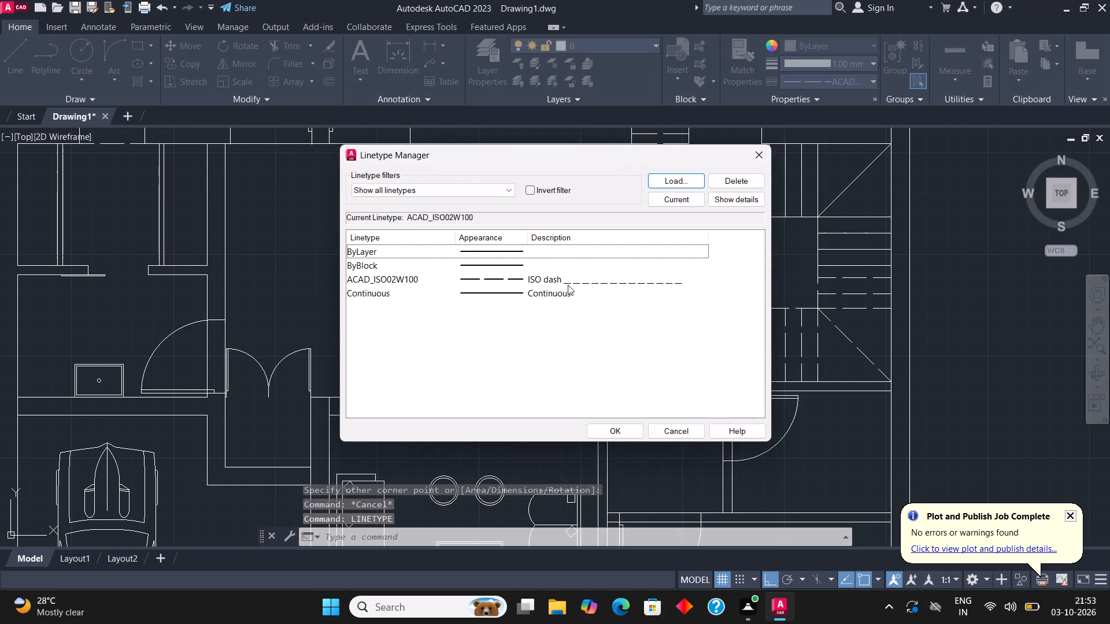
left_click(555, 254)
left_click(667, 199)
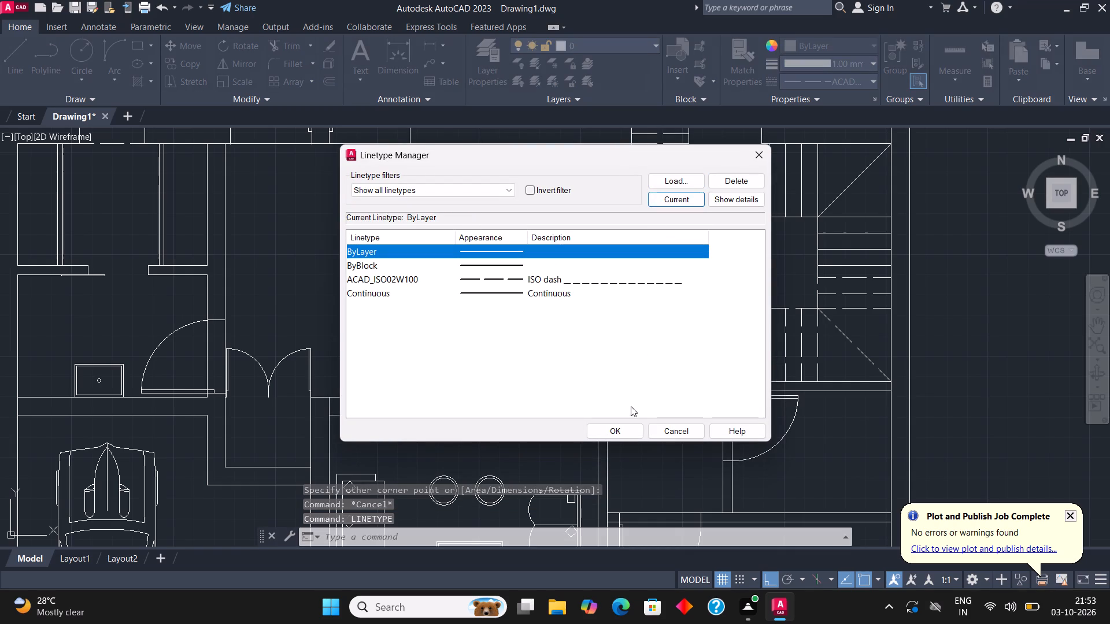
left_click(617, 429)
Draw a small upright rectangle just north of the living room's north wall, slightly east of the dashed opening.
middle_click_drag(561, 307, 551, 344)
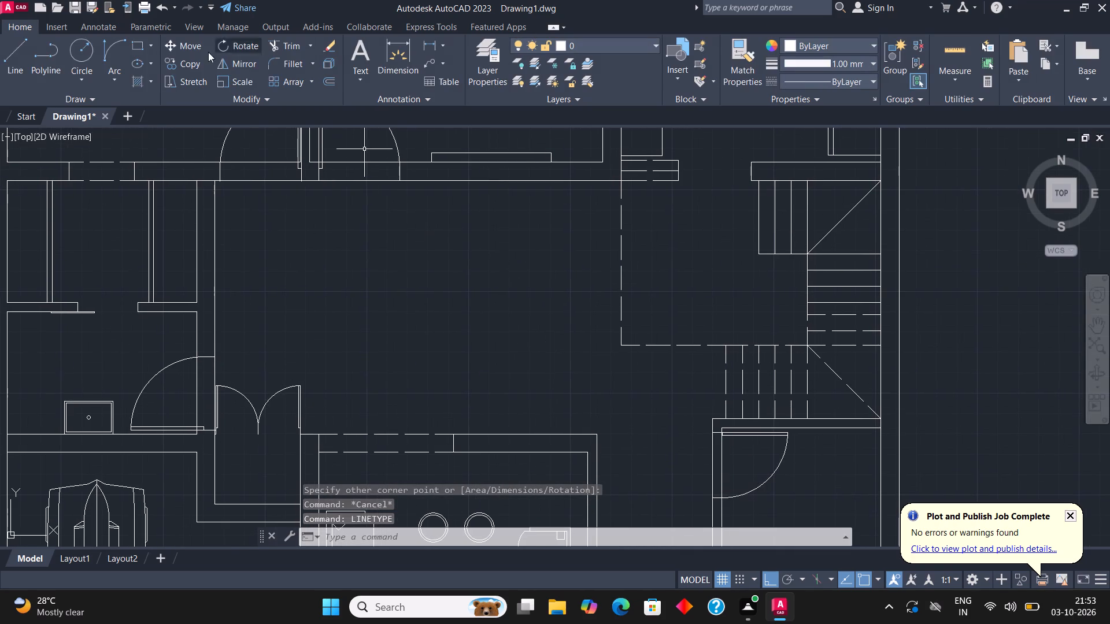
left_click(133, 46)
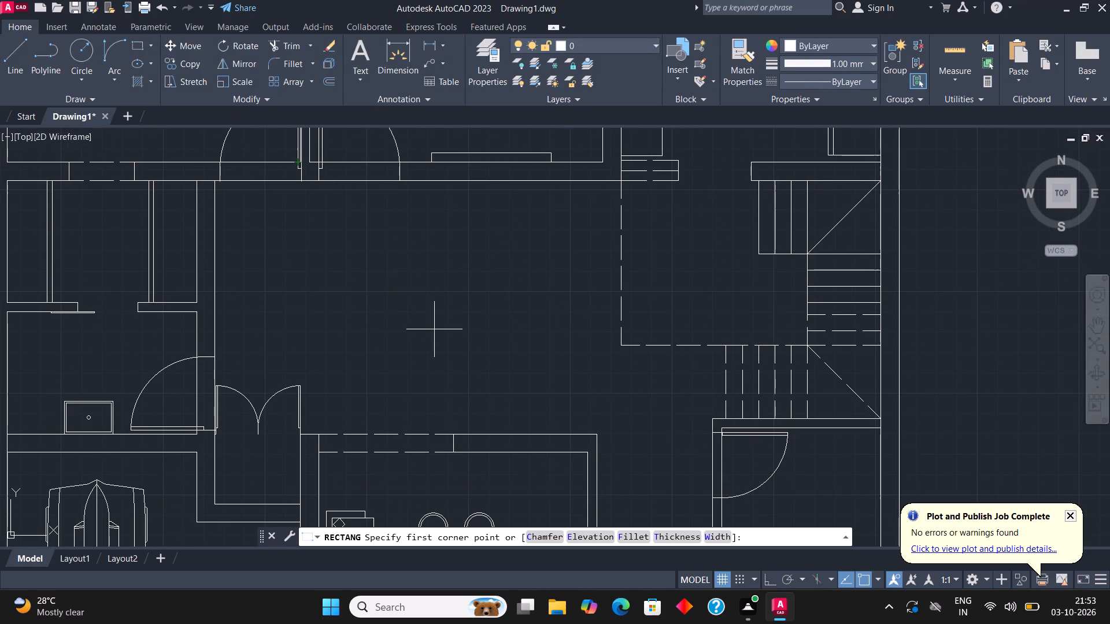
scroll(434, 329, "up", 1)
scroll(497, 494, "up", 1)
left_click(478, 440)
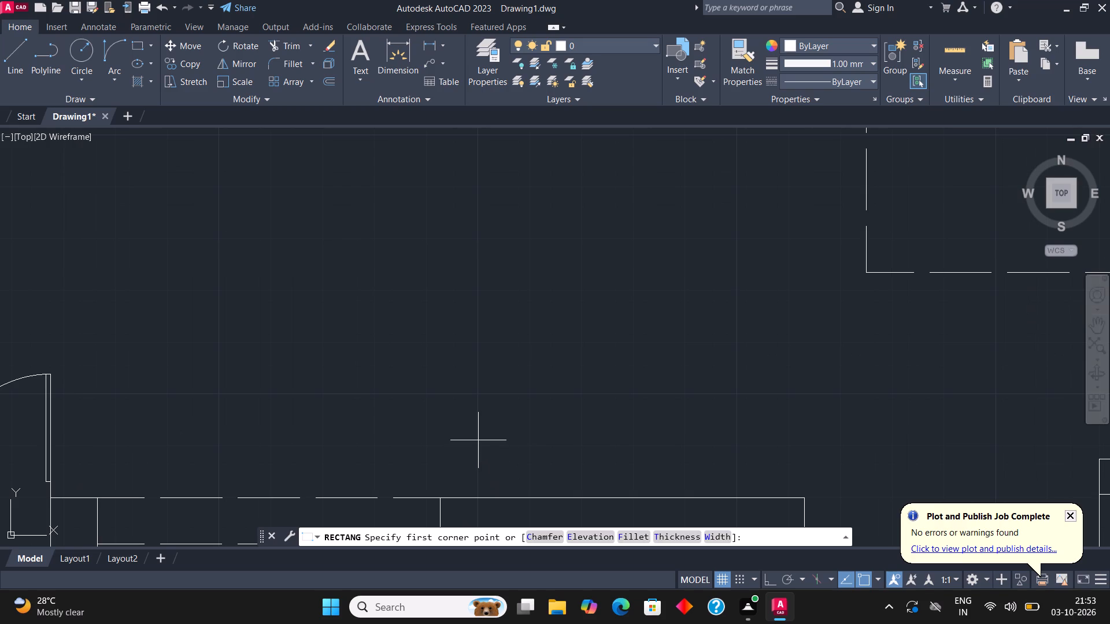
left_click(518, 347)
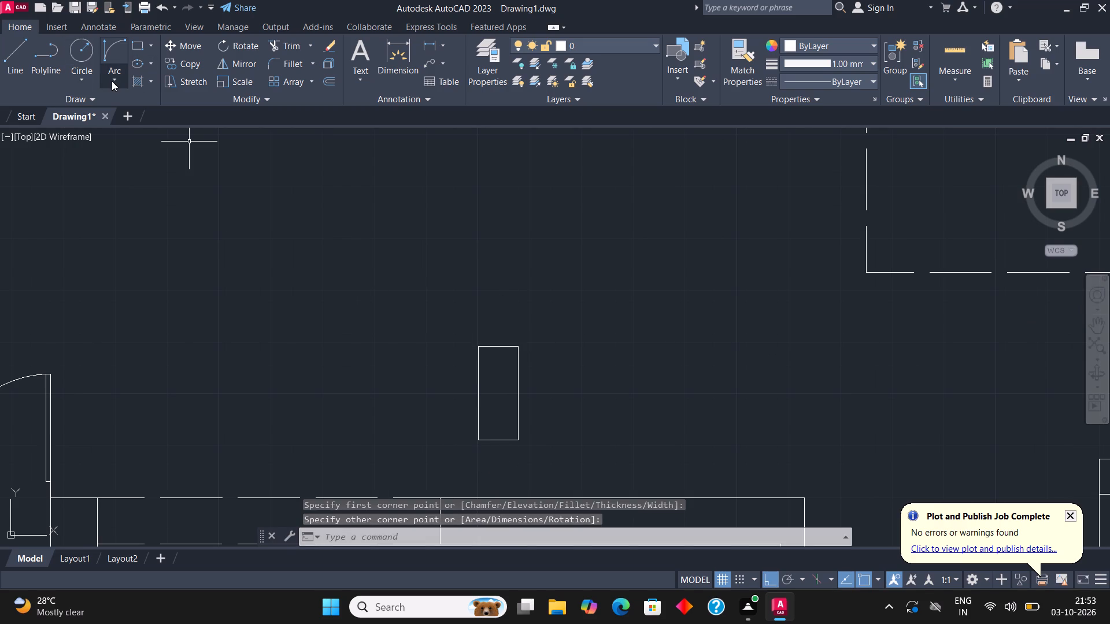
Cap the small rectangle's north and south ends with outward semicircular arcs, using Start, End, Direction.
left_click(112, 81)
left_click(154, 260)
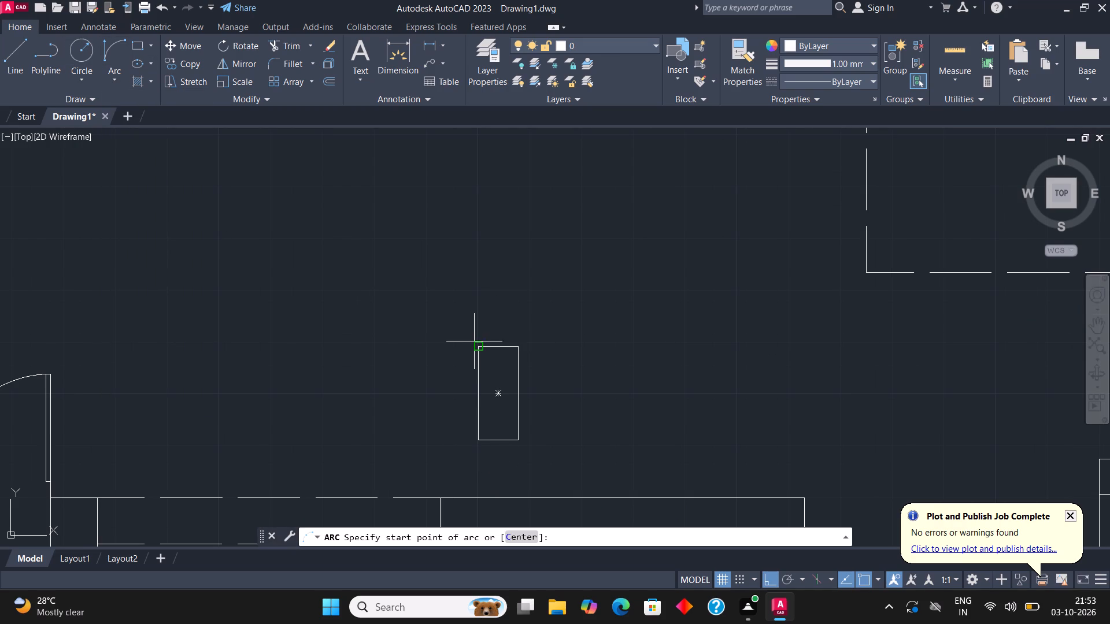
left_click(474, 343)
left_click(517, 350)
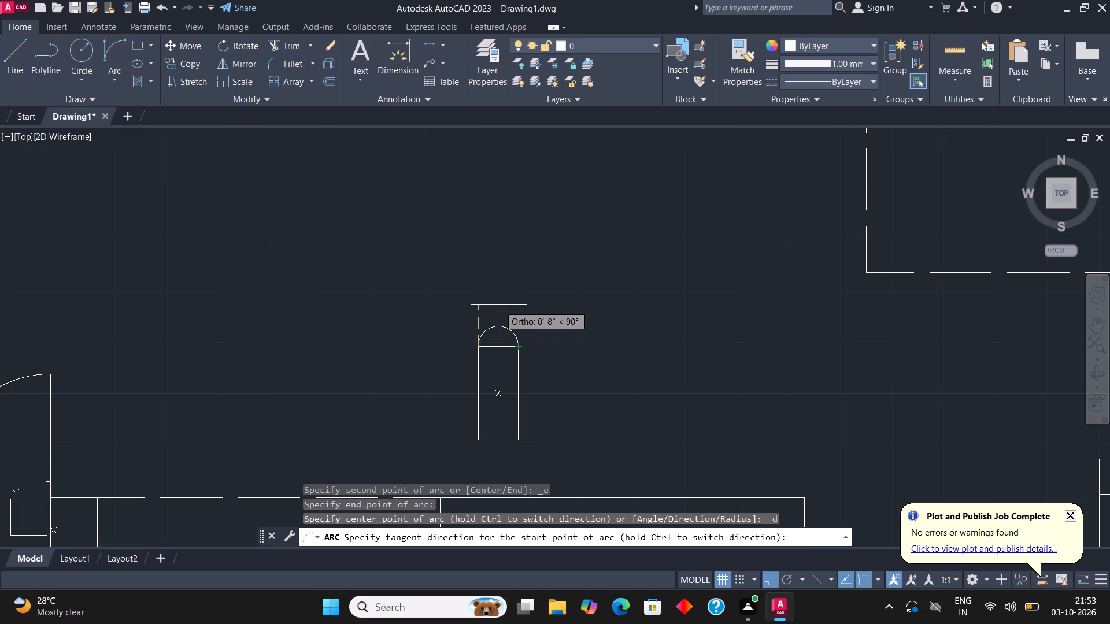
left_click(498, 305)
scroll(498, 302, "down", 1)
scroll(506, 395, "up", 2)
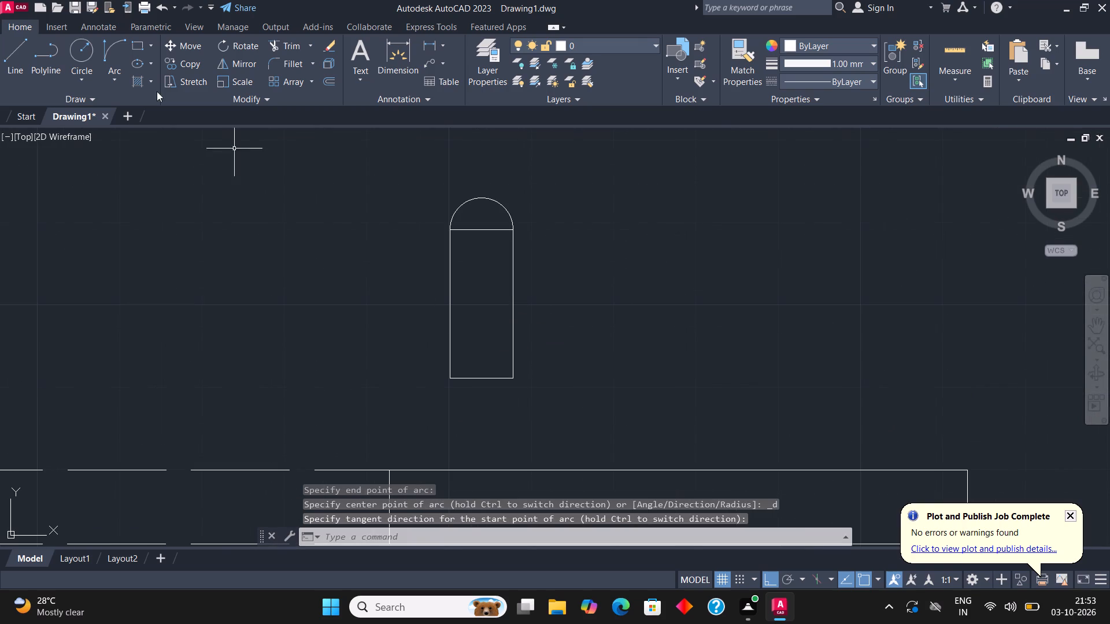
left_click(116, 76)
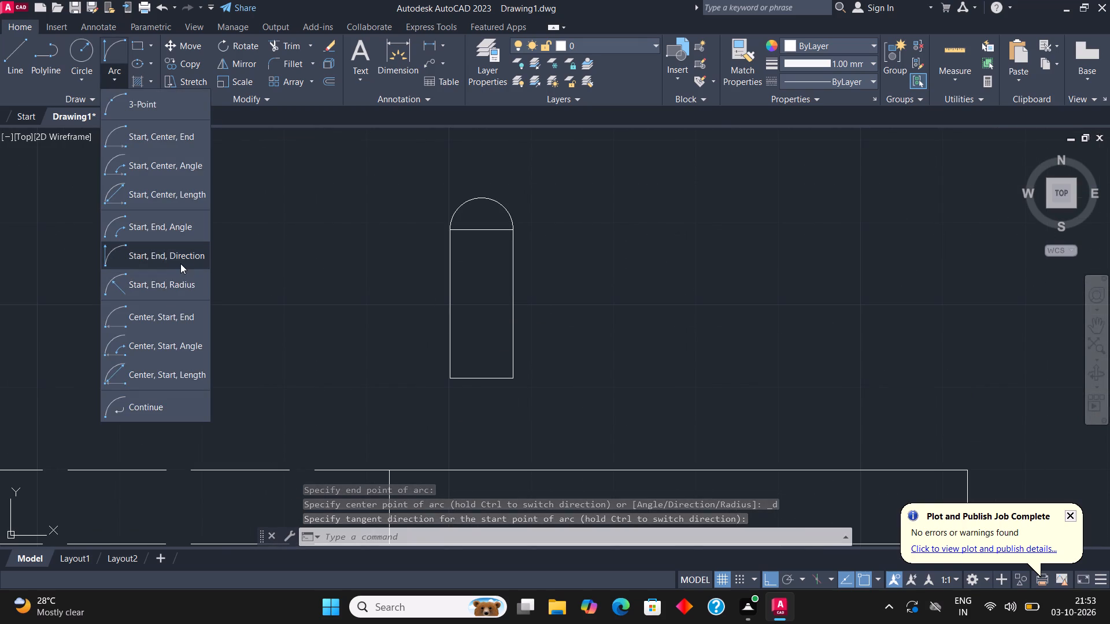
left_click(181, 263)
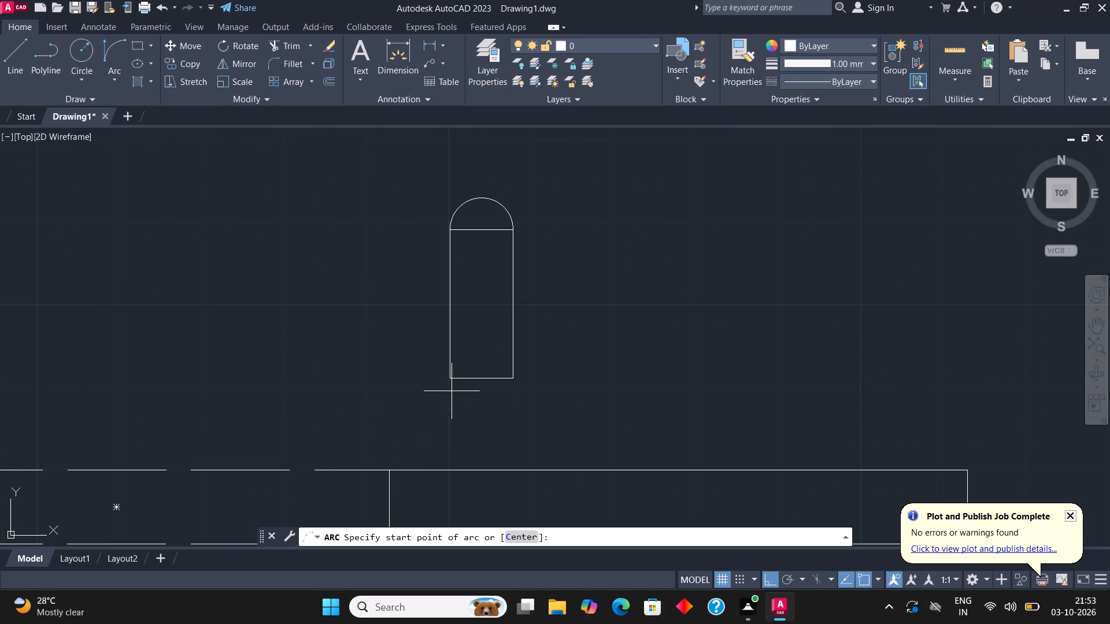
left_click(445, 380)
left_click(514, 381)
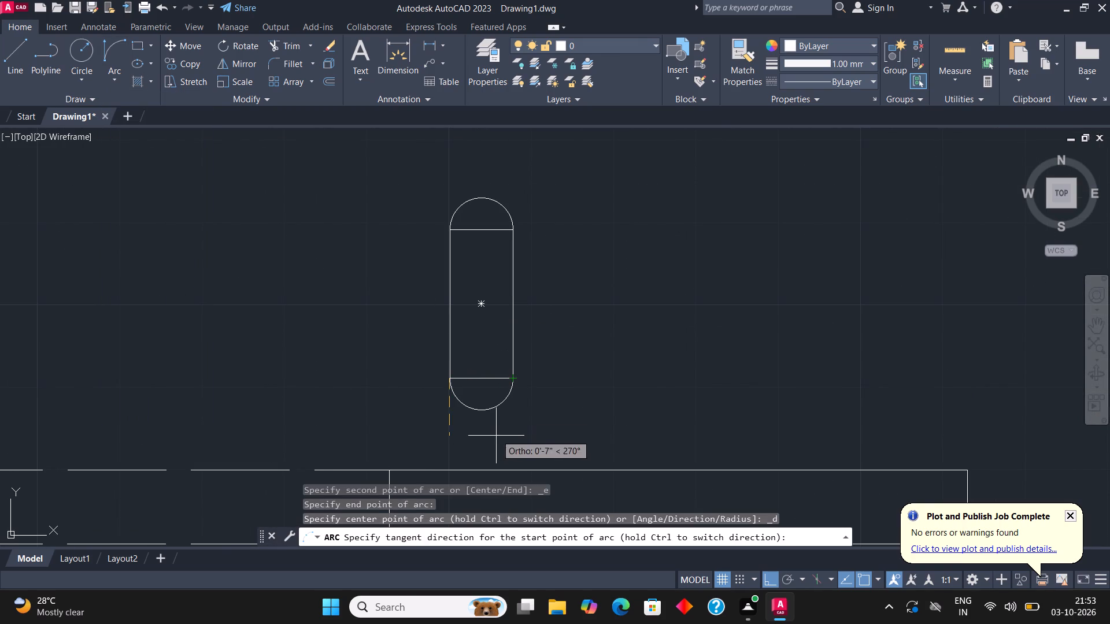
left_click(496, 436)
key("Escape")
scroll(498, 324, "down", 1)
Hatch the small rectangle between the two arcs with the ANSI31 pattern.
middle_click_drag(495, 328, 473, 374)
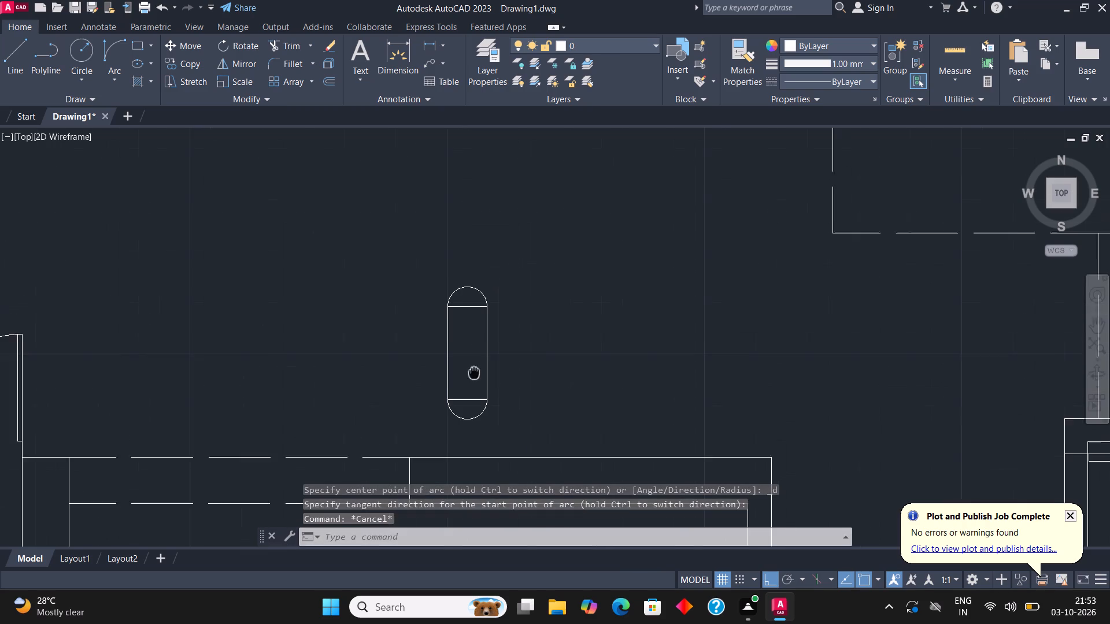
middle_click_drag(473, 374, 472, 374)
key("h")
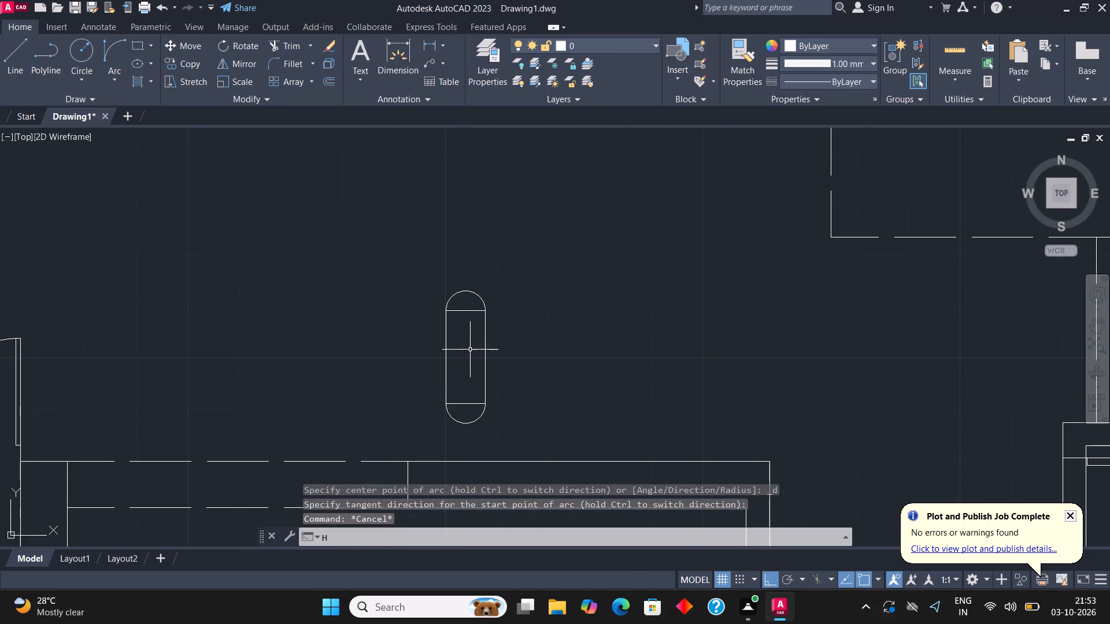
key("Return")
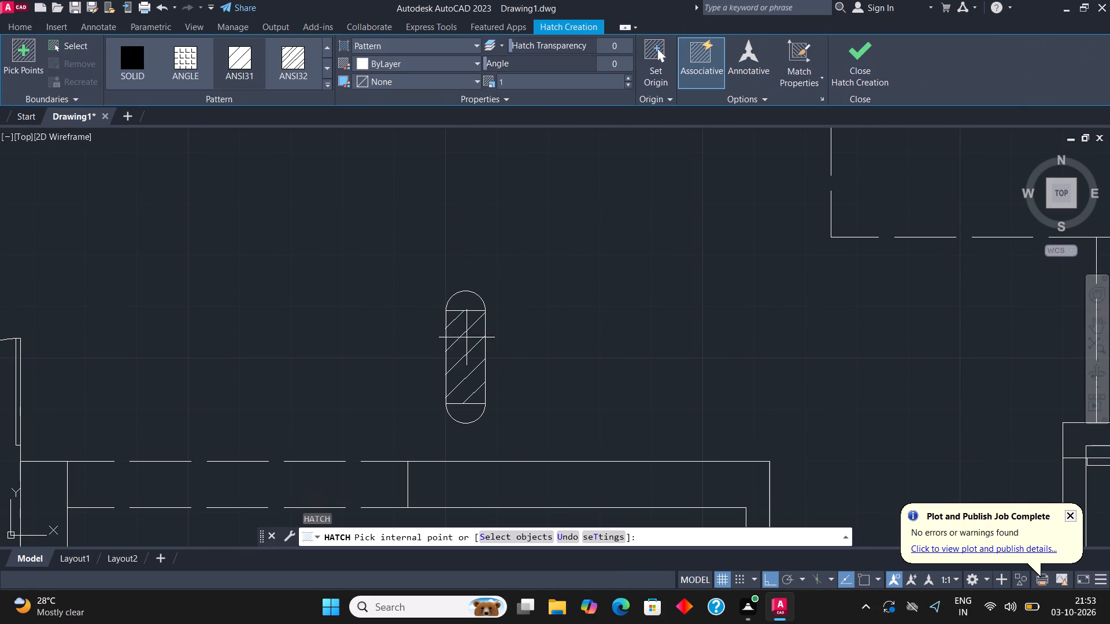
left_click(242, 39)
left_click(236, 51)
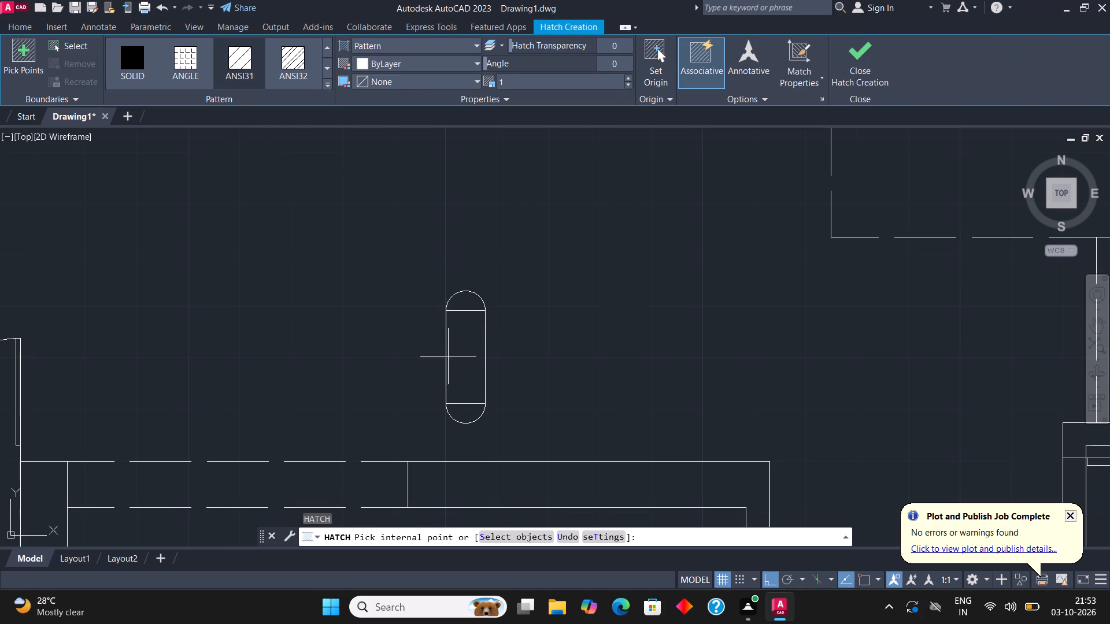
left_click(465, 372)
left_click(850, 57)
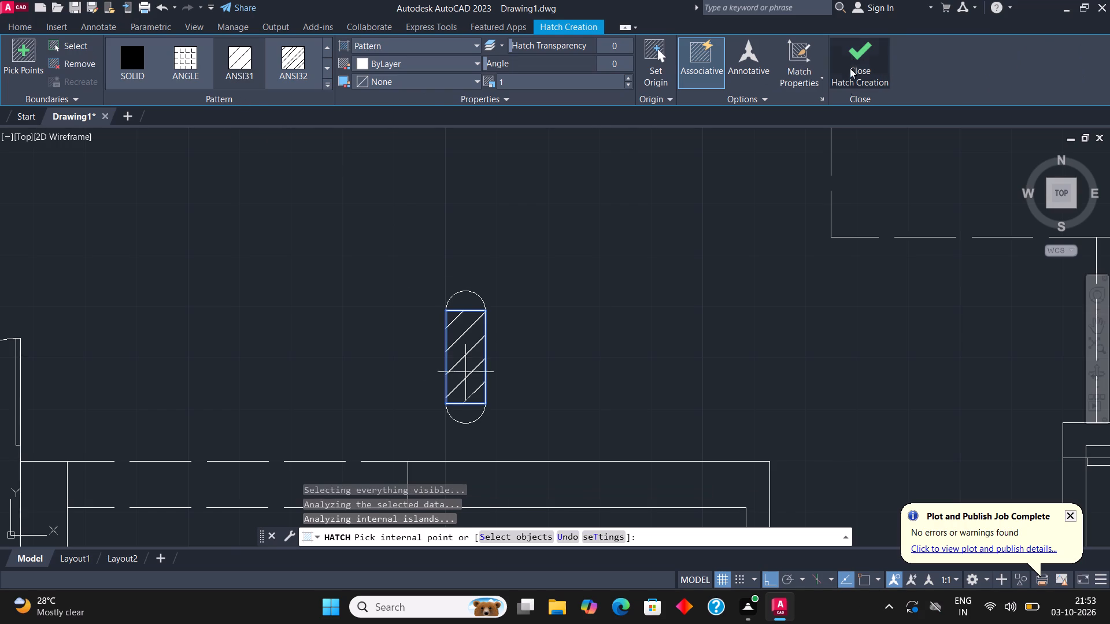
Draw three connected lines around the hatched shape: north from the opening's east jamb, east to the inner east wall line, and south to the wall.
scroll(560, 293, "down", 2)
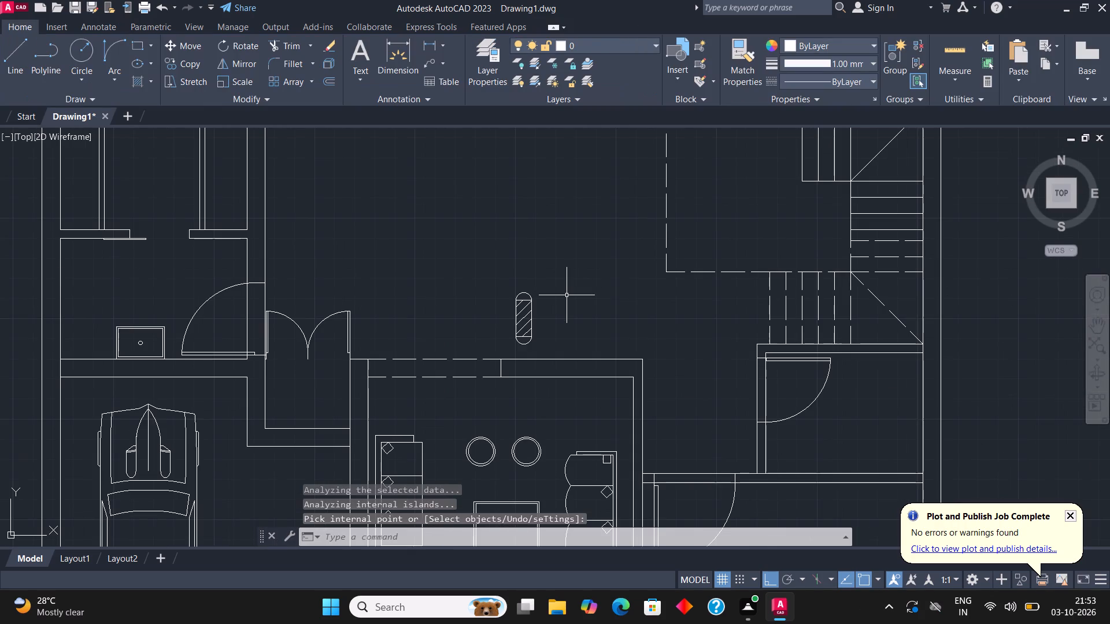
left_click(3, 48)
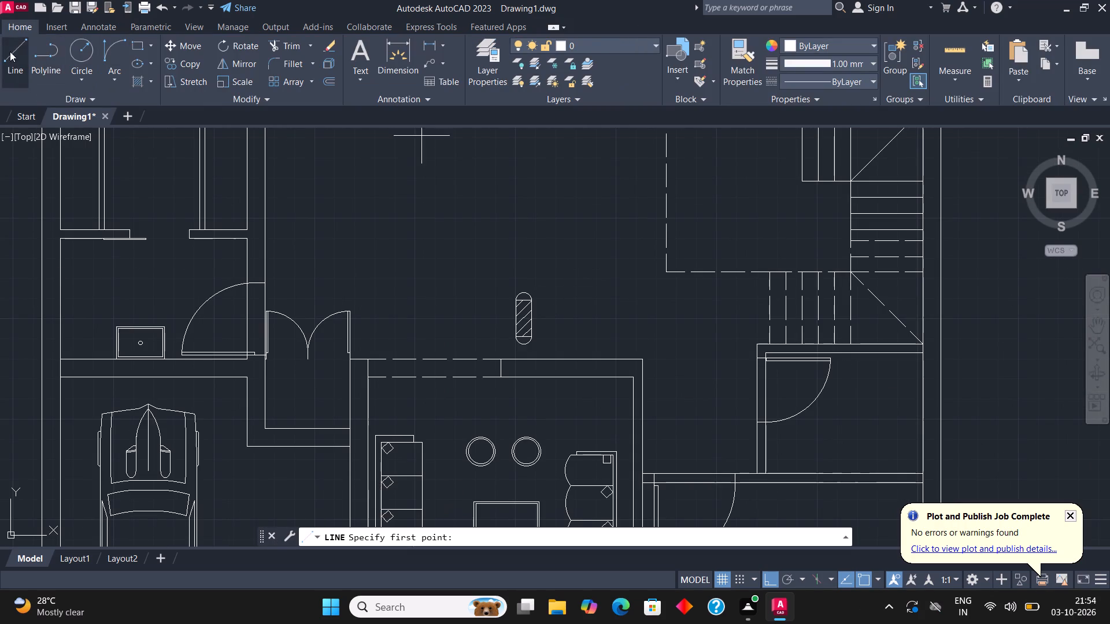
scroll(482, 363, "up", 1)
left_click(512, 357)
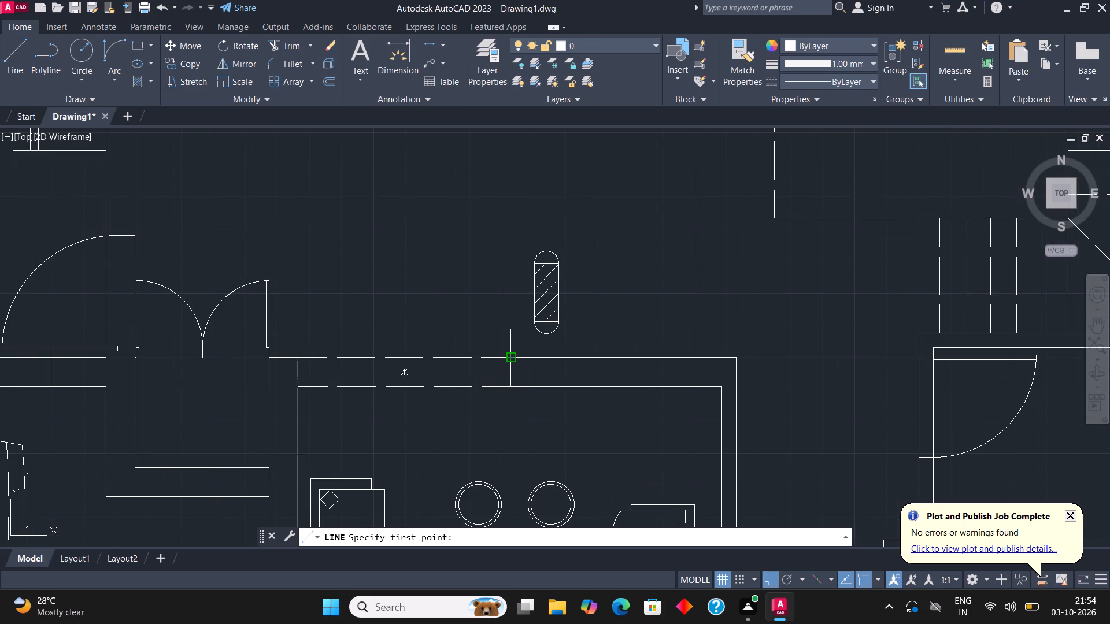
left_click(518, 236)
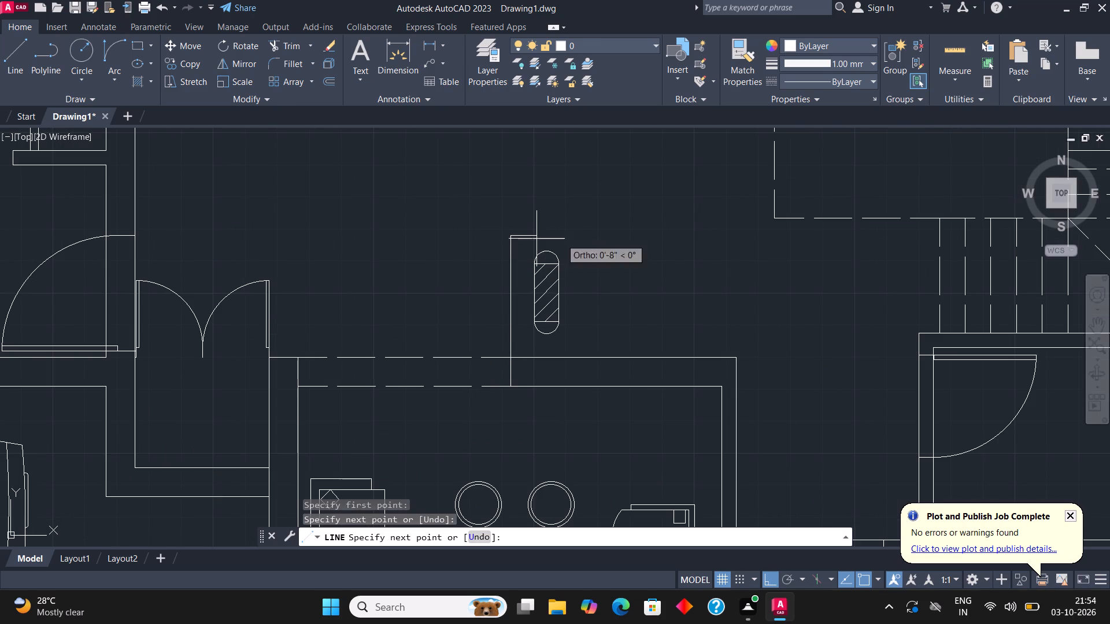
left_click(721, 259)
left_click(721, 352)
scroll(700, 415, "down", 1)
middle_click_drag(721, 244, 692, 359)
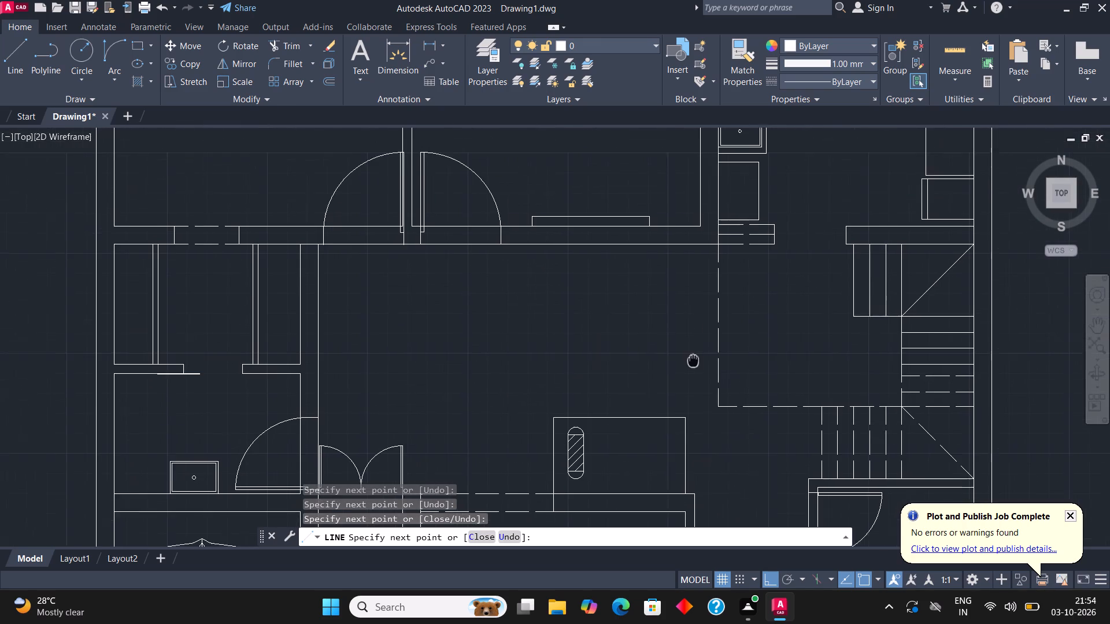
middle_click_drag(692, 359, 689, 361)
key("Escape")
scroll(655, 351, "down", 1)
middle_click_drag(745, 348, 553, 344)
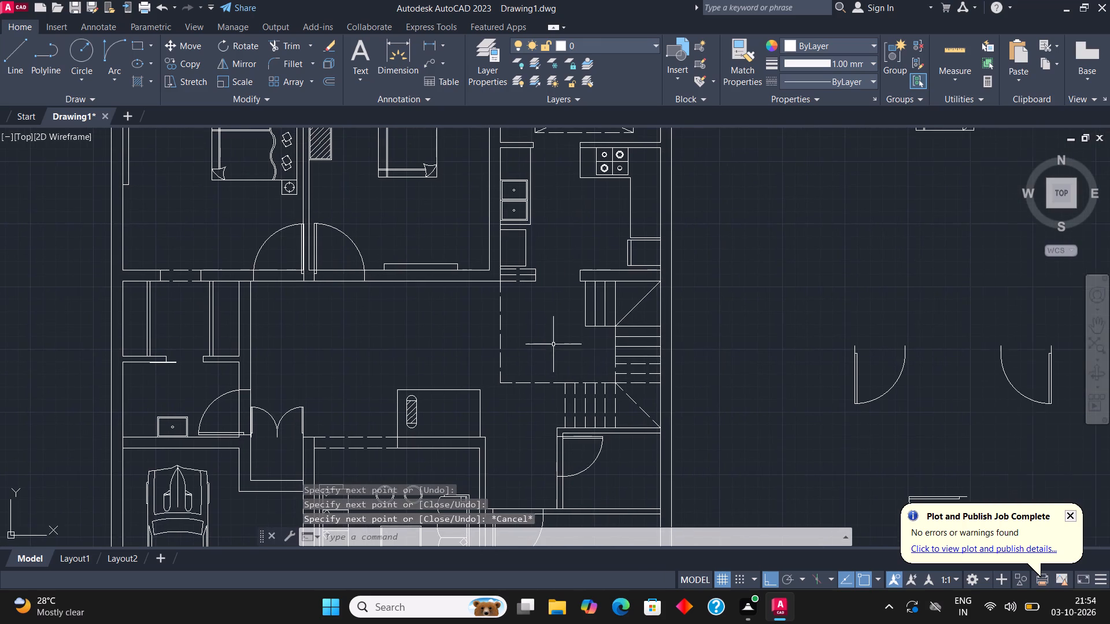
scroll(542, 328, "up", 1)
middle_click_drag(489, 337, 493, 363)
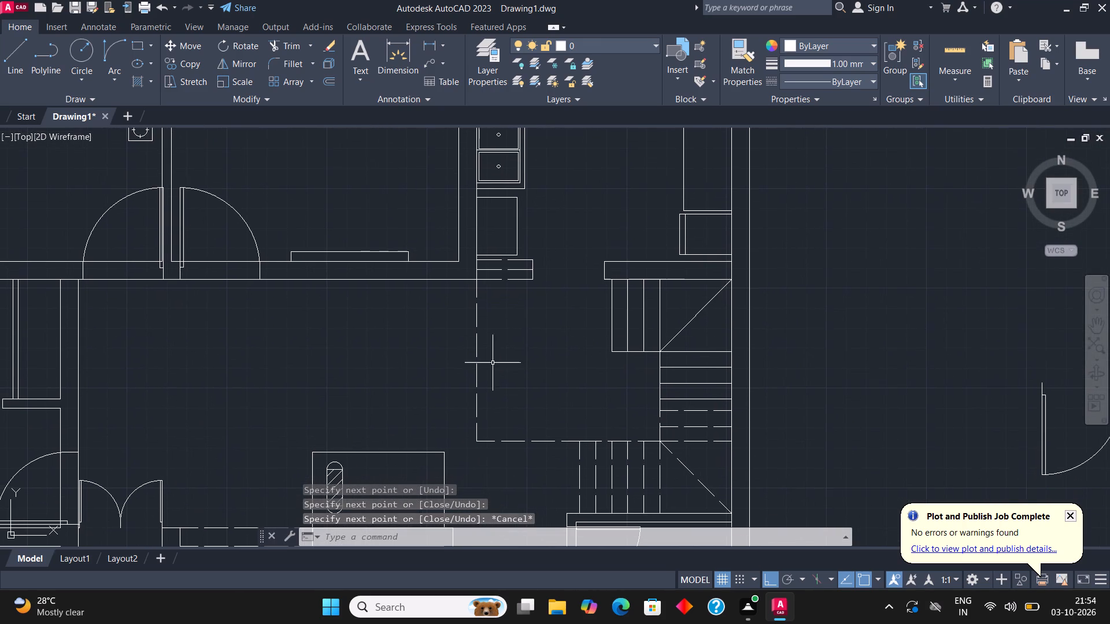
Draw a table rectangle across the vertical dashed line, in the open area west of the staircase.
left_click(138, 44)
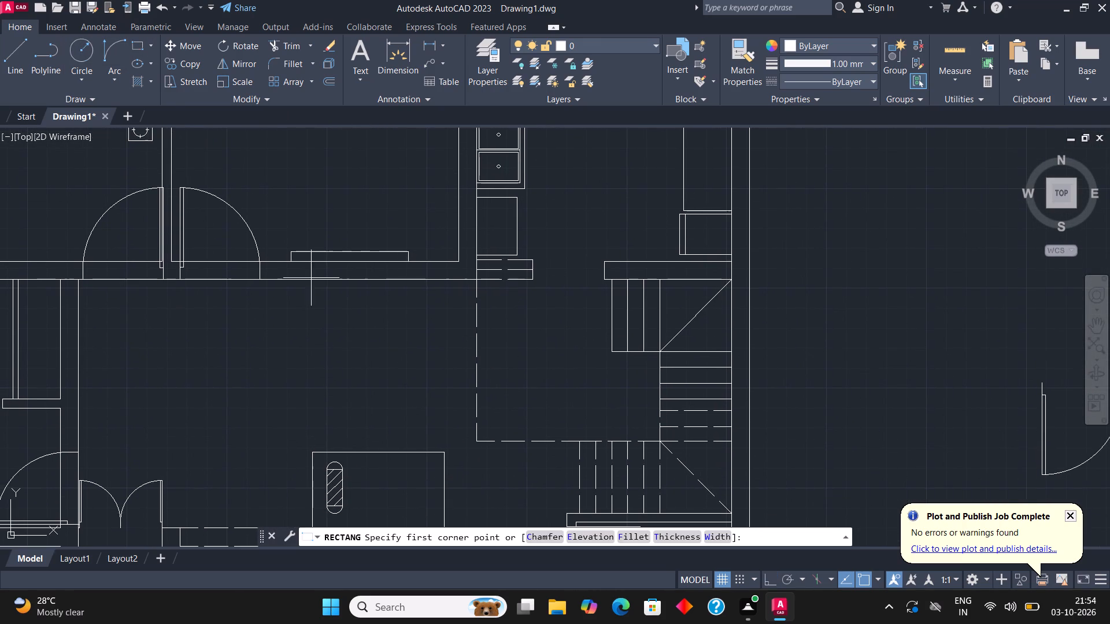
scroll(483, 389, "up", 1)
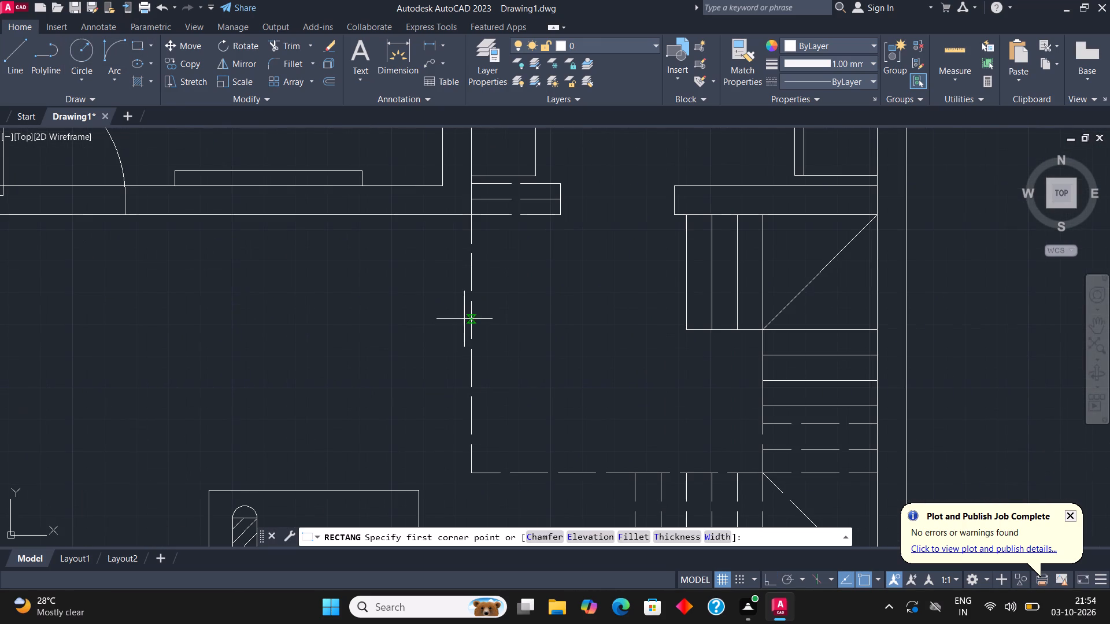
left_click(461, 315)
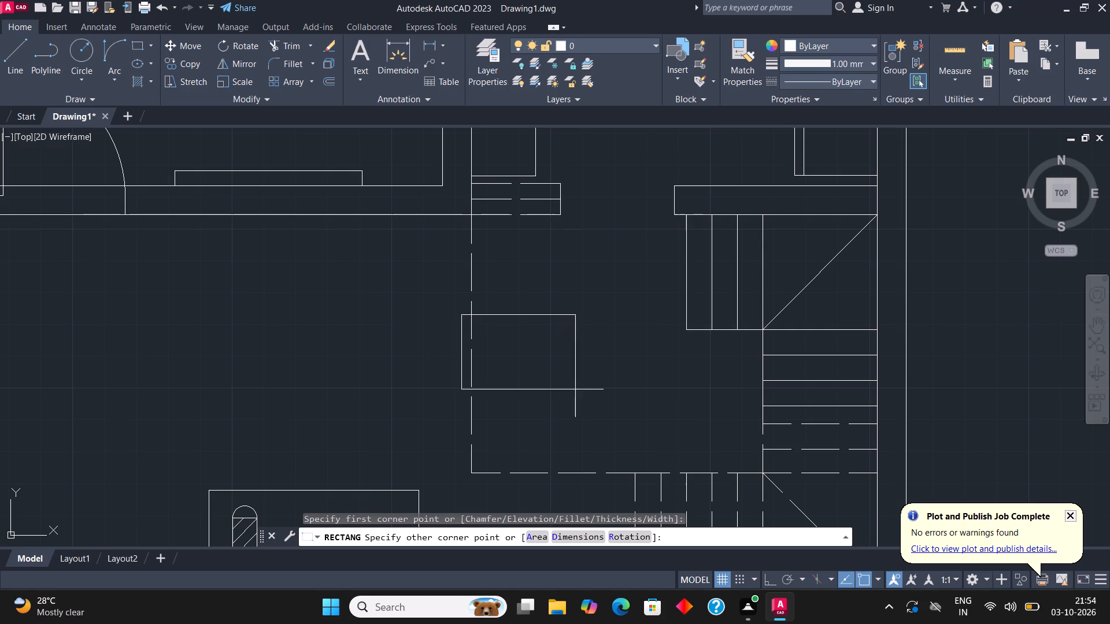
left_click(578, 389)
Draw a small, nearly square seat rectangle on the table's north edge, just east of the vertical dashed line.
middle_click_drag(610, 325, 545, 324)
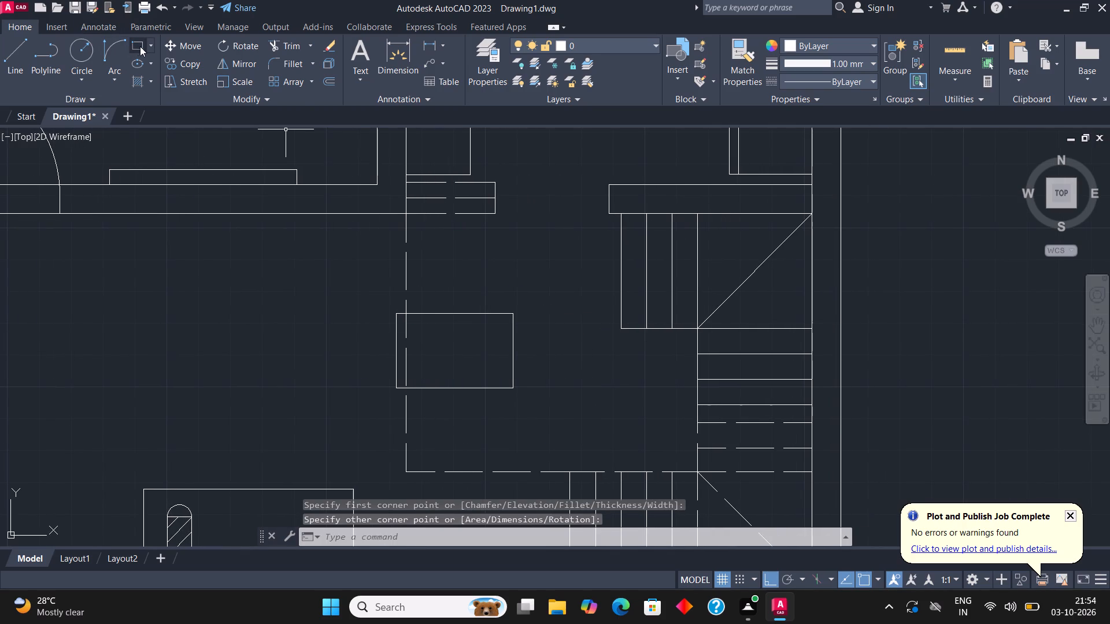
left_click(140, 46)
scroll(408, 313, "up", 2)
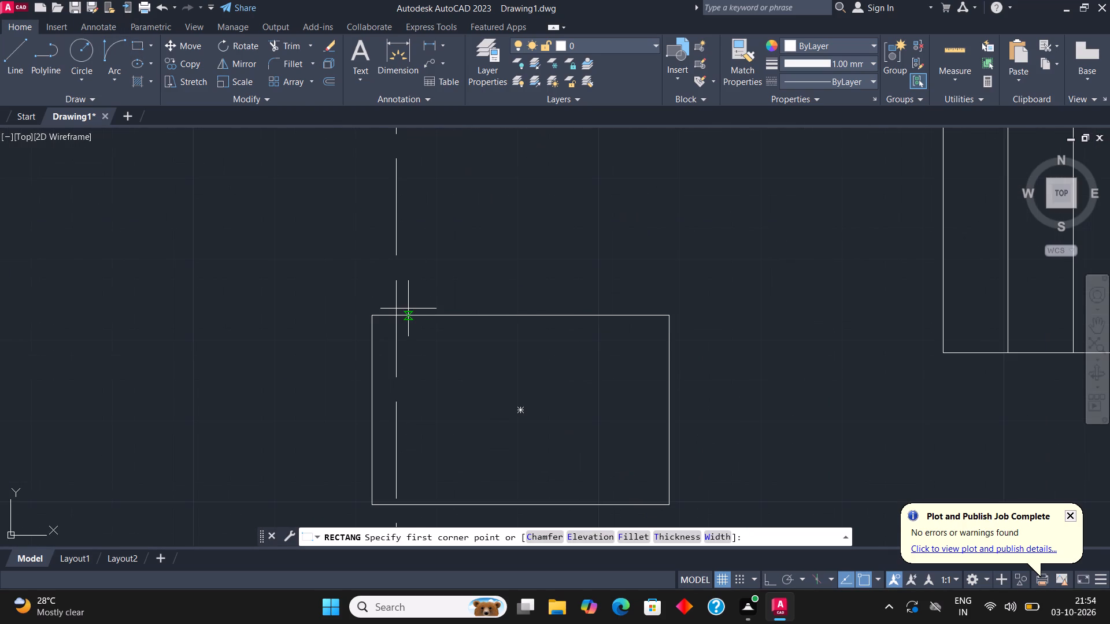
scroll(410, 311, "up", 1)
left_click(401, 319)
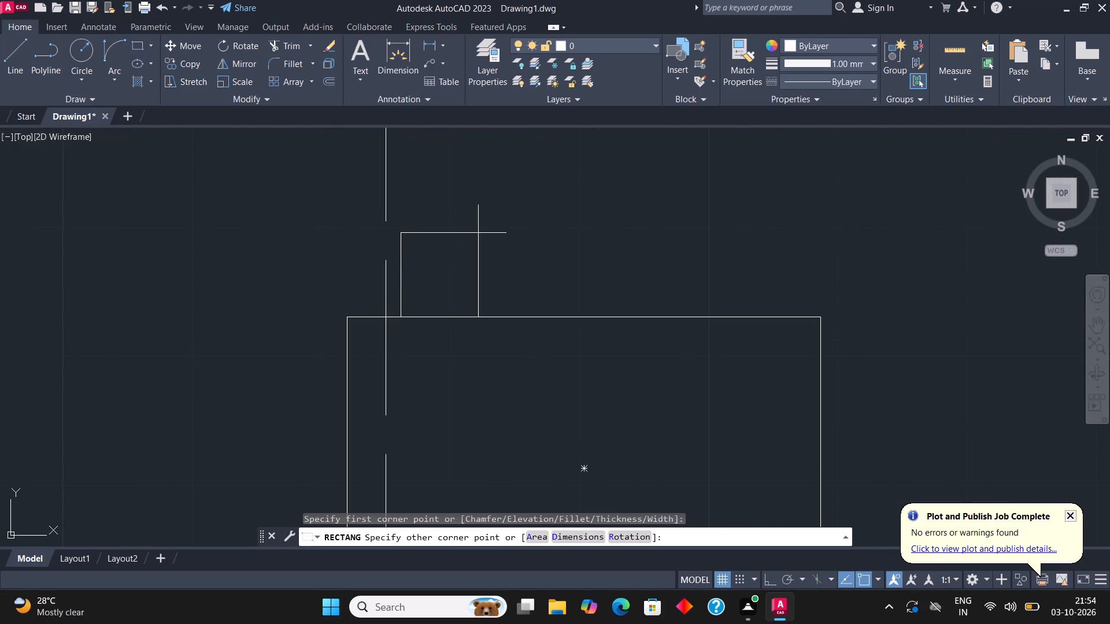
left_click(501, 216)
Draw three connected lines around the seat's west, north and east sides, starting and ending on the table's north edge.
middle_click_drag(526, 221, 452, 278)
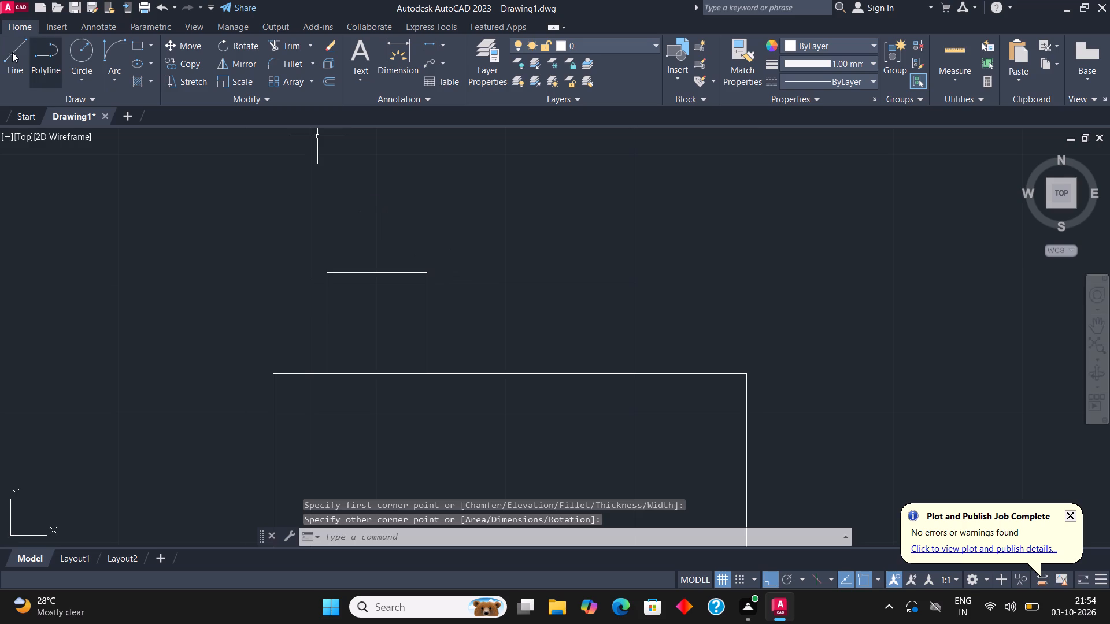
left_click(12, 52)
left_click(318, 372)
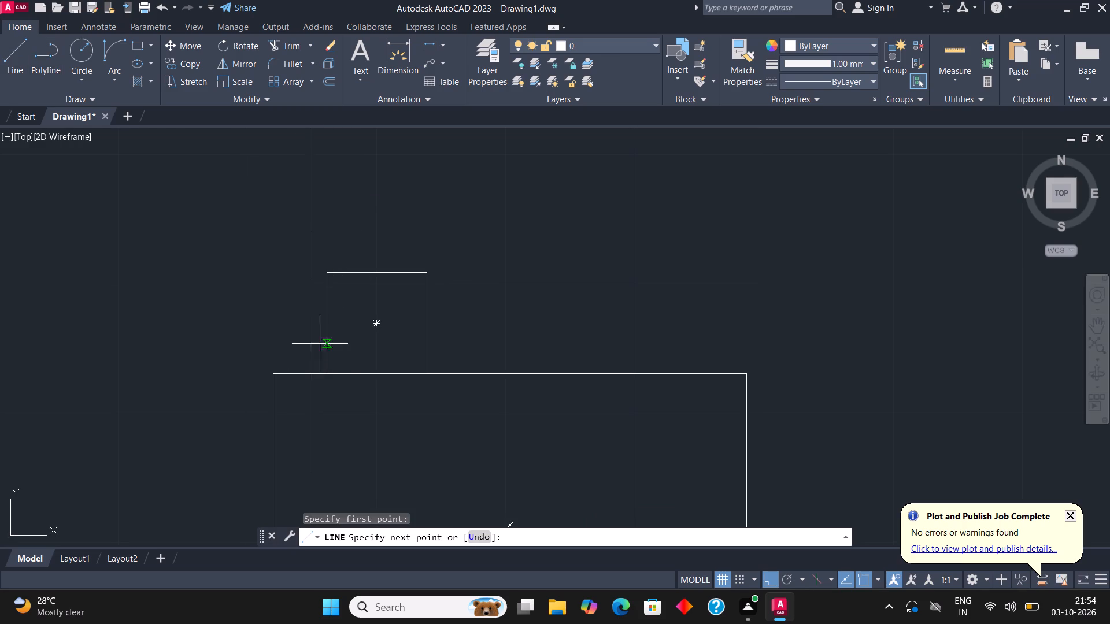
left_click(316, 259)
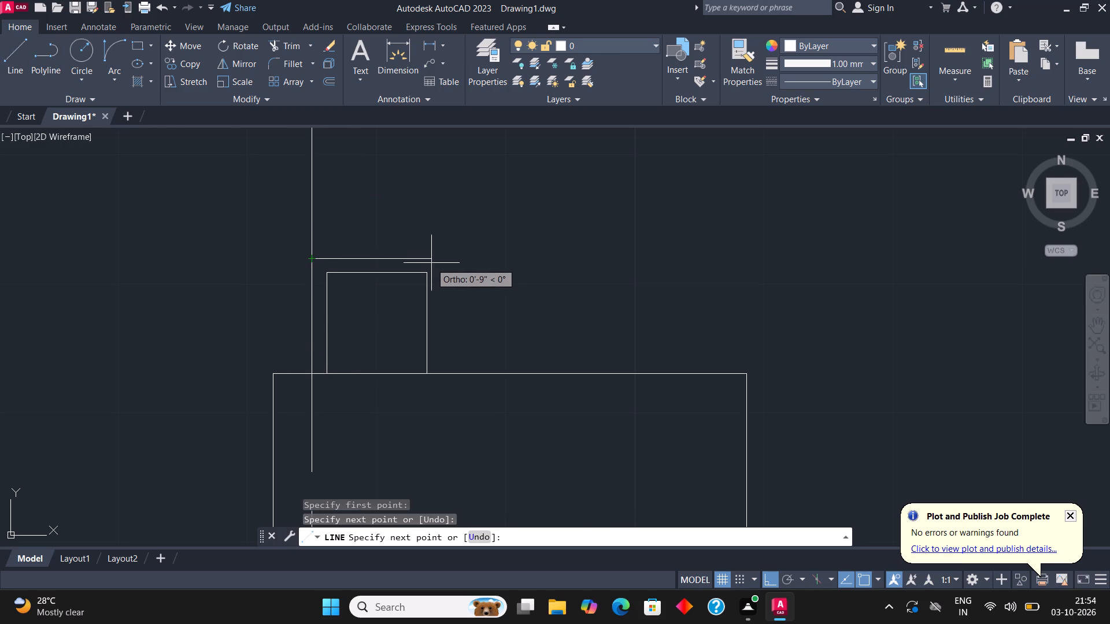
left_click(446, 264)
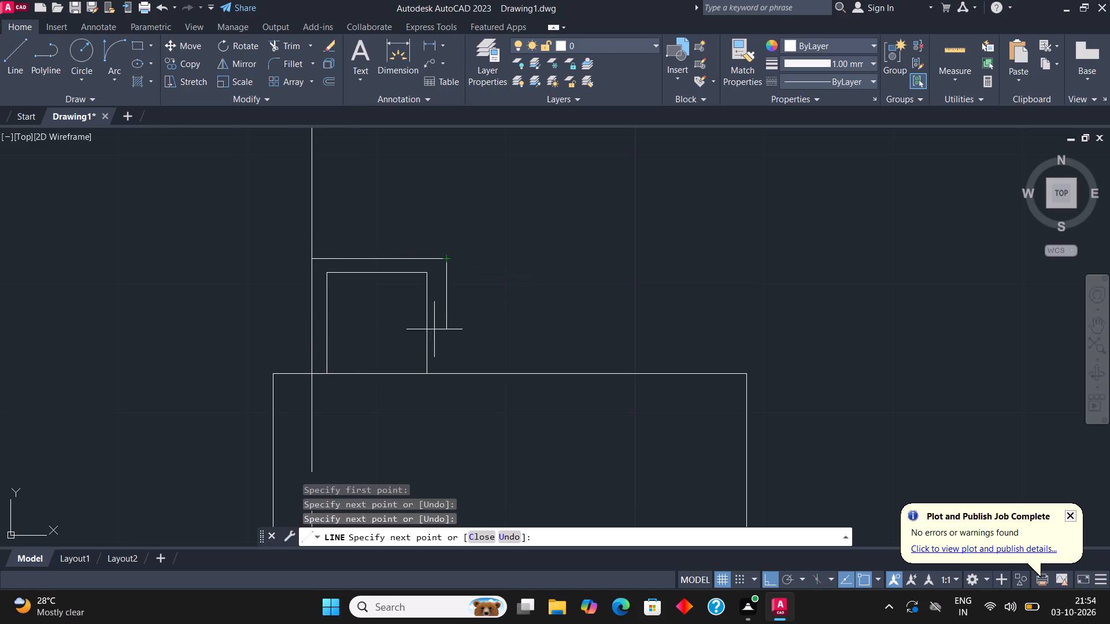
left_click(441, 374)
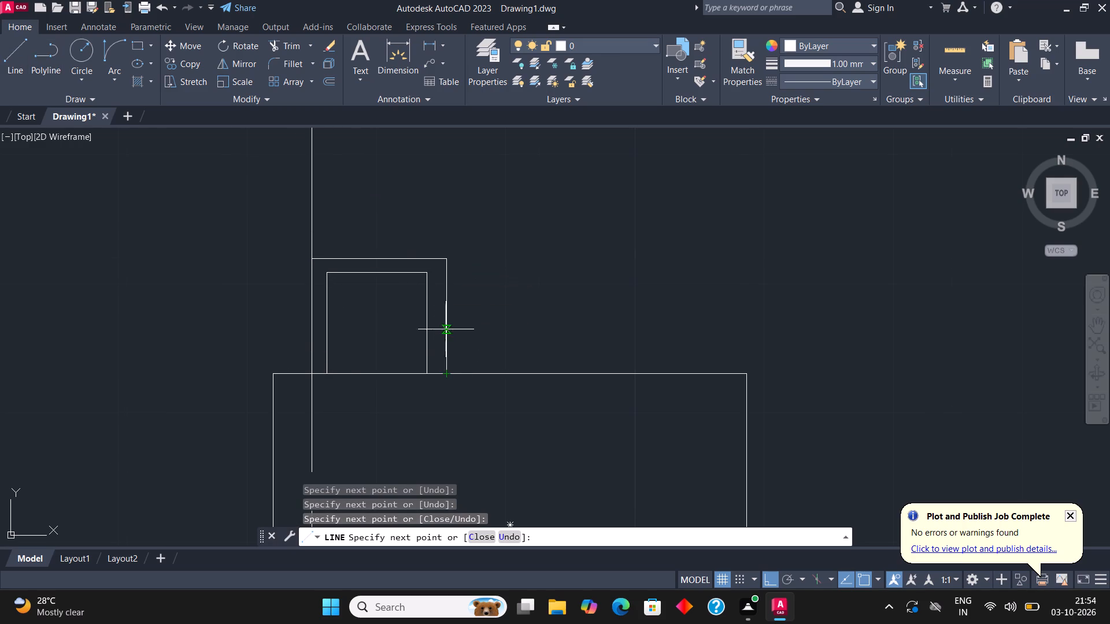
scroll(446, 328, "up", 2)
key("Escape")
Shift the chair frame's east line slightly toward the seat and trim the overhanging end of the north line.
left_click(442, 318)
left_click(442, 299)
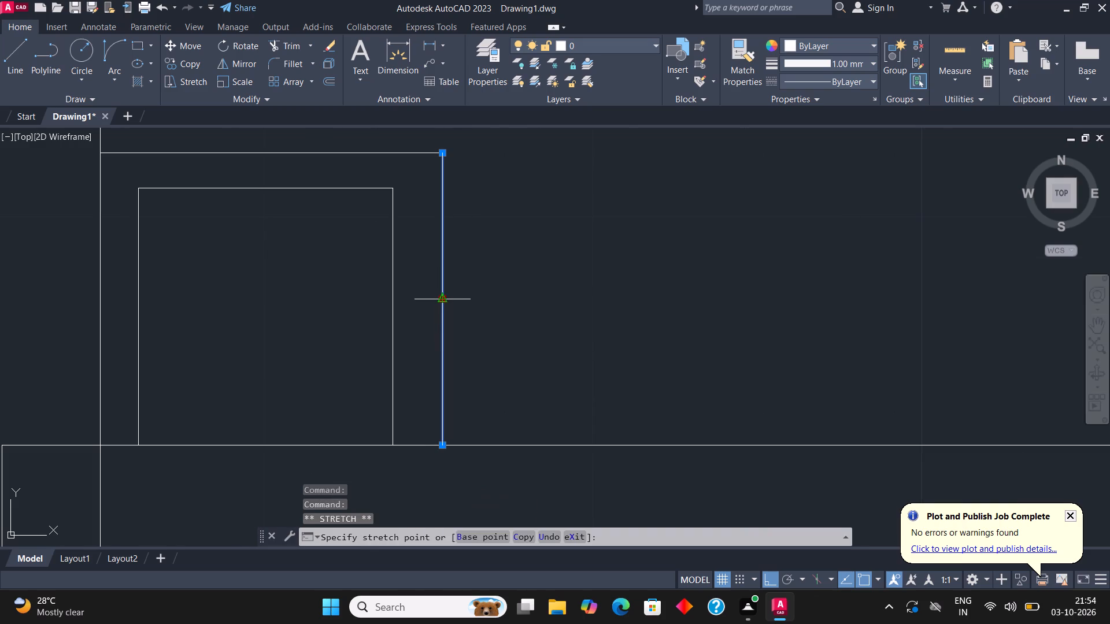
left_click(431, 294)
key("Escape")
left_click(290, 43)
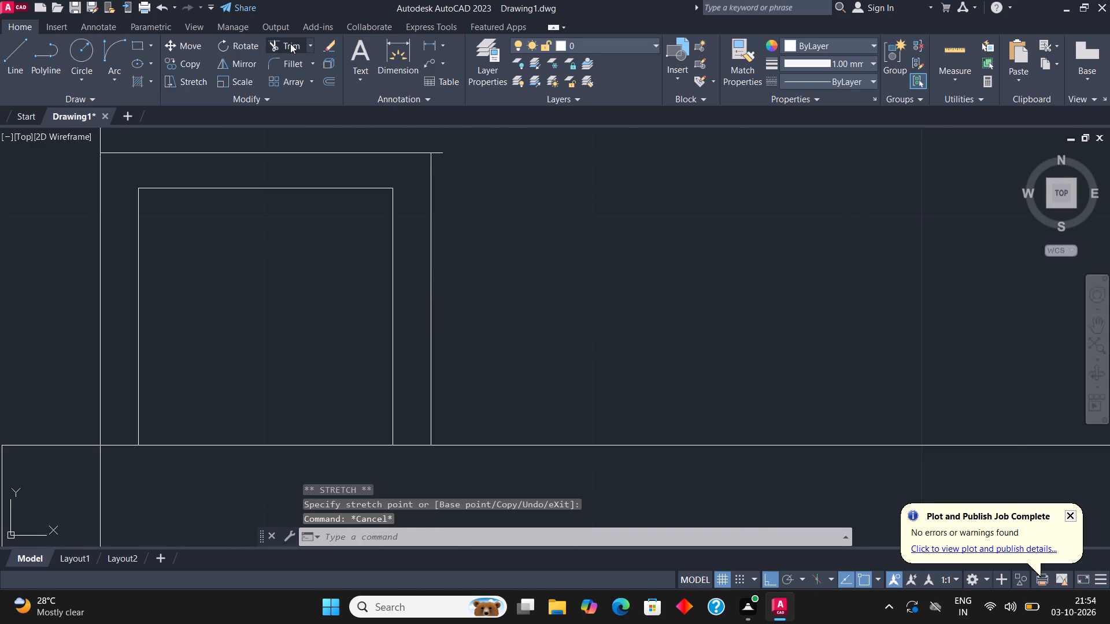
left_click(437, 147)
left_click(441, 193)
scroll(443, 213, "down", 2)
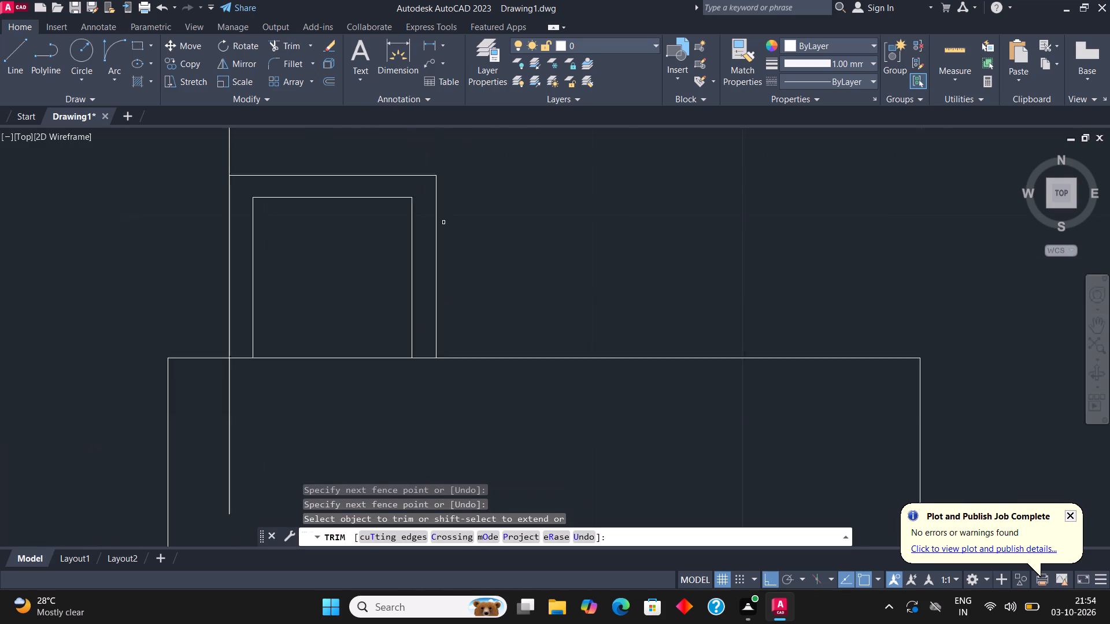
key("Escape")
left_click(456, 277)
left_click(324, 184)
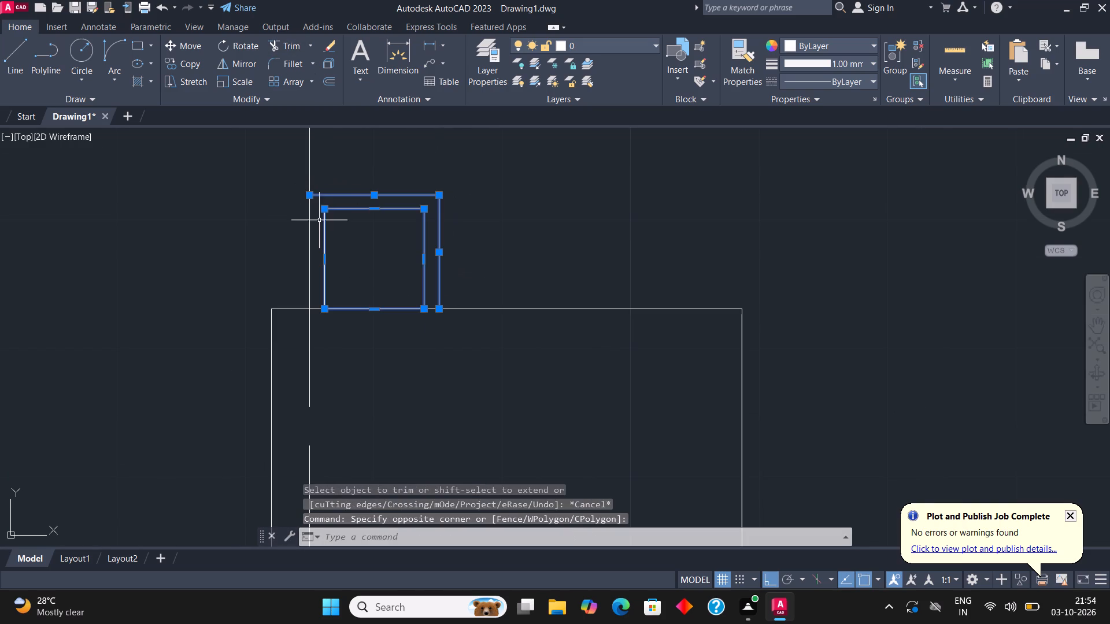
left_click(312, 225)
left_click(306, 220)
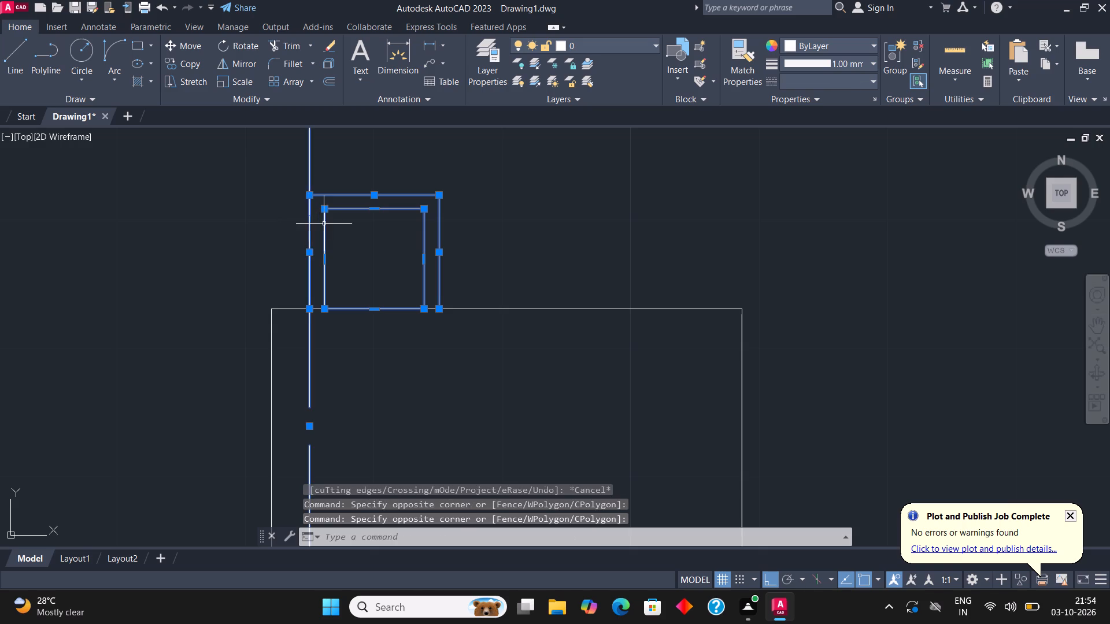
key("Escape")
Copy the chair's seat and three frame lines east along the table's north edge, near the table's east end.
left_click_drag(354, 253, 349, 244)
left_click(310, 187)
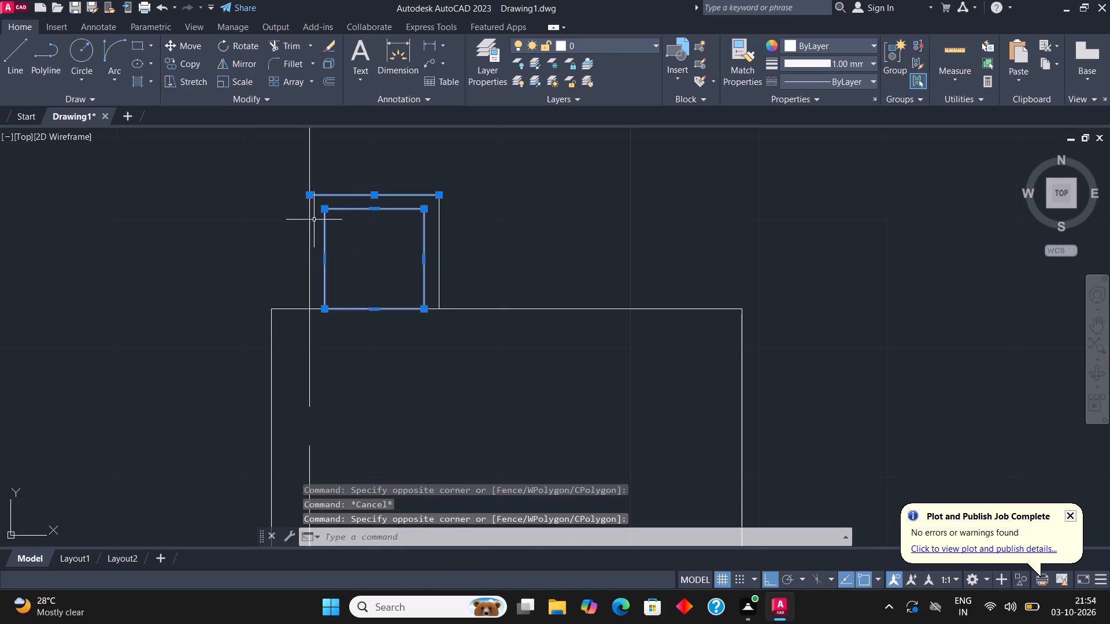
left_click(308, 216)
left_click(441, 248)
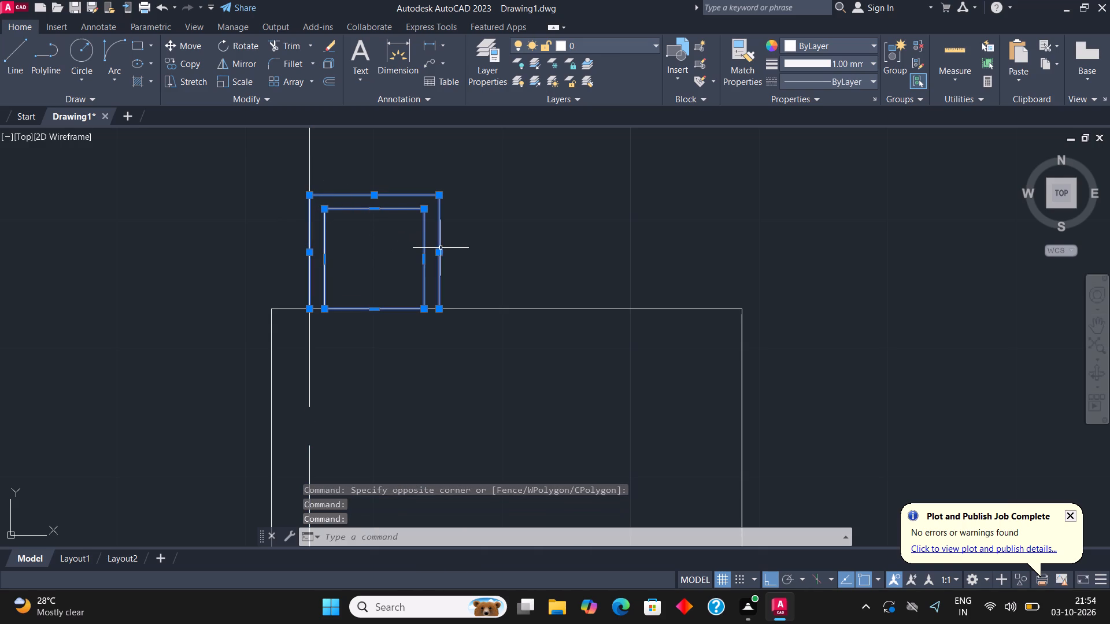
left_click(185, 64)
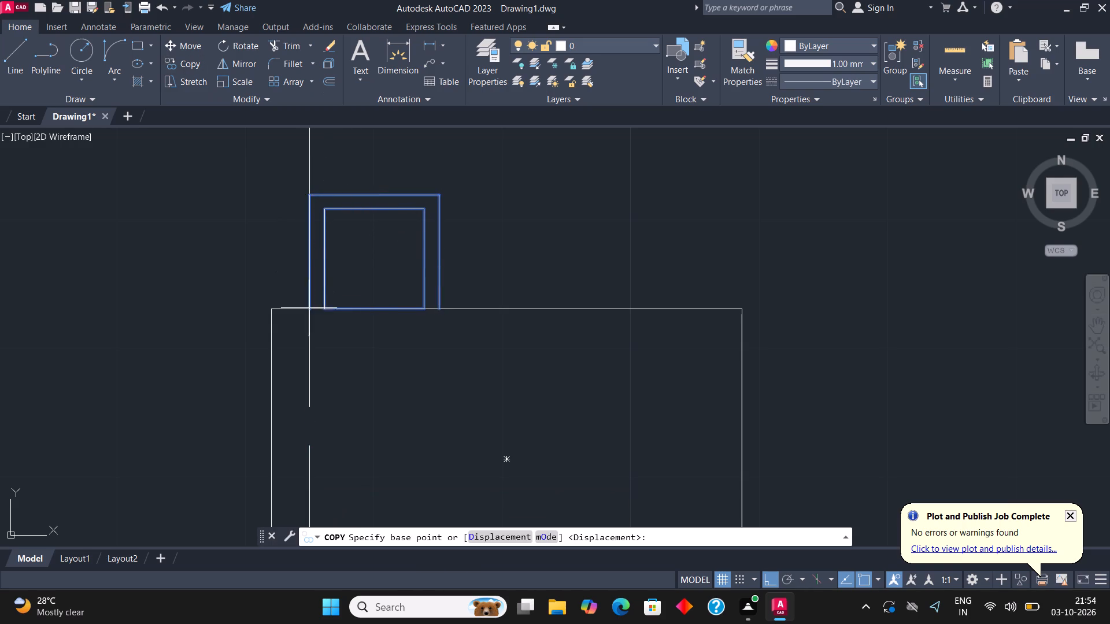
left_click(310, 311)
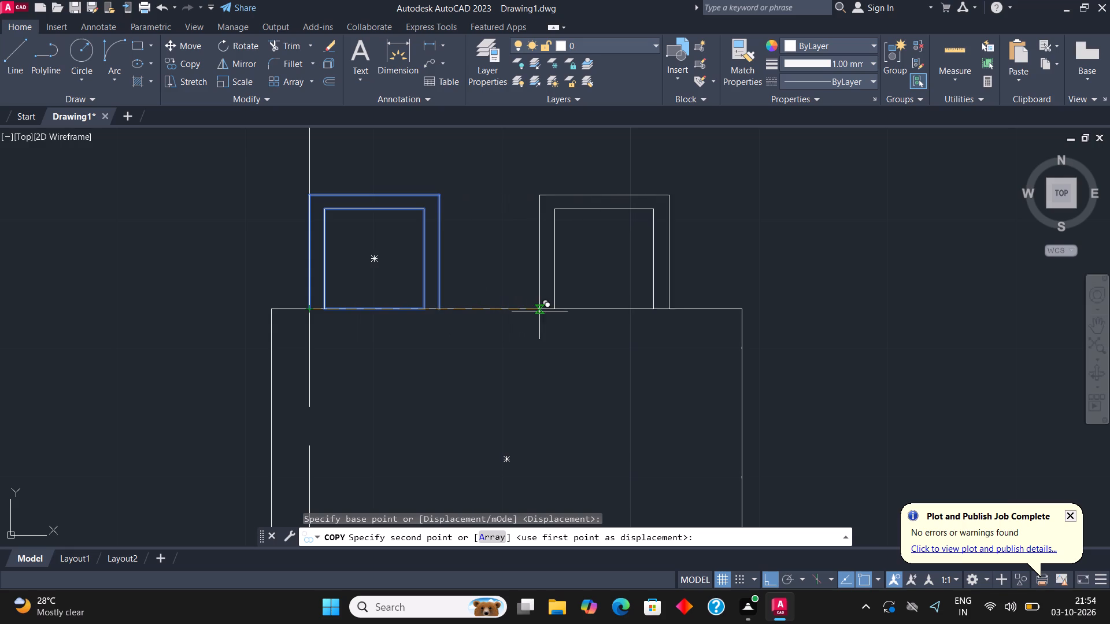
left_click(565, 311)
scroll(476, 309, "down", 3)
key("Escape")
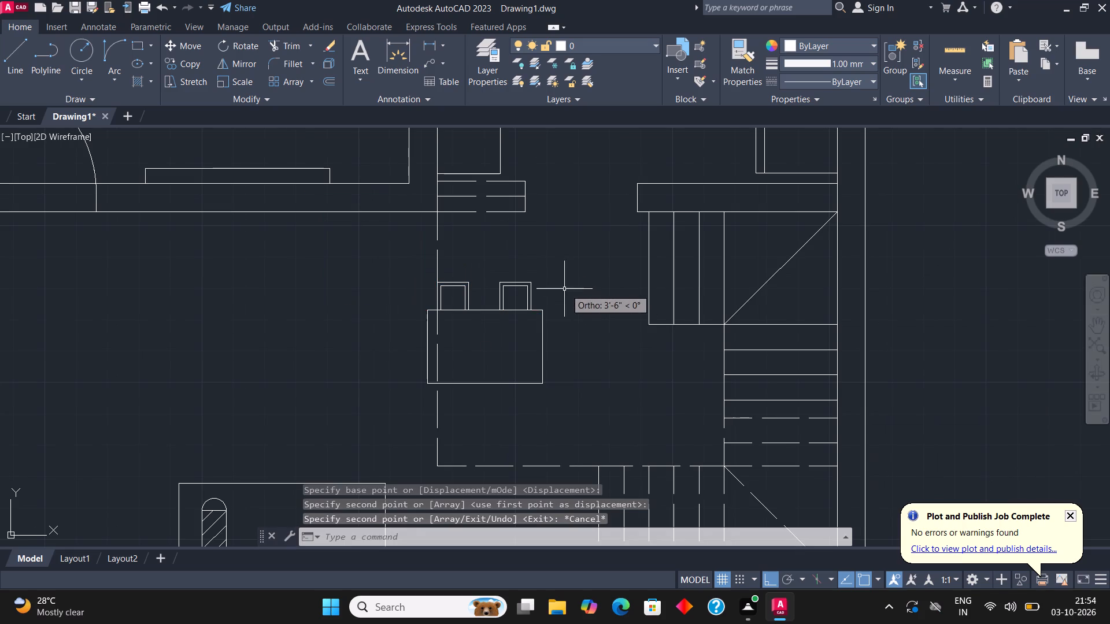
Mirror both north chairs about the table's horizontal centre line onto its south side, keeping the source objects.
scroll(464, 300, "up", 3)
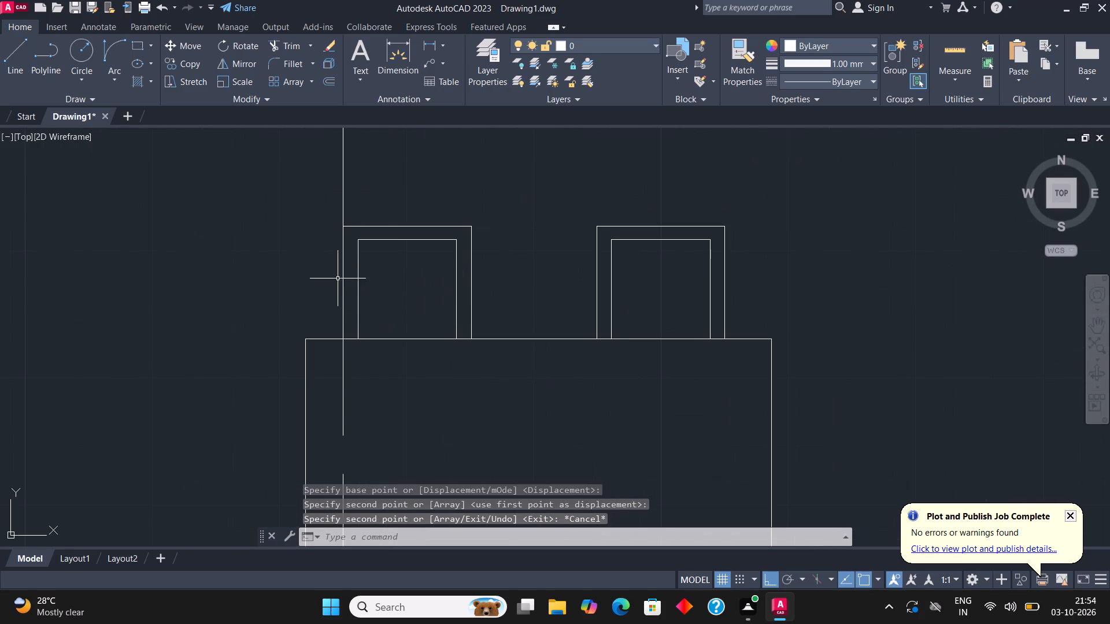
left_click(344, 289)
left_click_drag(505, 306, 501, 298)
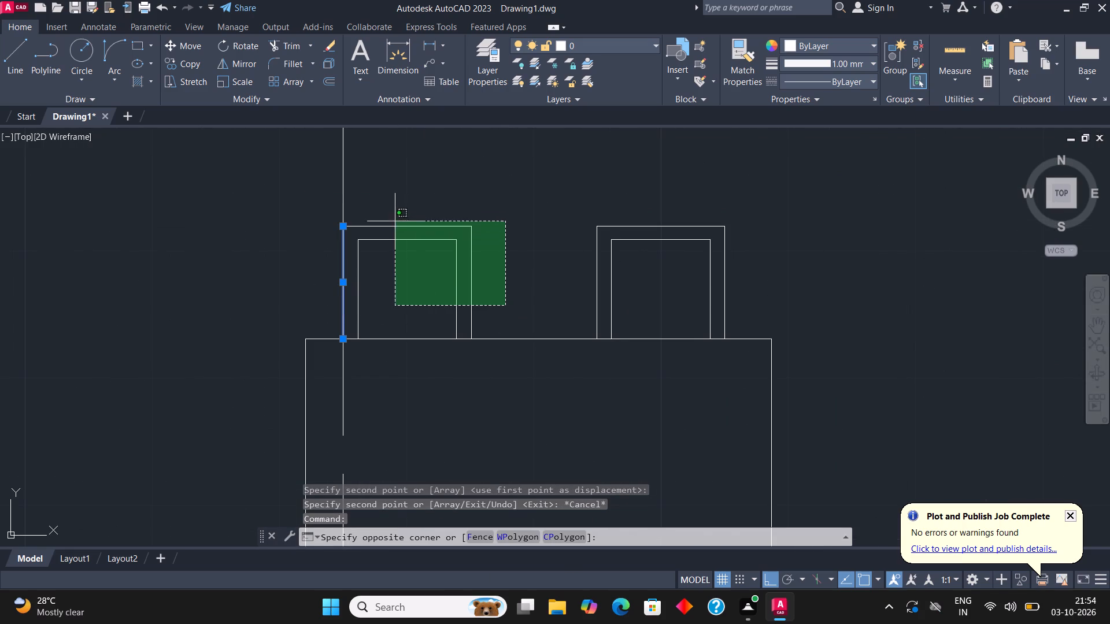
left_click(354, 198)
left_click(743, 287)
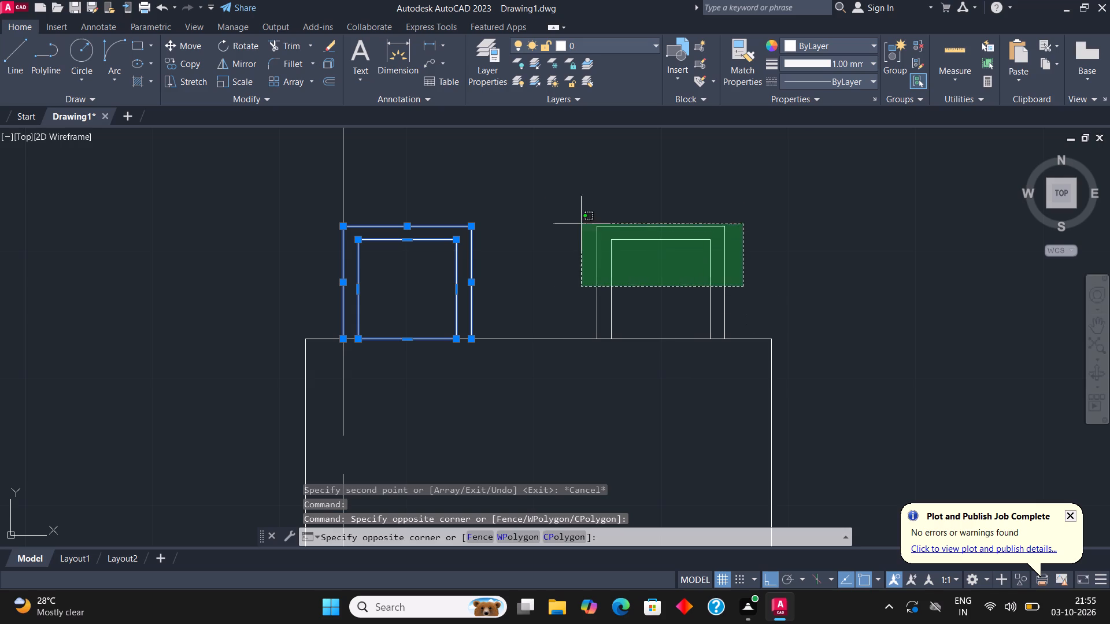
left_click(549, 204)
scroll(547, 213, "down", 3)
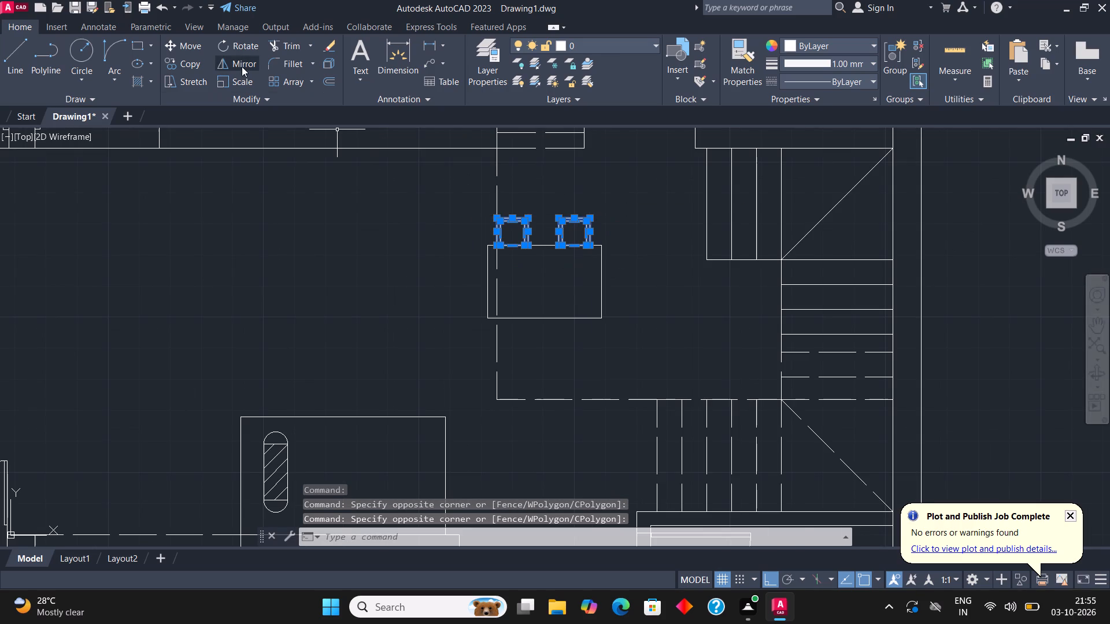
left_click(243, 67)
scroll(573, 325, "up", 1)
left_click(528, 254)
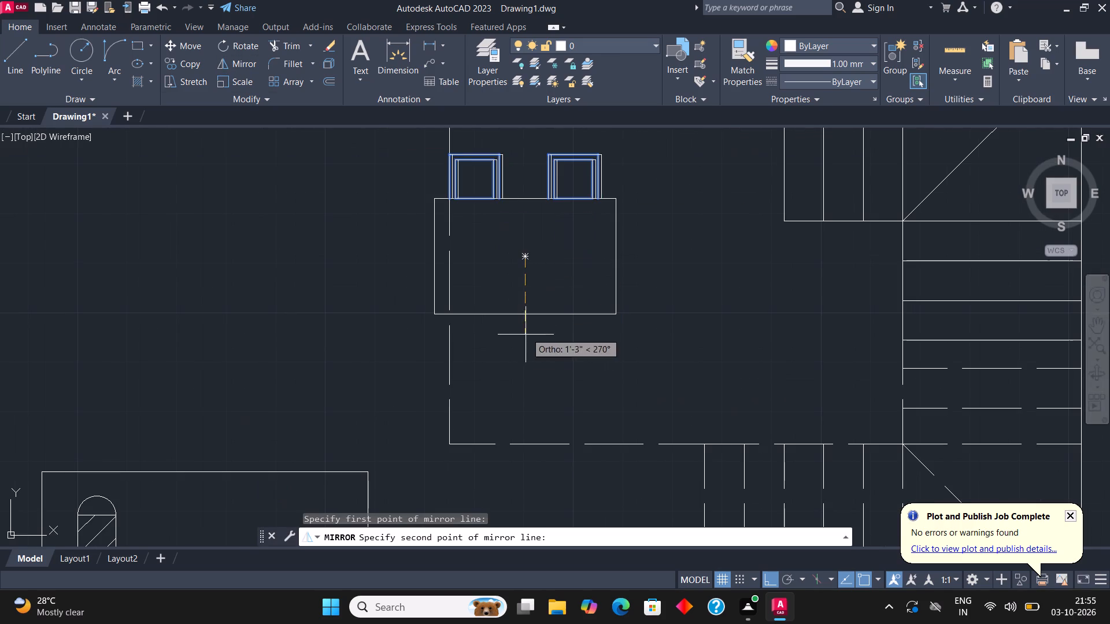
left_click(379, 330)
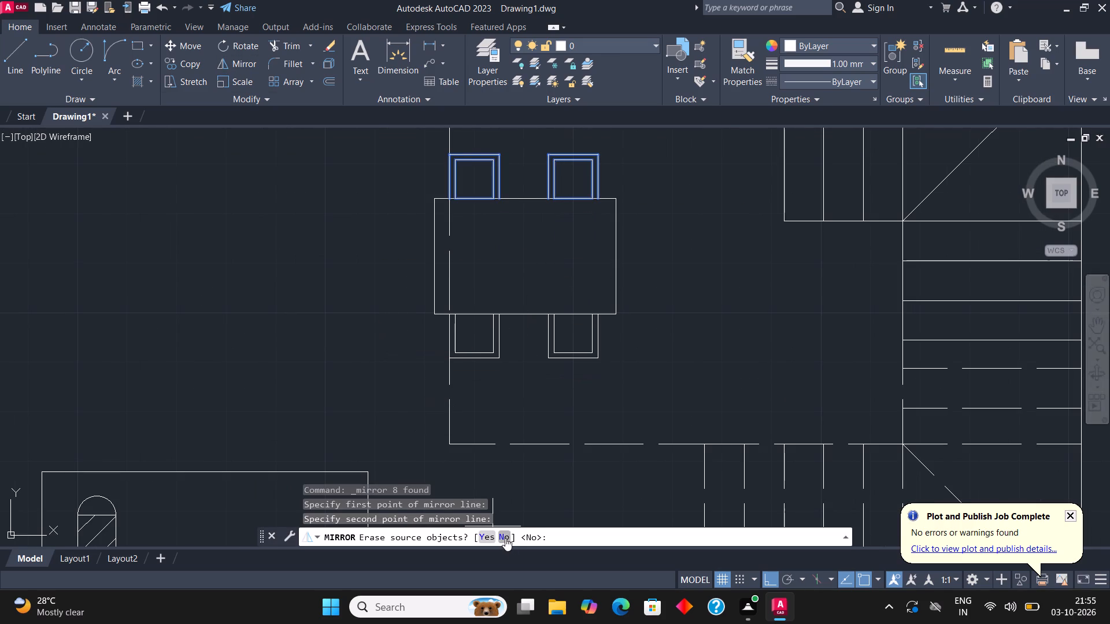
left_click(505, 538)
Copy the northeast chair straight east into the empty space between the table and the staircase.
middle_click_drag(611, 339, 565, 447)
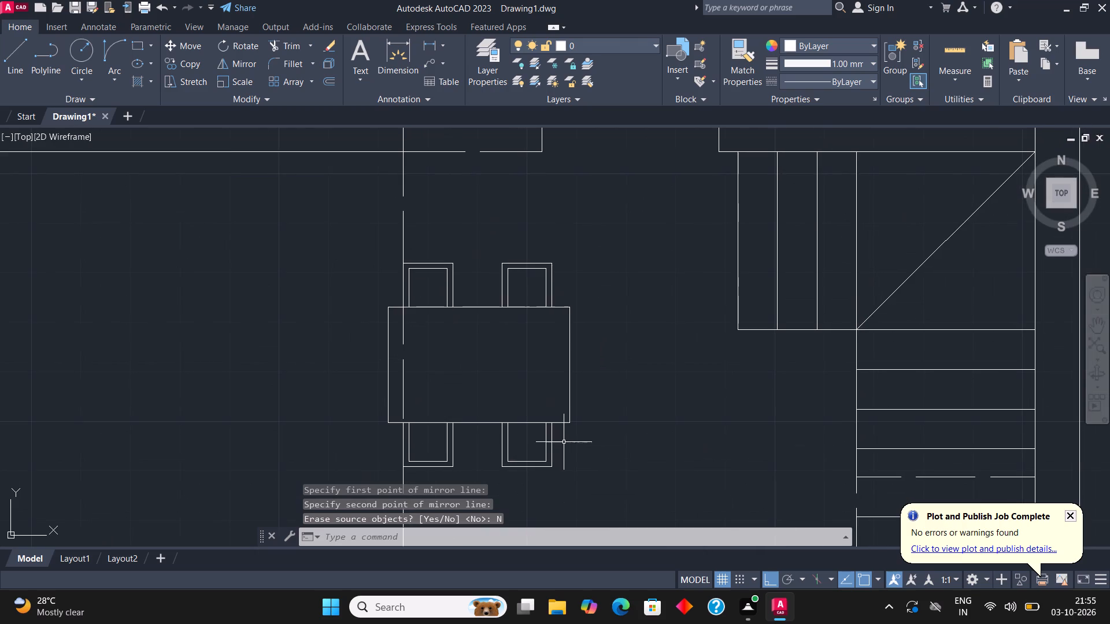
scroll(558, 292, "up", 2)
left_click(562, 310)
left_click(403, 187)
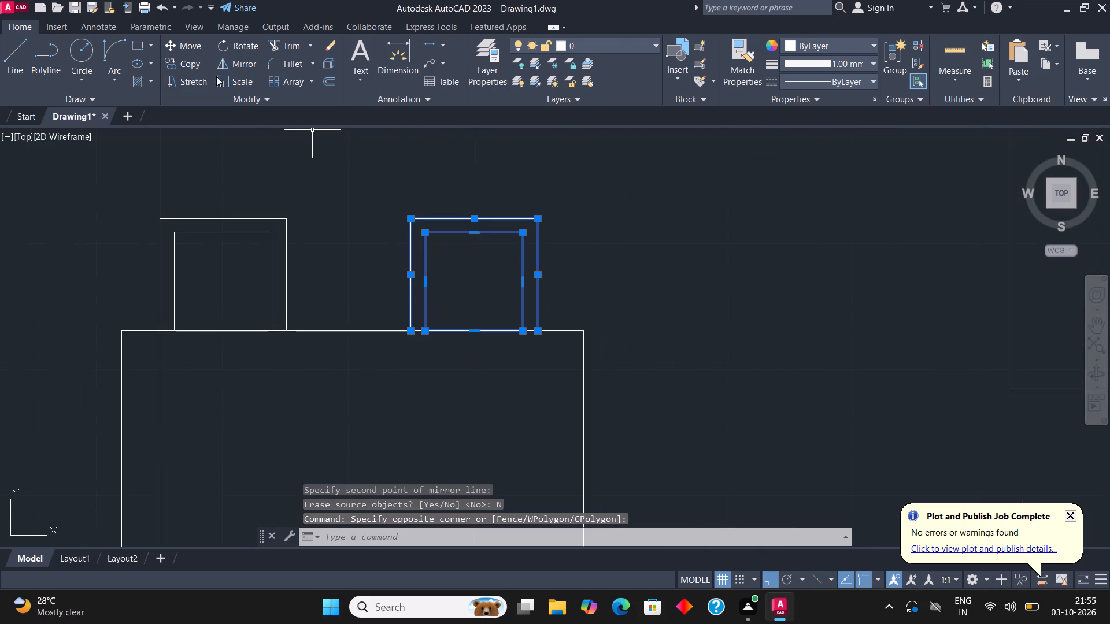
left_click(195, 64)
left_click(492, 294)
scroll(376, 328, "down", 2)
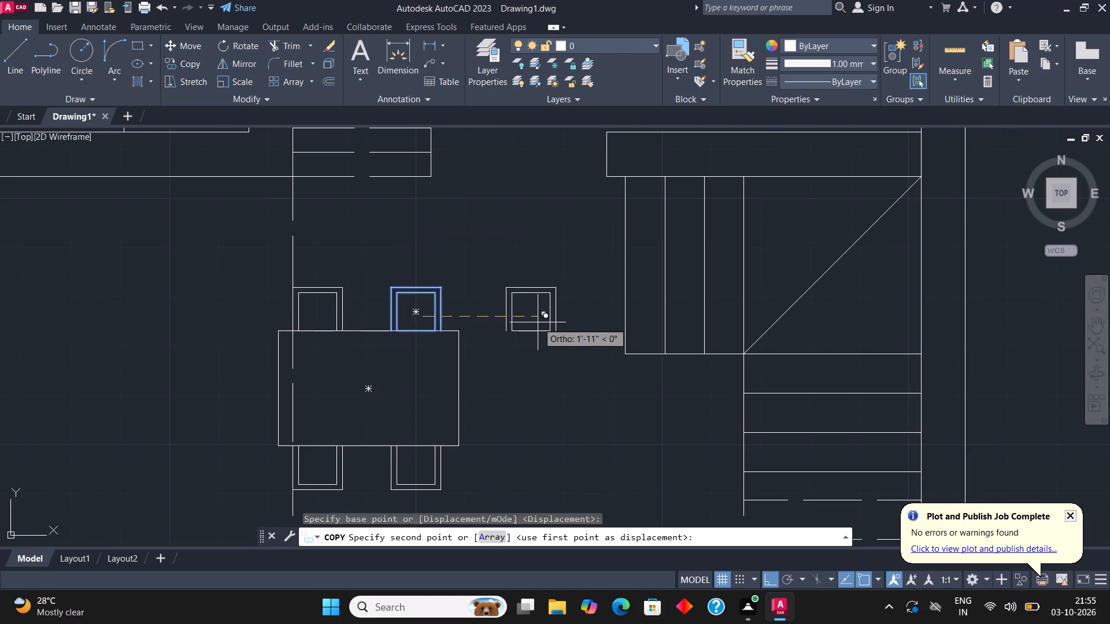
scroll(547, 319, "up", 2)
left_click(546, 319)
key("Escape")
Rotate the copied chair 270 degrees so its back faces east.
left_click_drag(598, 401, 597, 388)
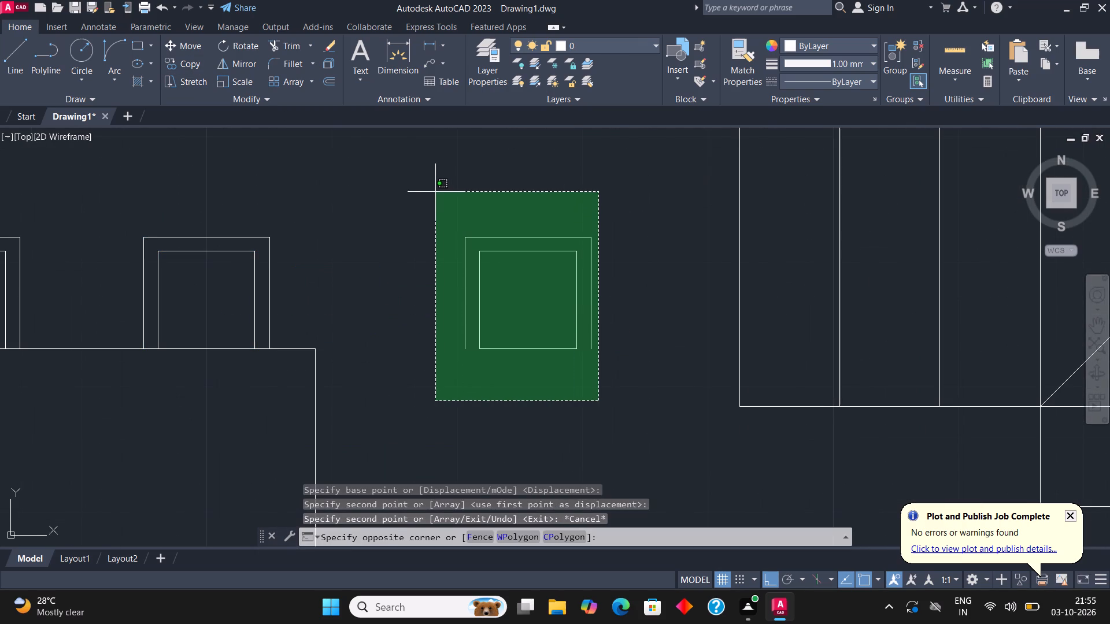
left_click(434, 189)
left_click(242, 46)
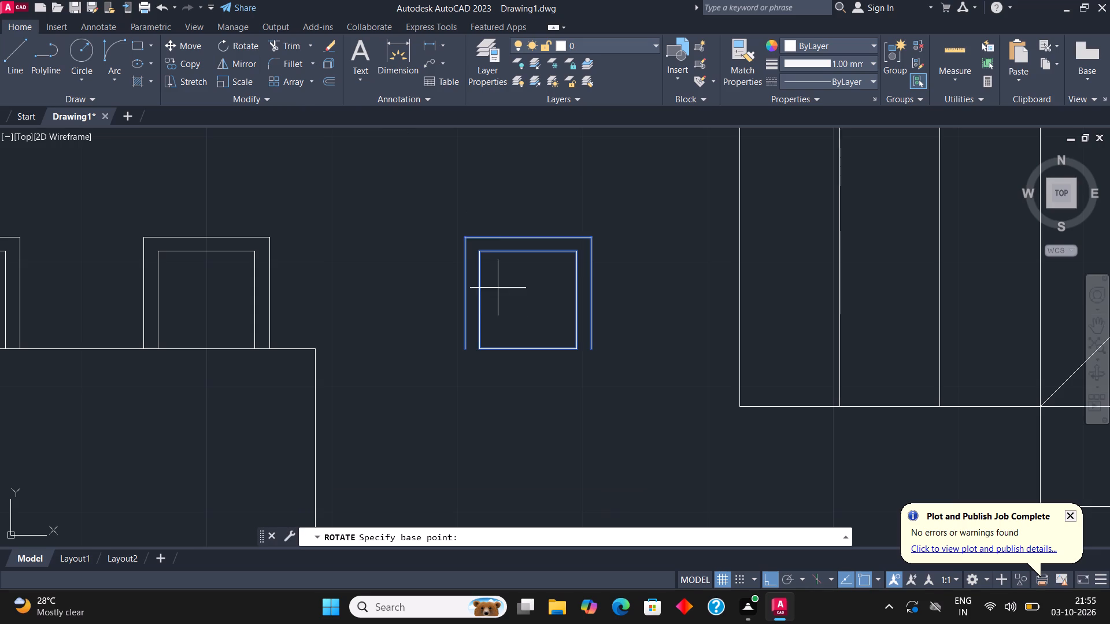
left_click(526, 325)
left_click(522, 365)
Move the rotated chair with ortho off so its open side meets the middle of the table's east edge.
left_click(630, 419)
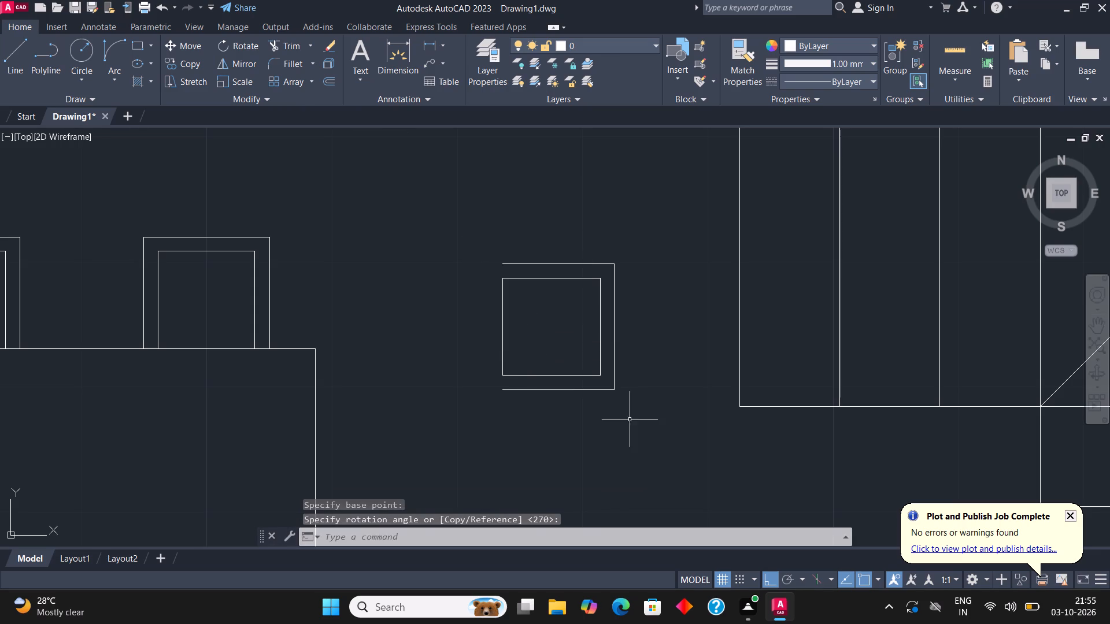
left_click(487, 237)
left_click(197, 44)
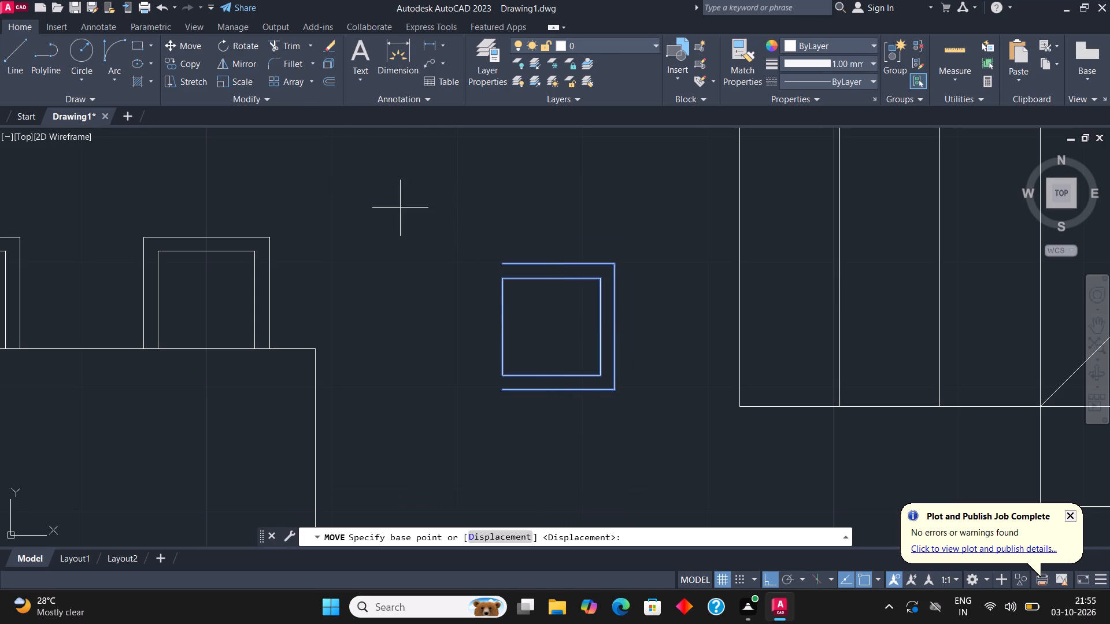
left_click(505, 262)
scroll(523, 247, "down", 1)
key("F8")
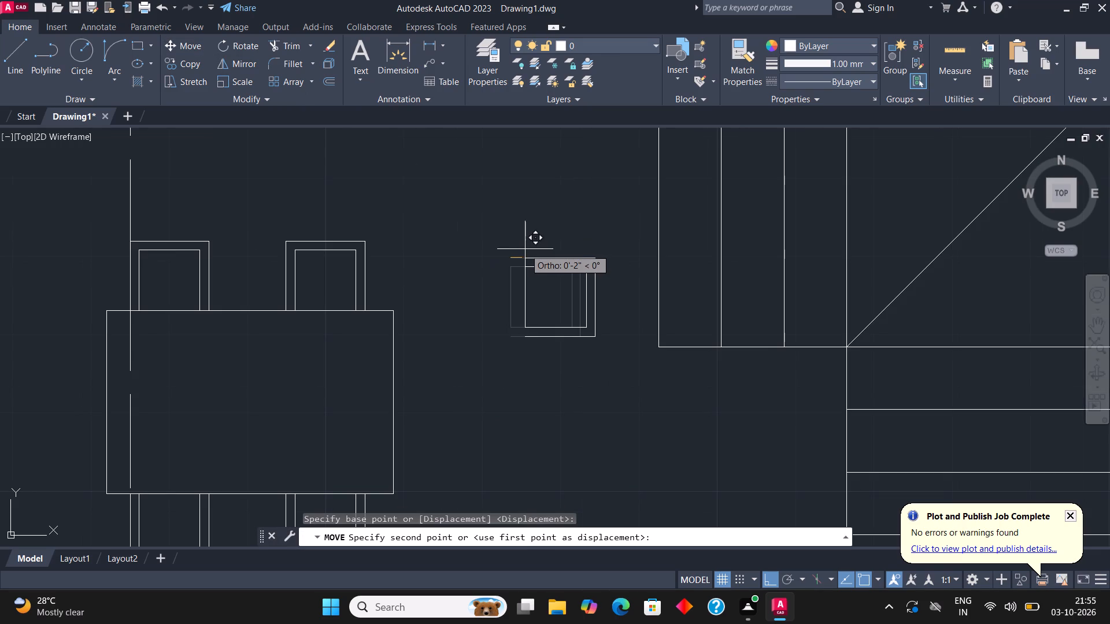
scroll(517, 268, "down", 1)
scroll(462, 332, "up", 1)
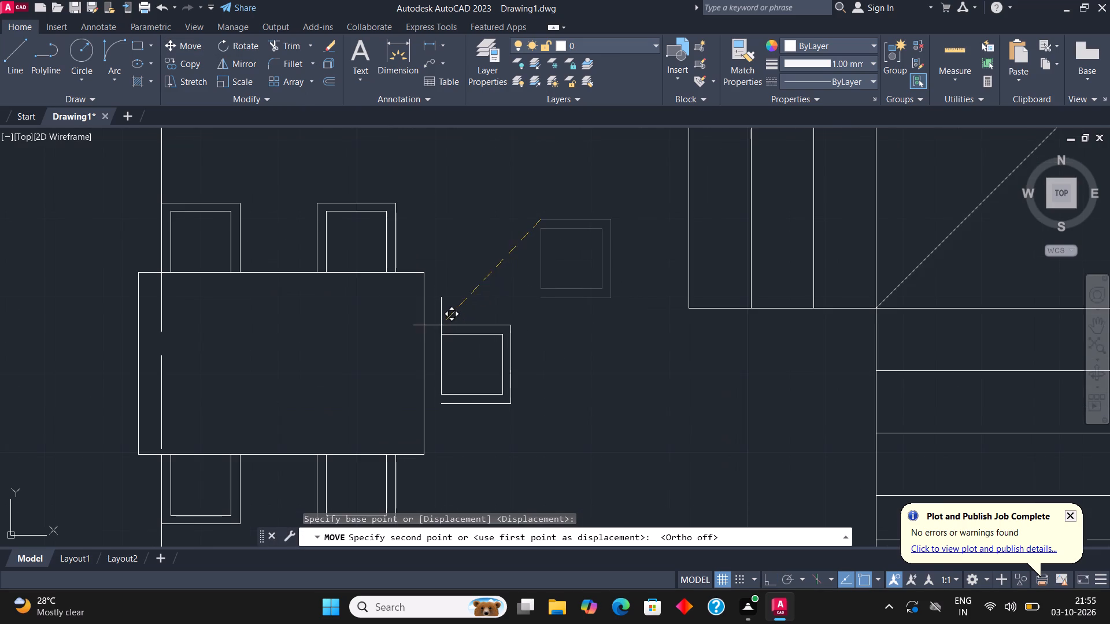
left_click(430, 323)
scroll(572, 341, "down", 3)
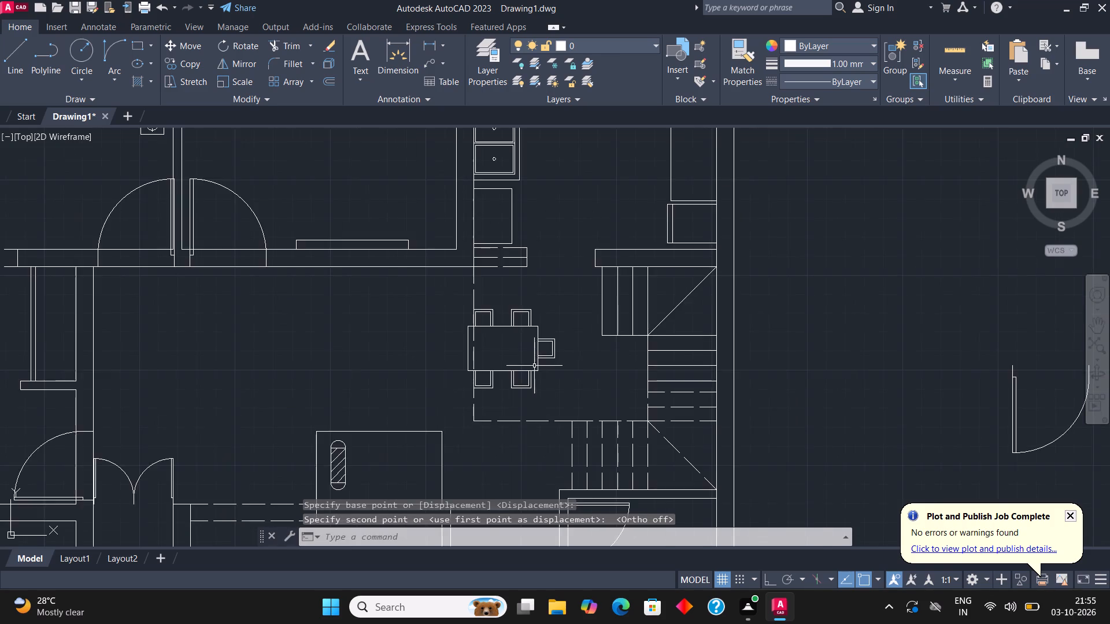
Mirror the east chair about the table's vertical centre line onto its west end, keeping the source objects.
scroll(534, 365, "up", 3)
left_click_drag(590, 359, 589, 357)
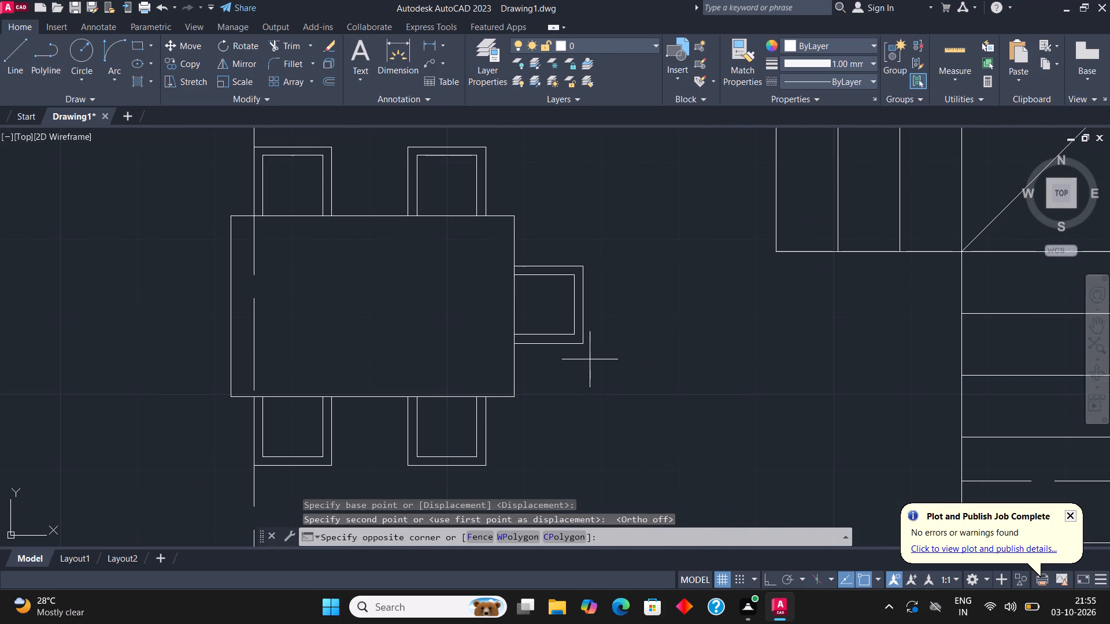
left_click_drag(589, 357, 582, 346)
left_click(521, 239)
left_click(247, 65)
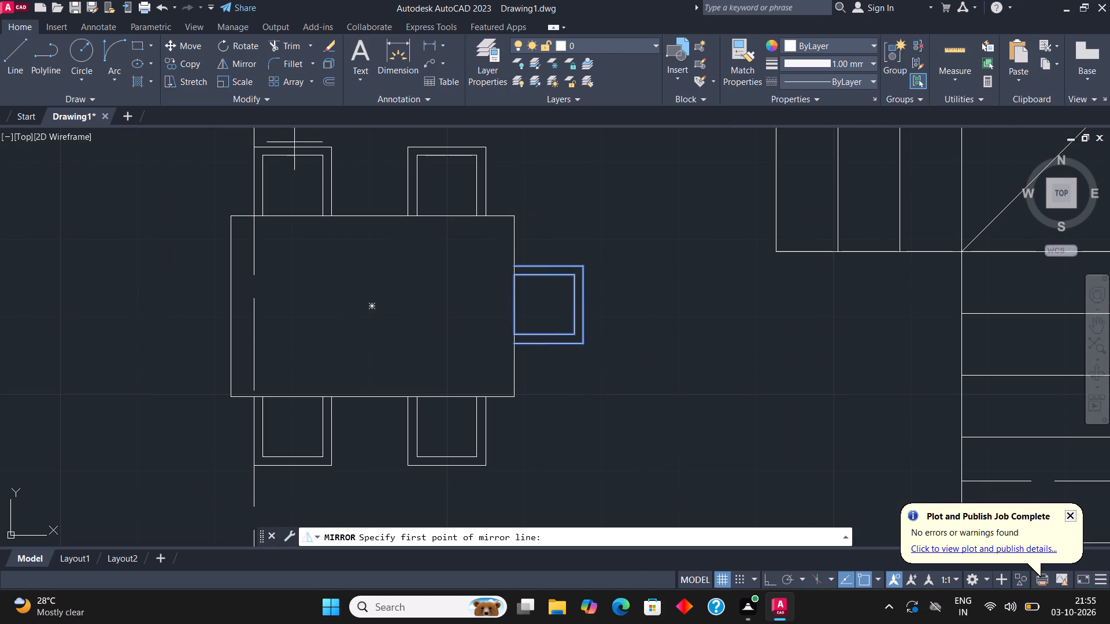
left_click(371, 306)
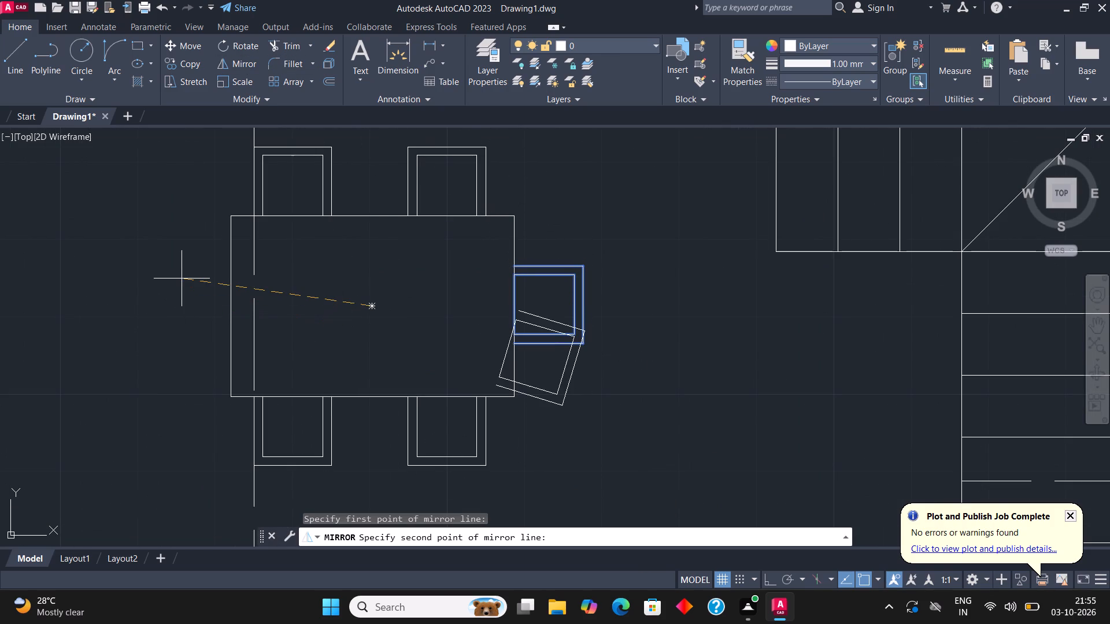
key("F8")
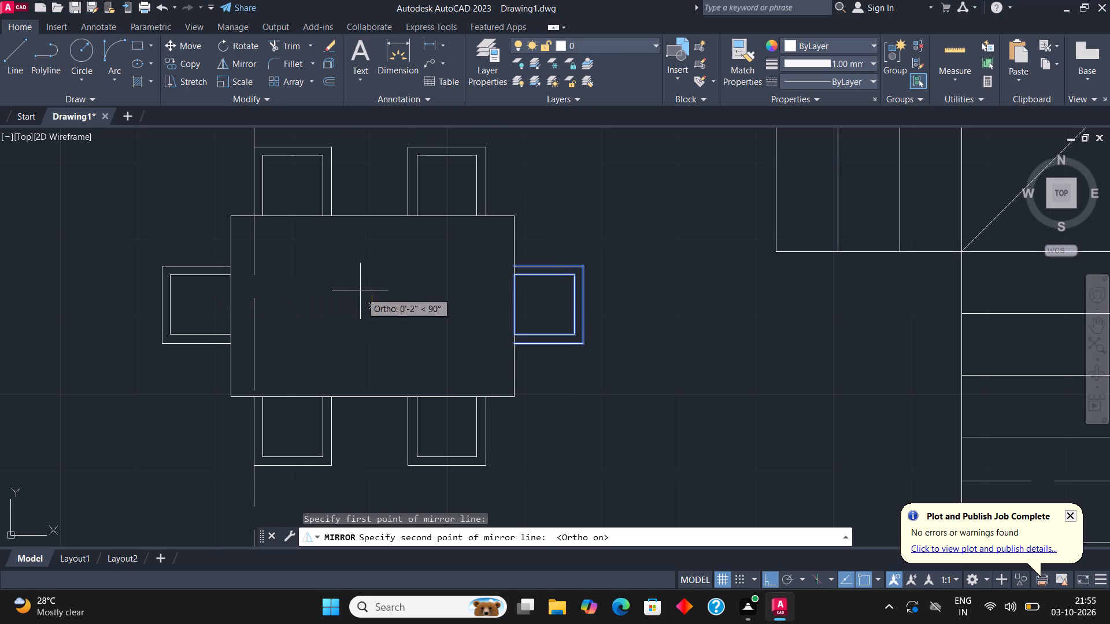
left_click(378, 285)
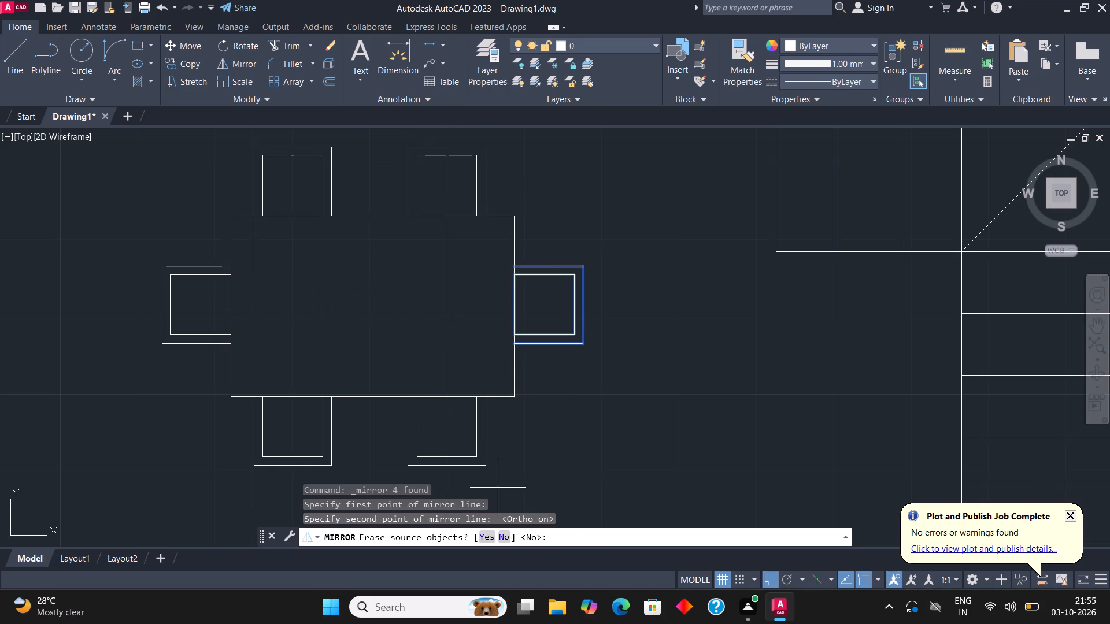
left_click(504, 535)
Trim the wall lines crossing the two bedroom door openings, using the Trim command.
scroll(382, 301, "down", 2)
middle_click_drag(463, 300, 499, 300)
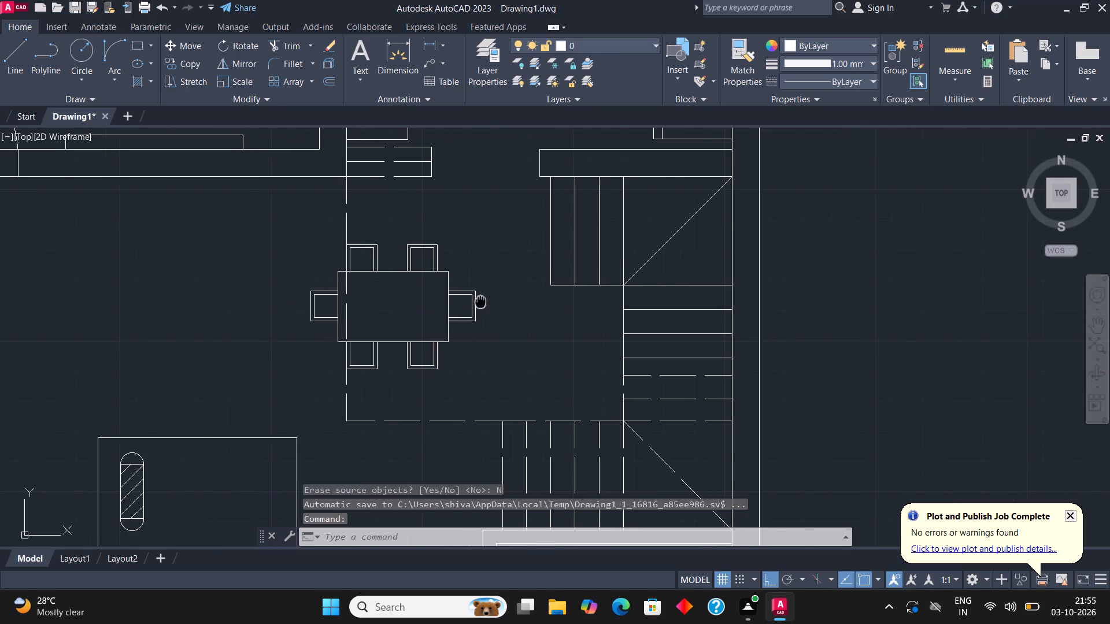
middle_click_drag(499, 300, 523, 300)
scroll(531, 304, "down", 1)
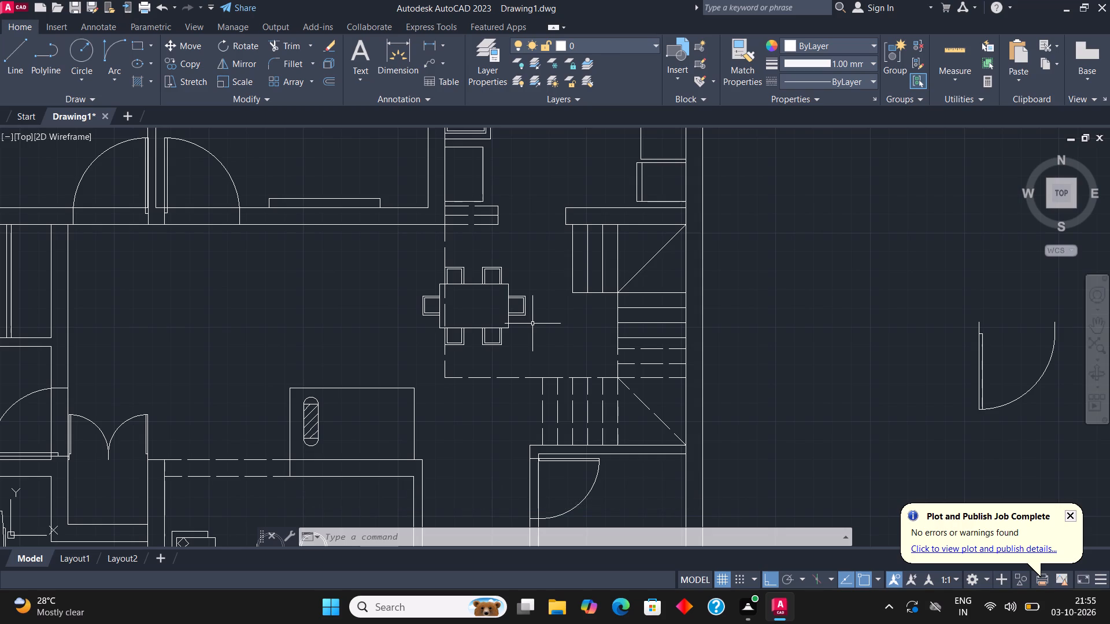
scroll(532, 323, "down", 1)
middle_click_drag(368, 338, 484, 314)
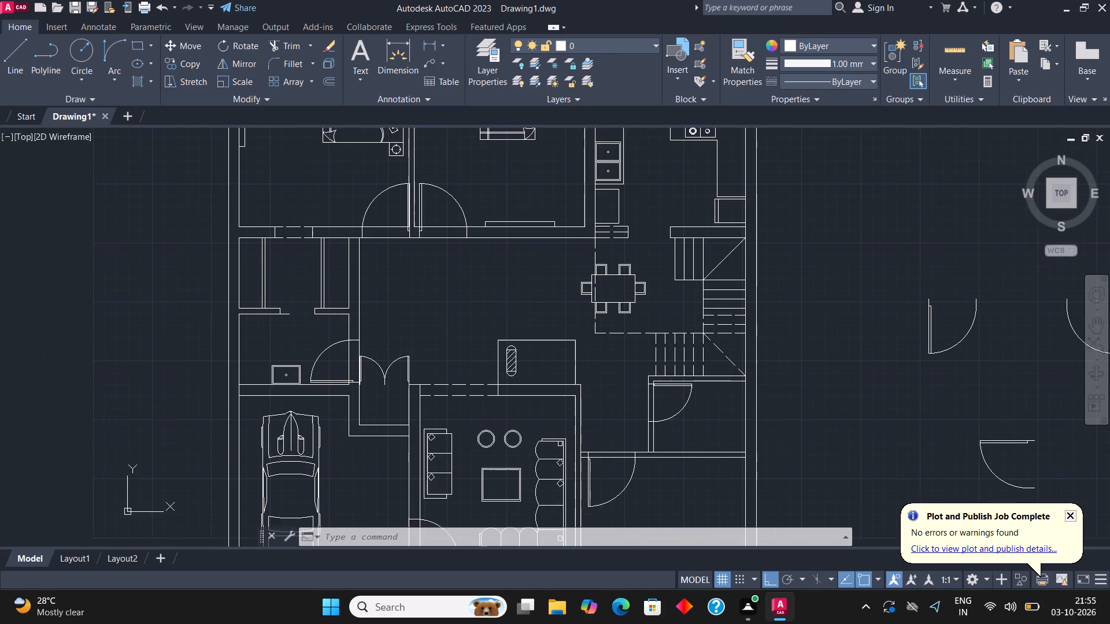
middle_click_drag(484, 314, 494, 300)
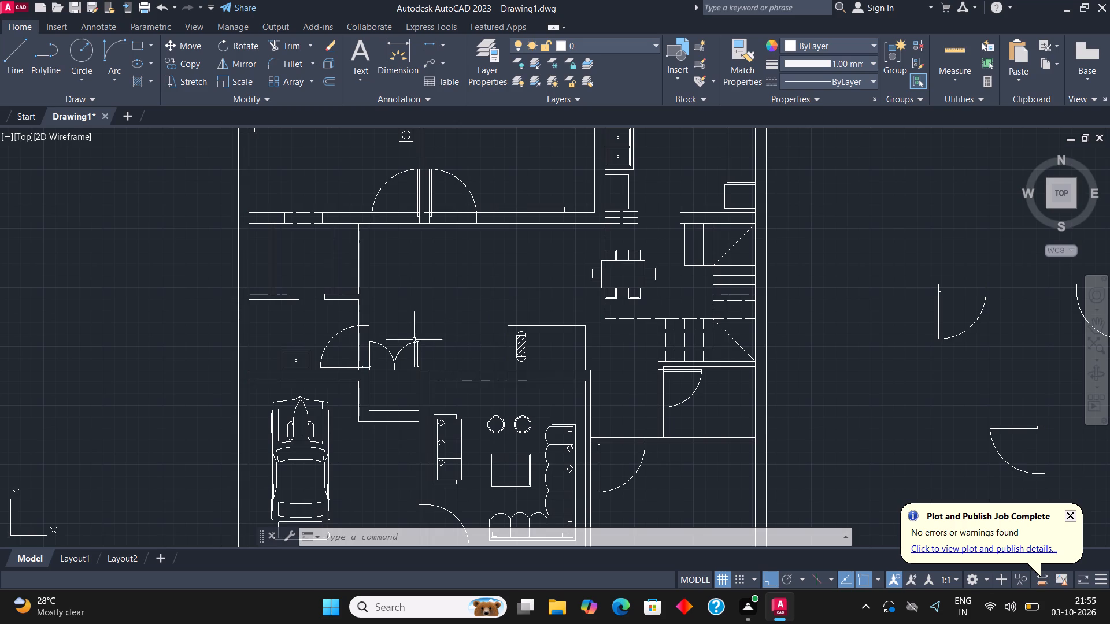
middle_click_drag(356, 240, 347, 328)
scroll(375, 272, "up", 1)
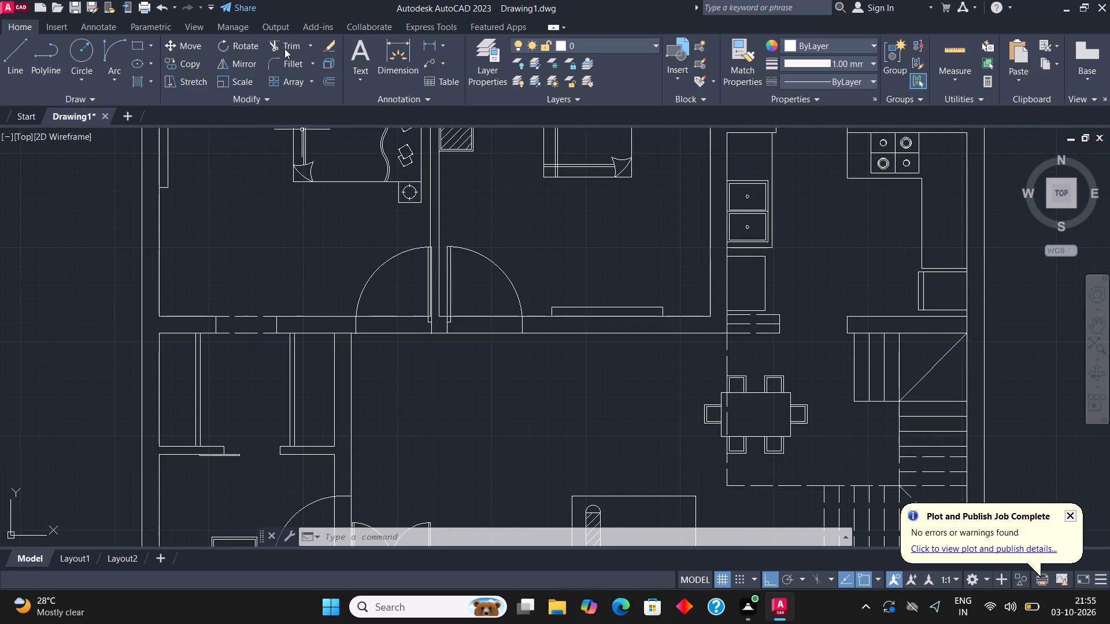
left_click(285, 49)
left_click(394, 296)
left_click(398, 391)
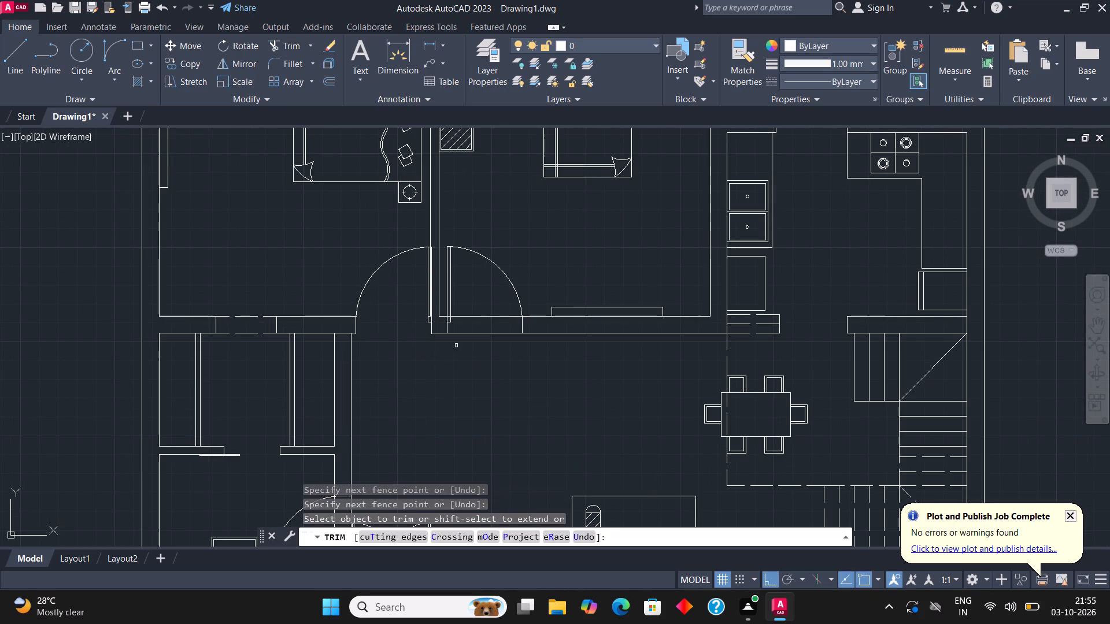
left_click(498, 292)
left_click(498, 376)
Trim the wall lines crossing the door opening of the washbasin room north of the garage.
scroll(496, 373, "down", 1)
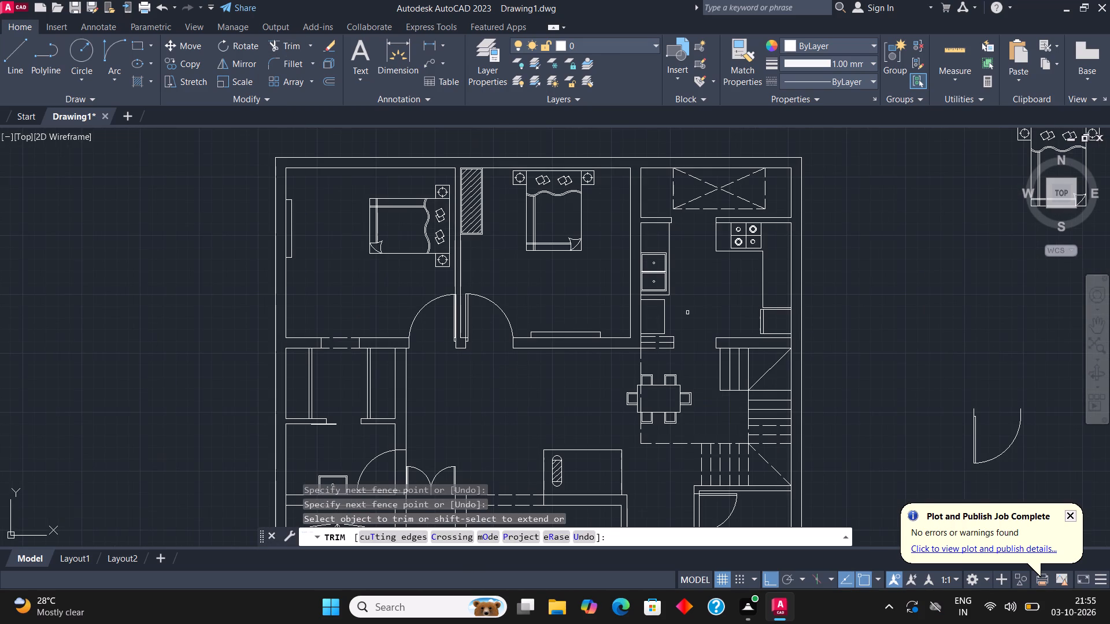
scroll(658, 297, "down", 1)
scroll(504, 409, "up", 3)
left_click(431, 382)
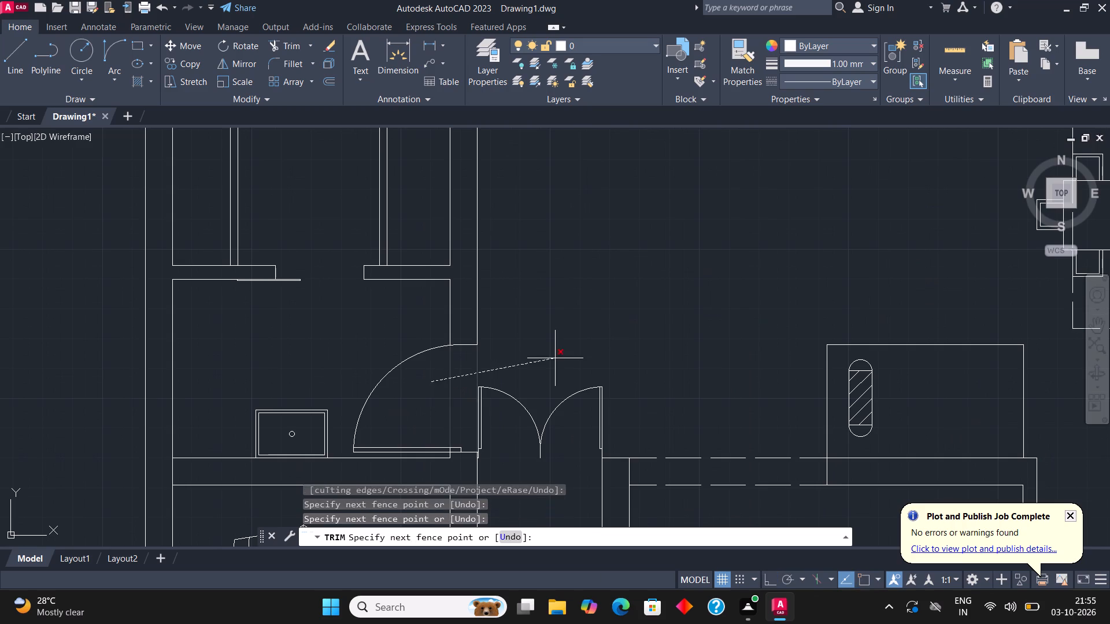
left_click(556, 358)
Trim the wall lines crossing the door opening of the small room south of the staircase.
scroll(427, 409, "down", 3)
scroll(671, 425, "up", 3)
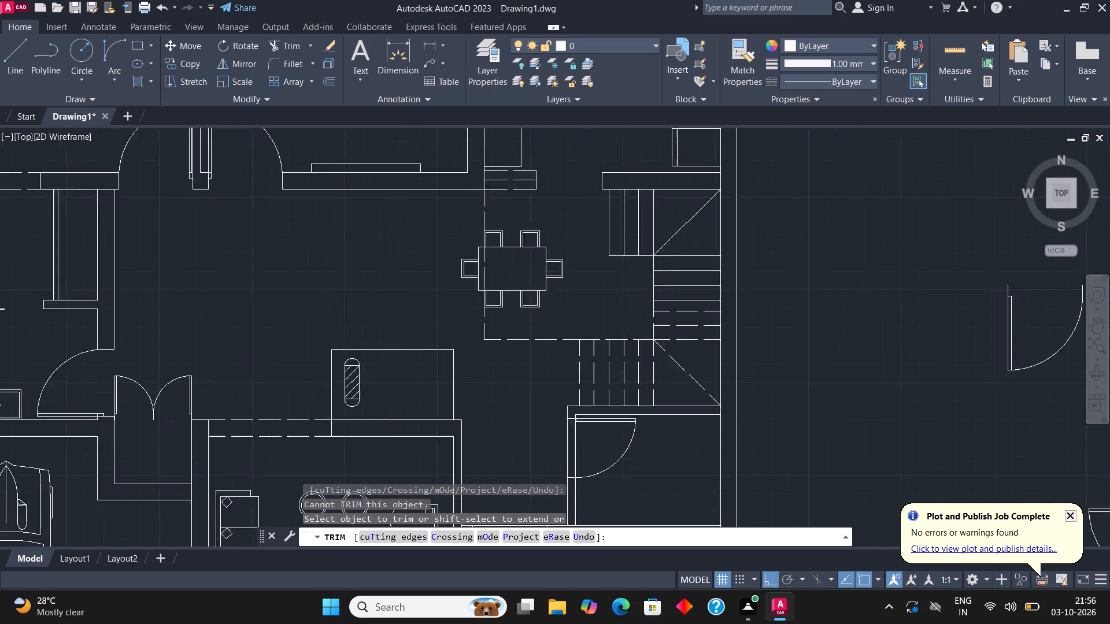
left_click(531, 439)
left_click(461, 440)
Trim the wall lines crossing the southeast room's door opening, including the stubs beside the door leaf.
scroll(594, 208, "down", 2)
scroll(525, 369, "up", 2)
left_click(525, 370)
left_click(525, 287)
scroll(525, 302, "down", 2)
scroll(518, 317, "up", 3)
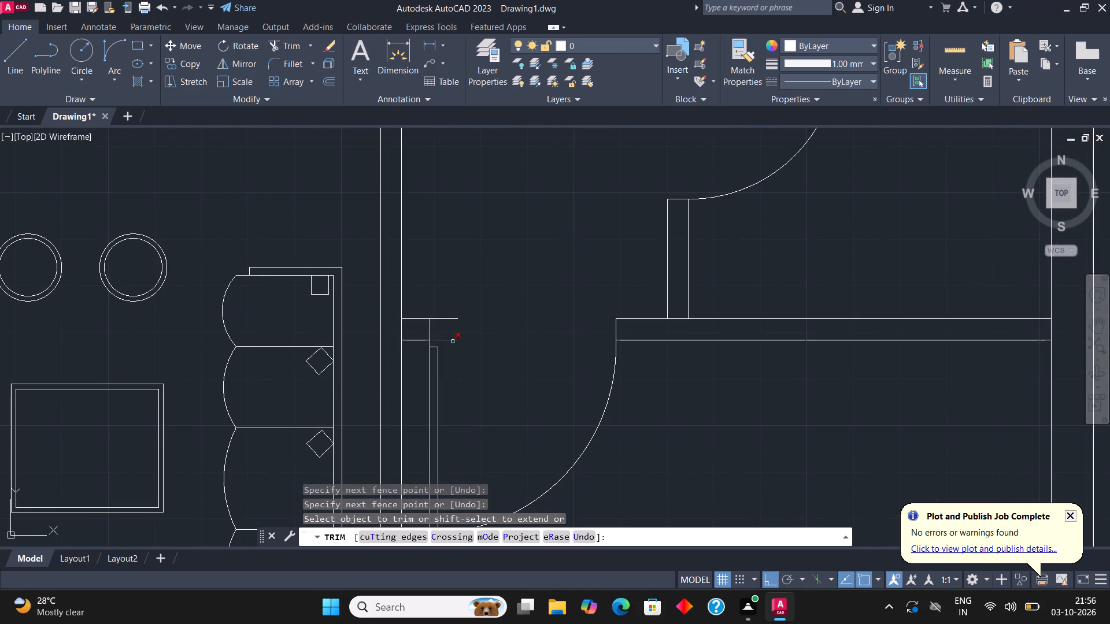
left_click(453, 363)
left_click(452, 292)
Trim the wall lines crossing the door opening between the garage and the living room, and end trimming.
scroll(469, 349, "down", 3)
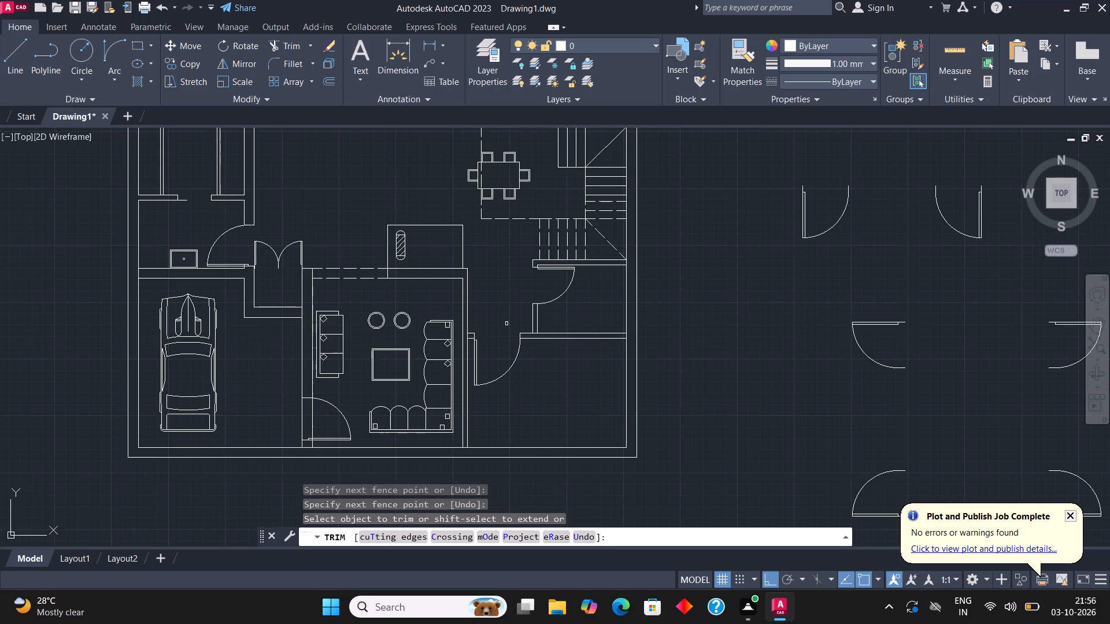
left_click(323, 428)
left_click(298, 417)
scroll(512, 345, "down", 2)
scroll(517, 238, "up", 1)
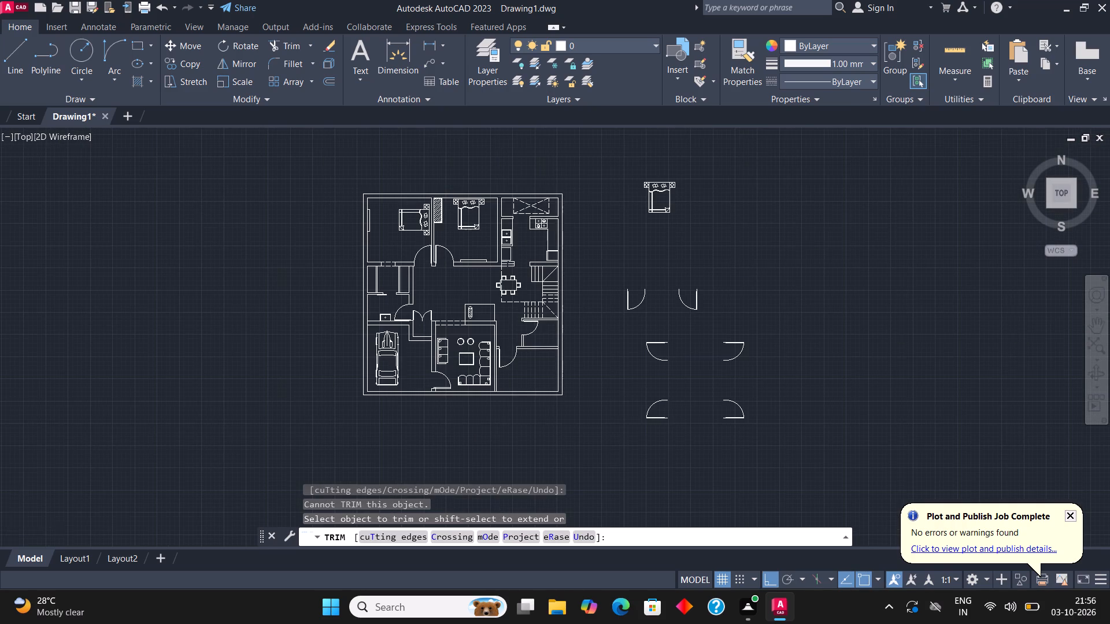
key("Escape")
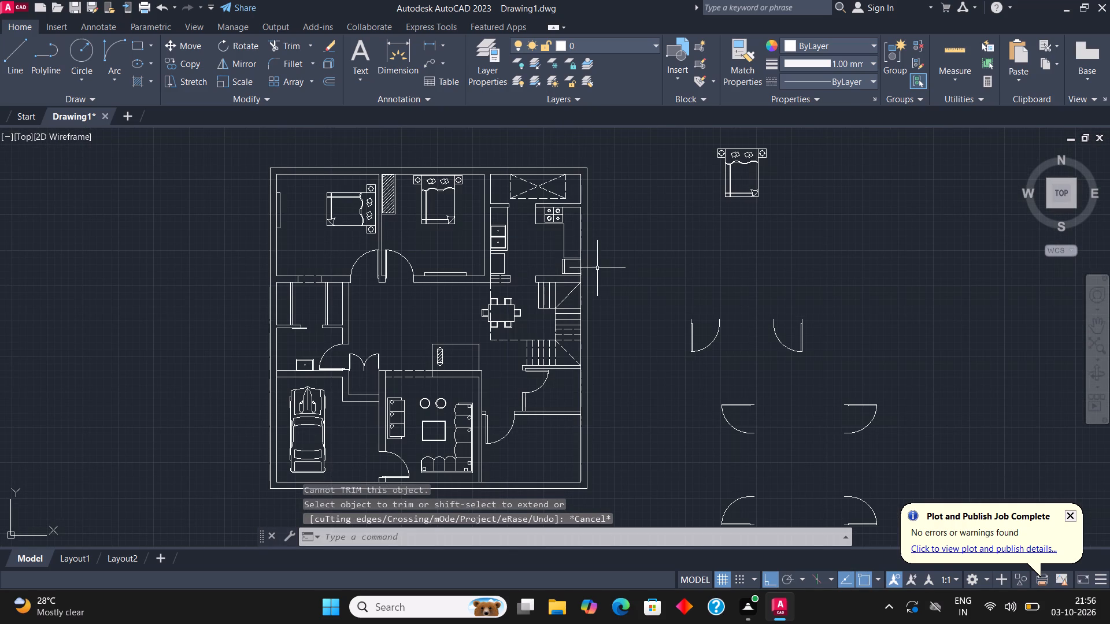
Erase the six spare door blocks lying east of the floor plan.
middle_click_drag(382, 400, 436, 444)
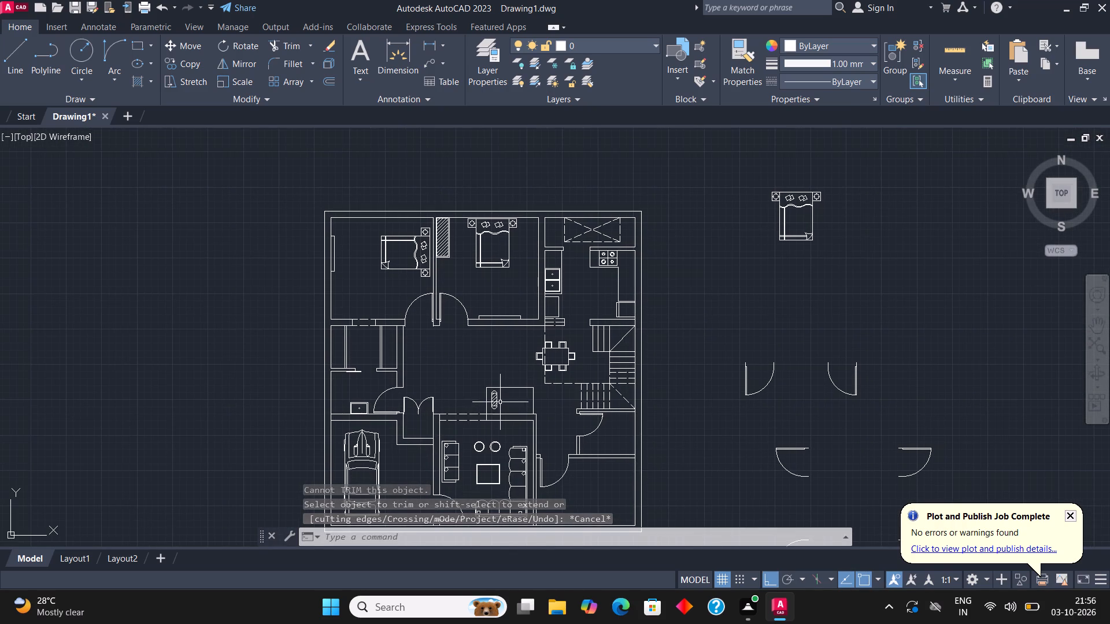
scroll(500, 401, "up", 1)
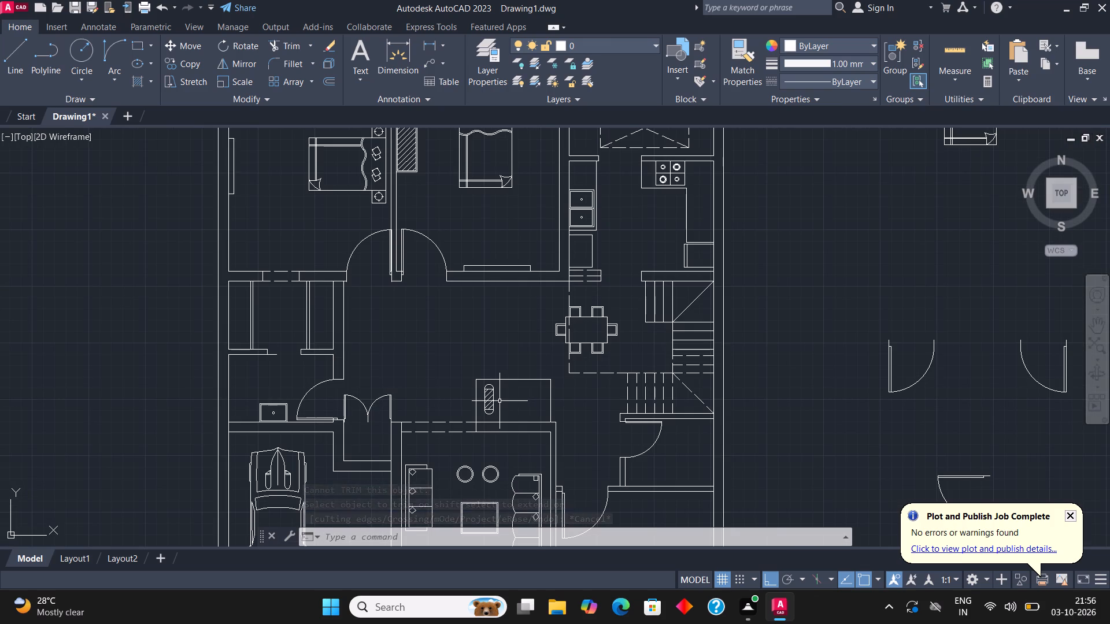
scroll(497, 419, "down", 1)
scroll(647, 434, "up", 2)
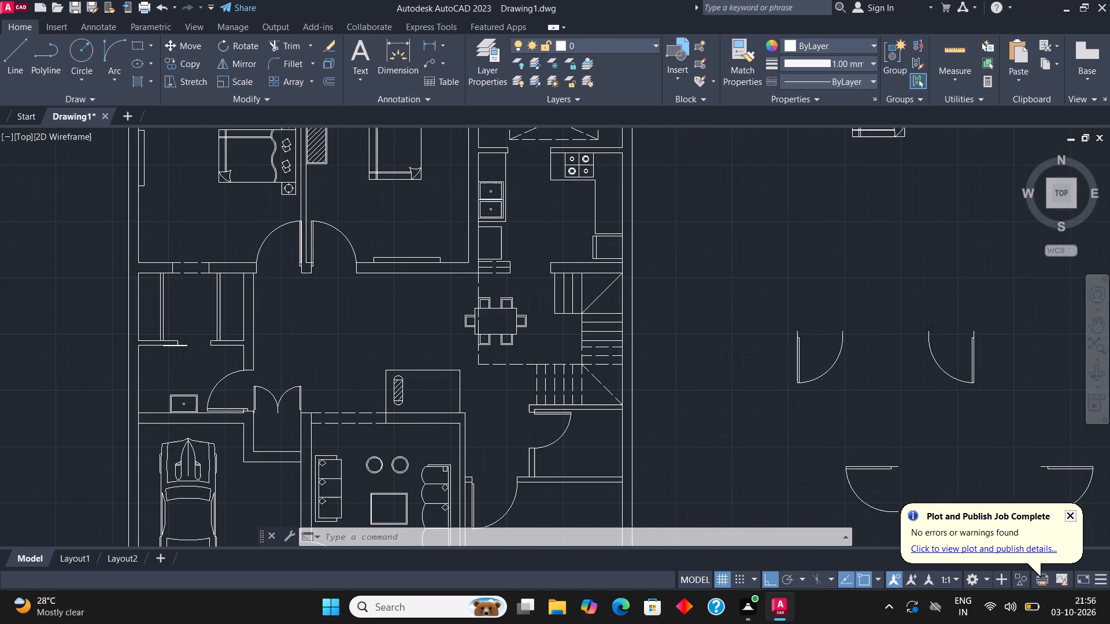
scroll(580, 477, "down", 2)
middle_click_drag(734, 335, 569, 250)
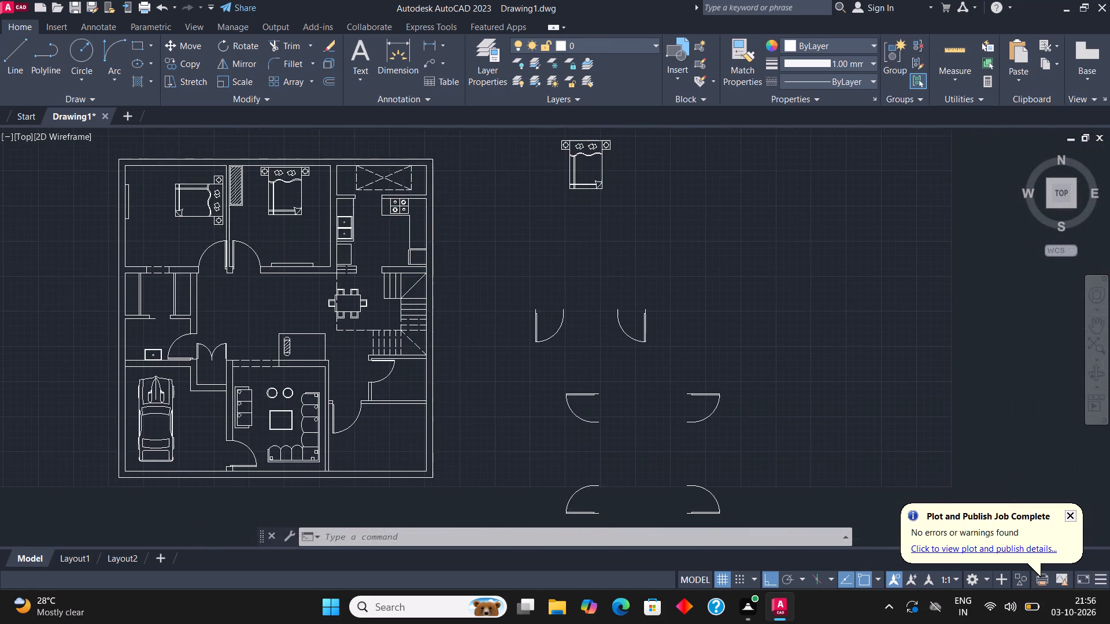
middle_click_drag(569, 250, 568, 251)
scroll(569, 263, "down", 1)
middle_click_drag(591, 290, 583, 306)
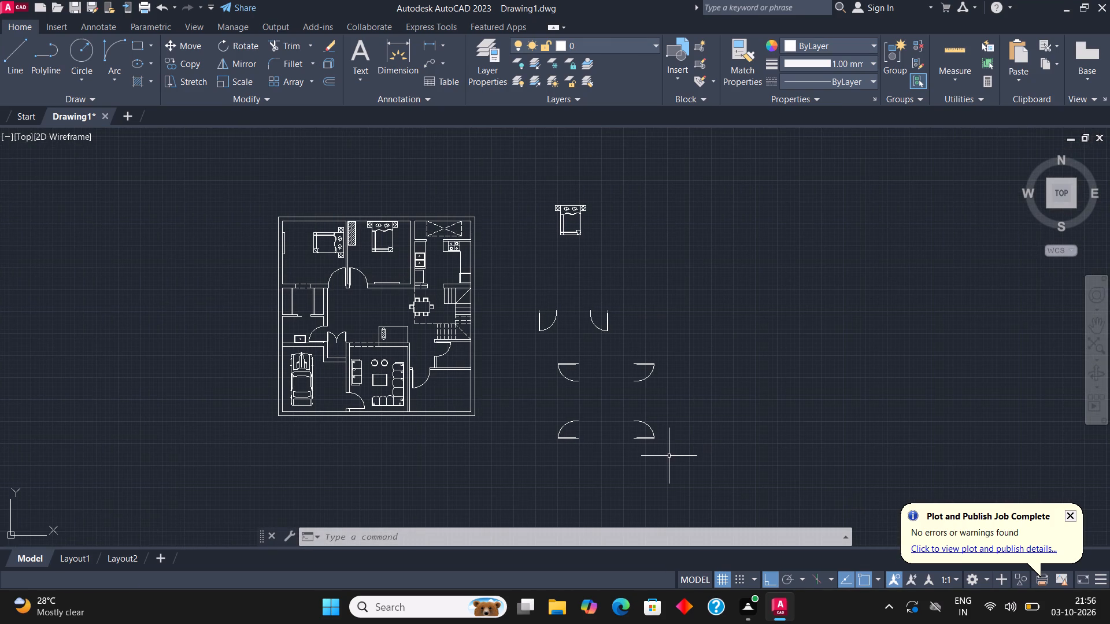
left_click(669, 456)
left_click(529, 291)
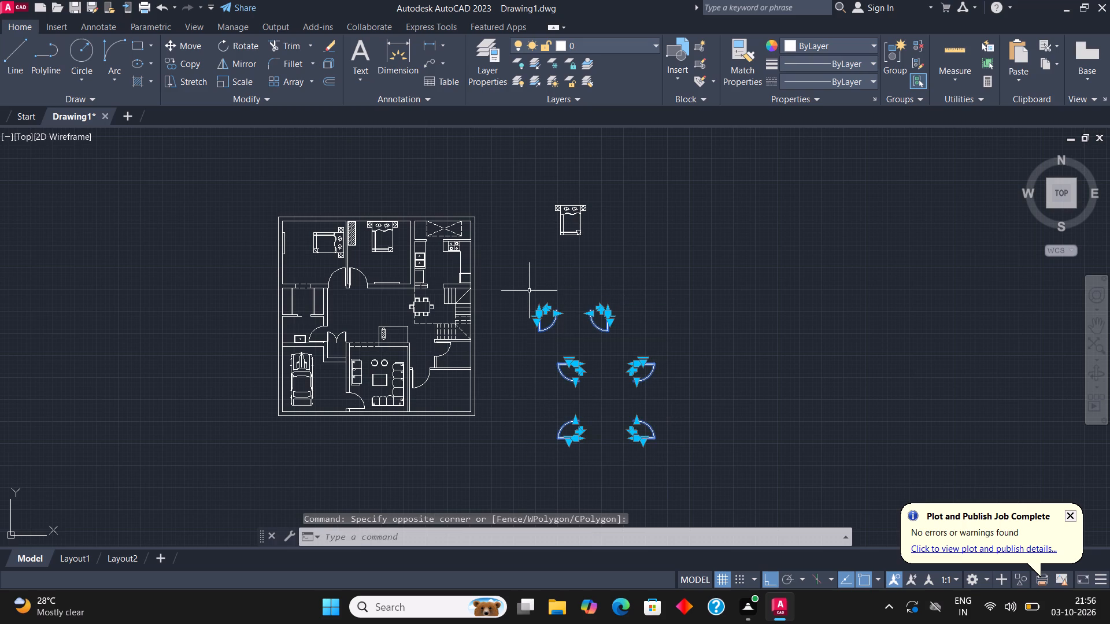
key("Delete")
Erase the spare bed with its nightstands lying east of the floor plan.
left_click(612, 250)
left_click(536, 185)
key("Delete")
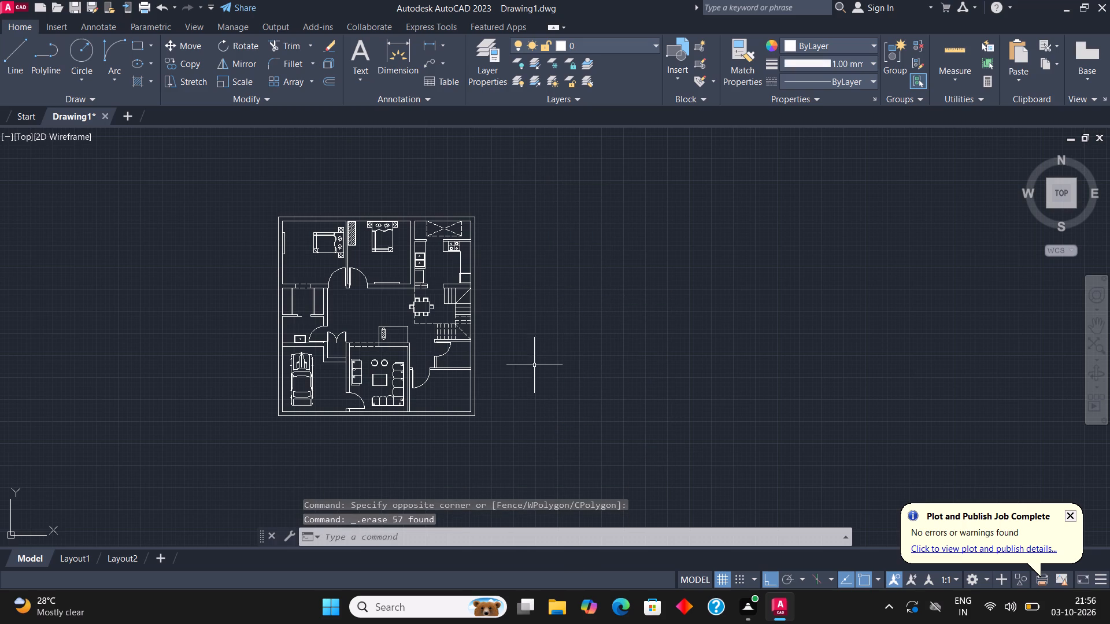
Insert the Toilet - Imperial block from the architectural tool palette into the empty space west of the floor plan.
type("TOO")
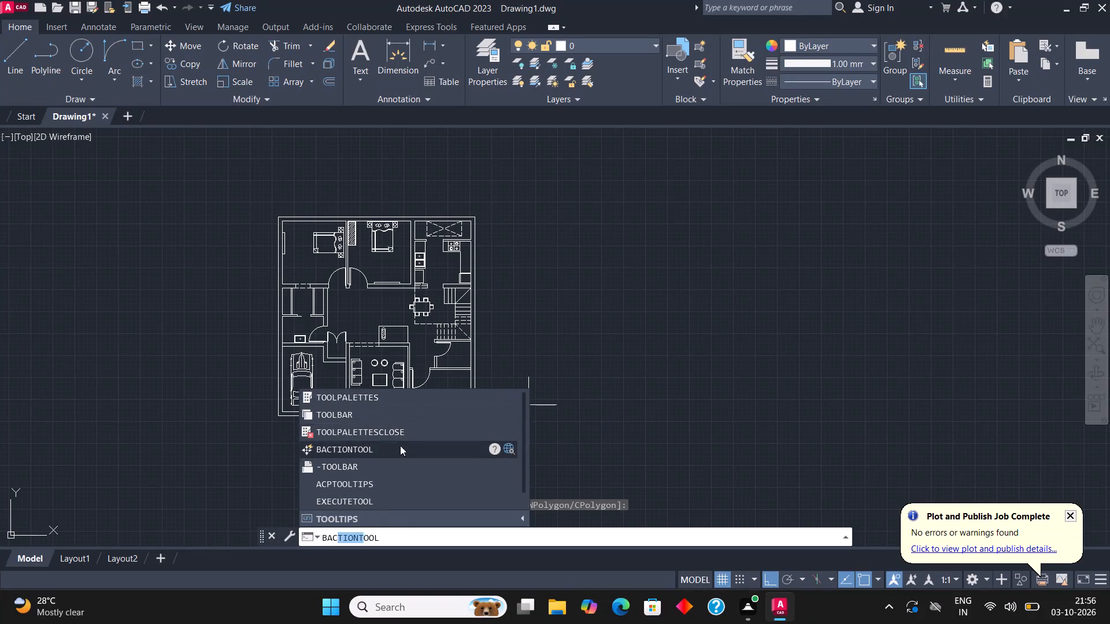
left_click(384, 396)
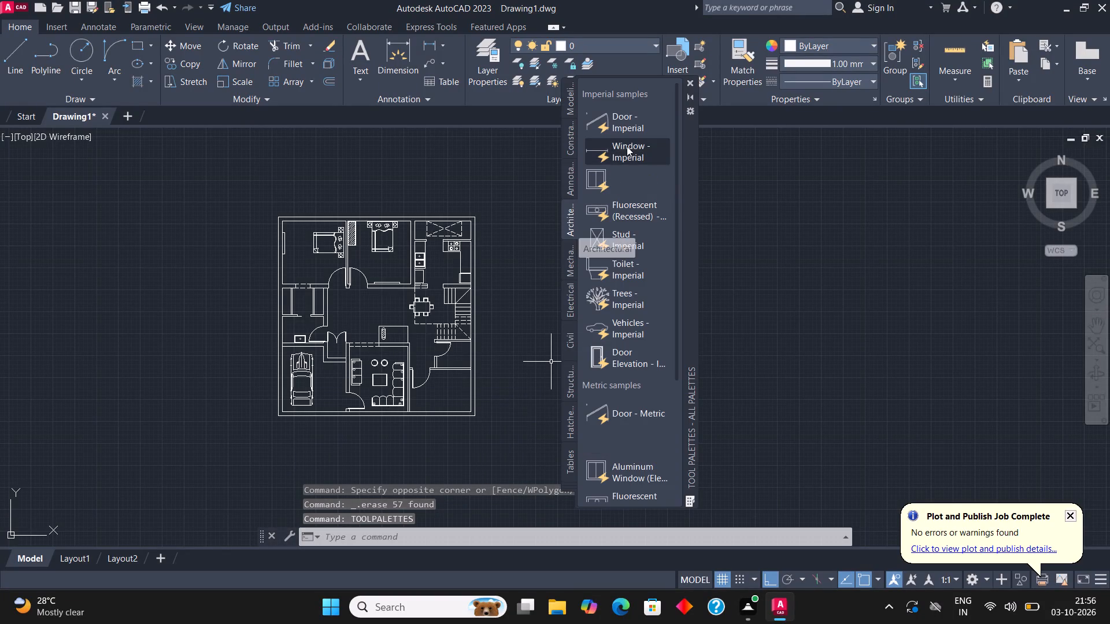
left_click(634, 267)
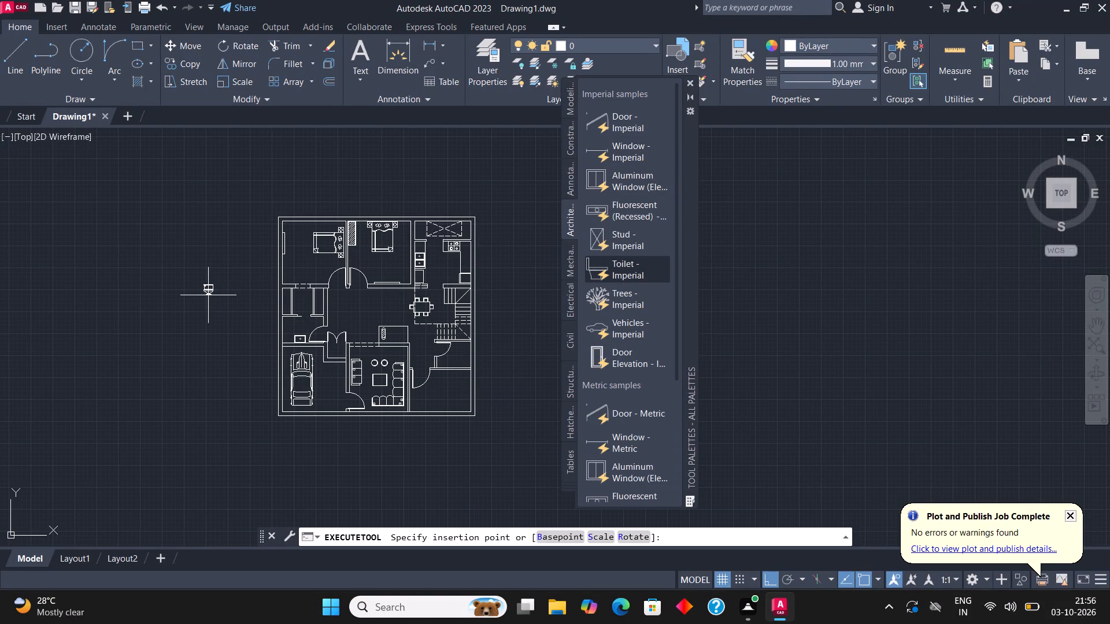
left_click(218, 328)
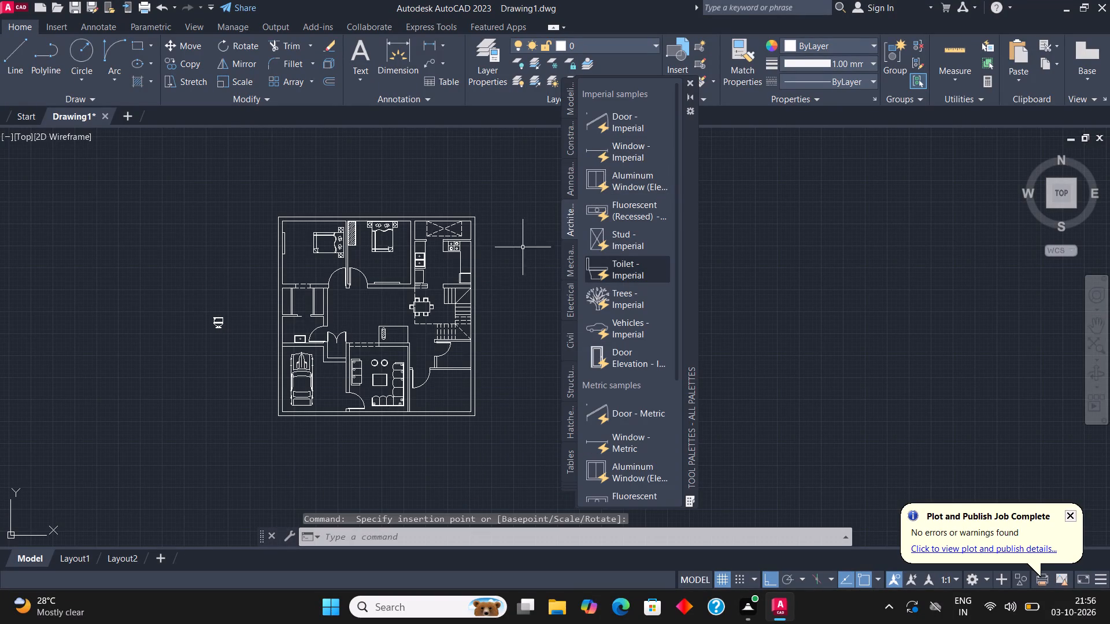
Switch the toilet block west of the floor plan to its Elongated (Plan) view.
left_click(692, 81)
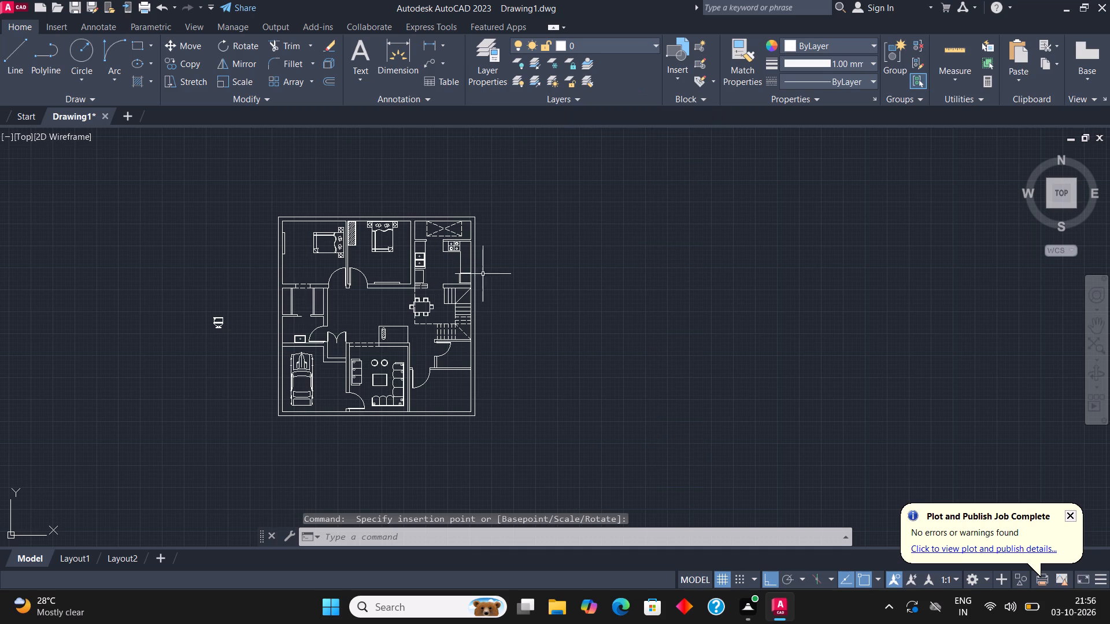
middle_click_drag(251, 343, 330, 355)
scroll(287, 343, "up", 2)
left_click(317, 333)
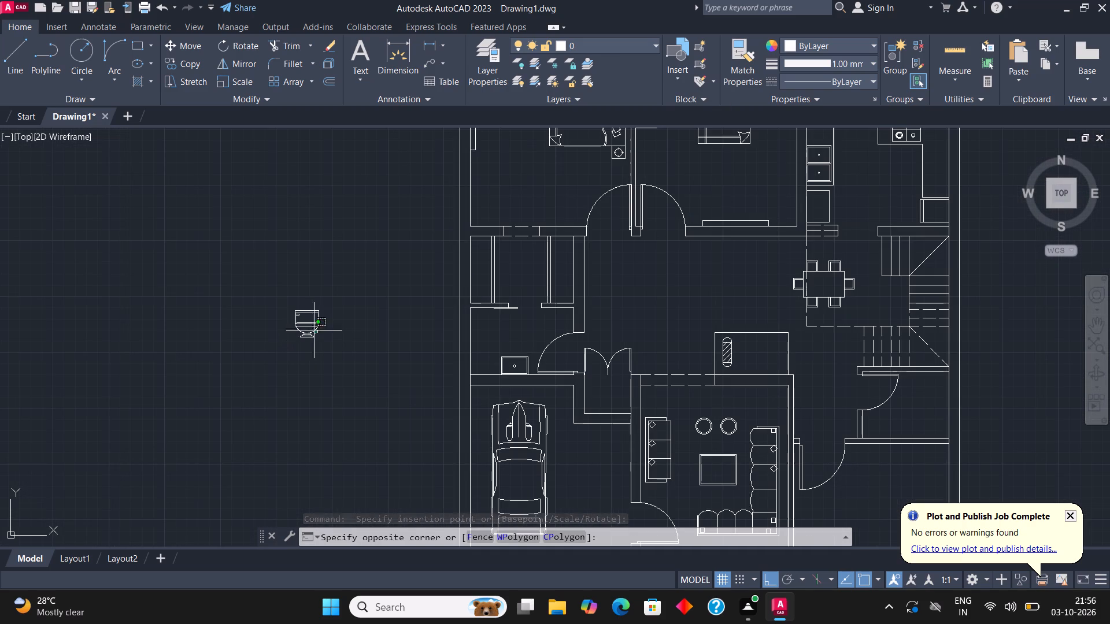
left_click(300, 318)
left_click(290, 344)
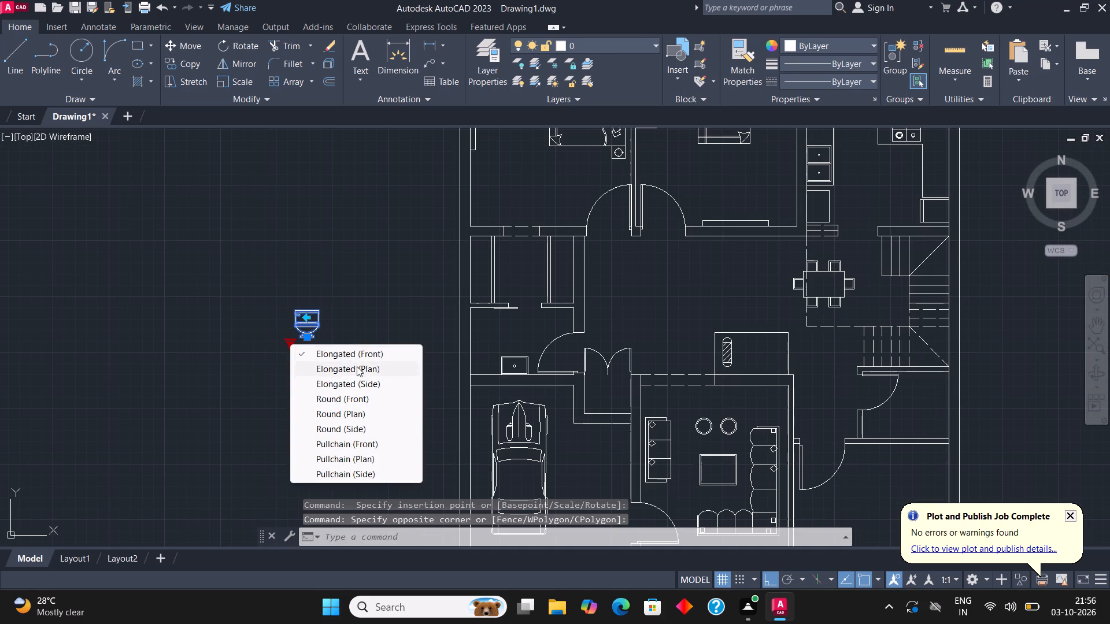
left_click(357, 366)
key("Escape")
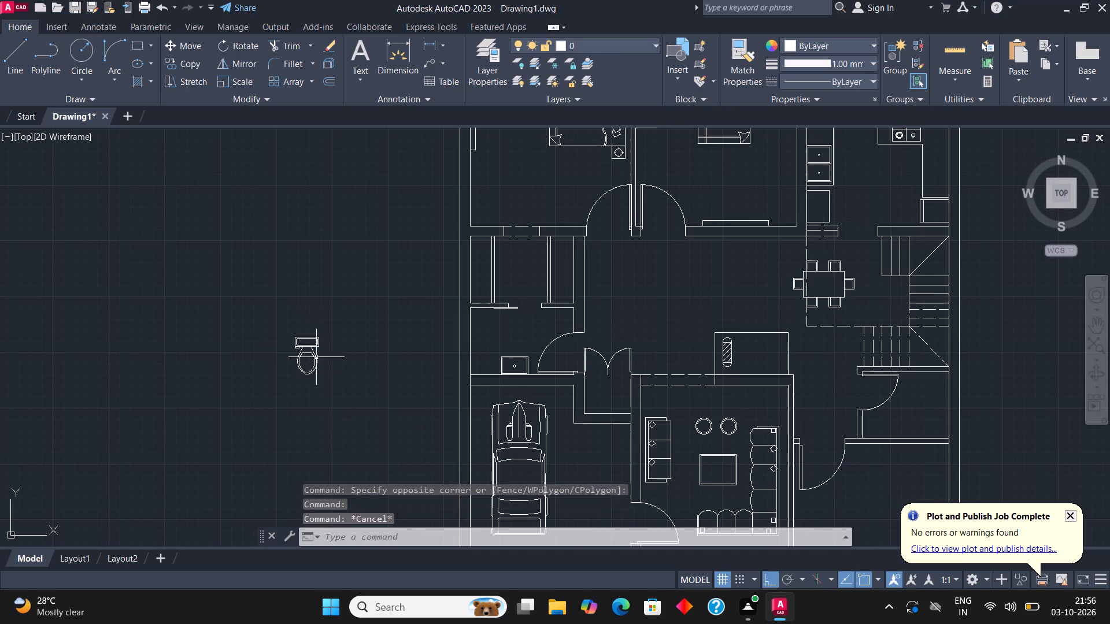
Copy the toilet into the small bathroom south of the stairs, with its tank against the north wall near the east wall.
middle_click_drag(291, 329, 296, 365)
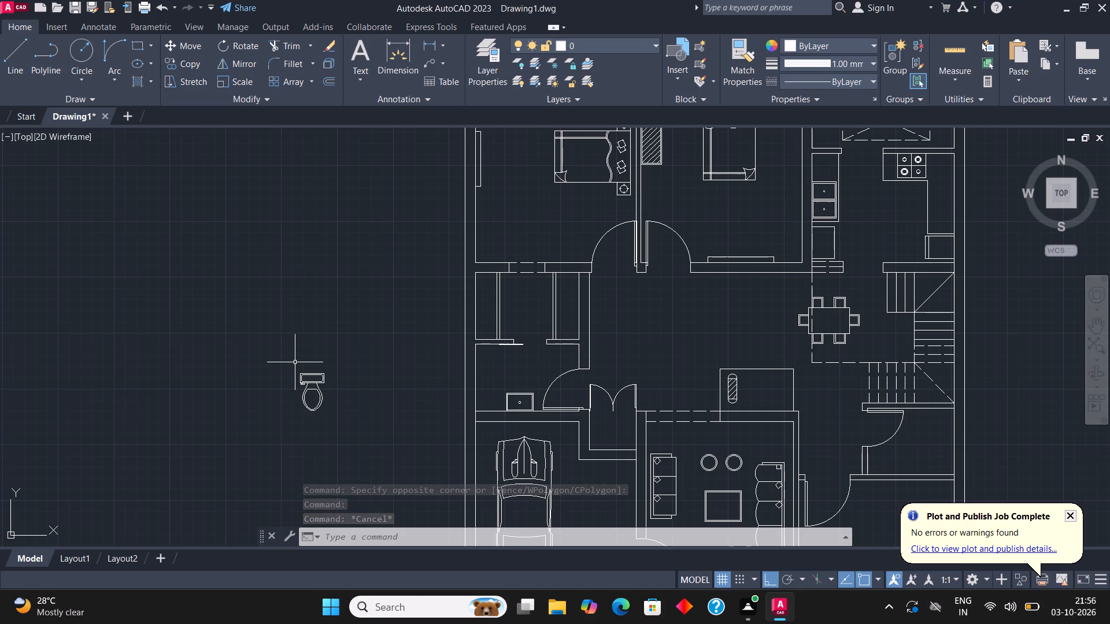
left_click(314, 382)
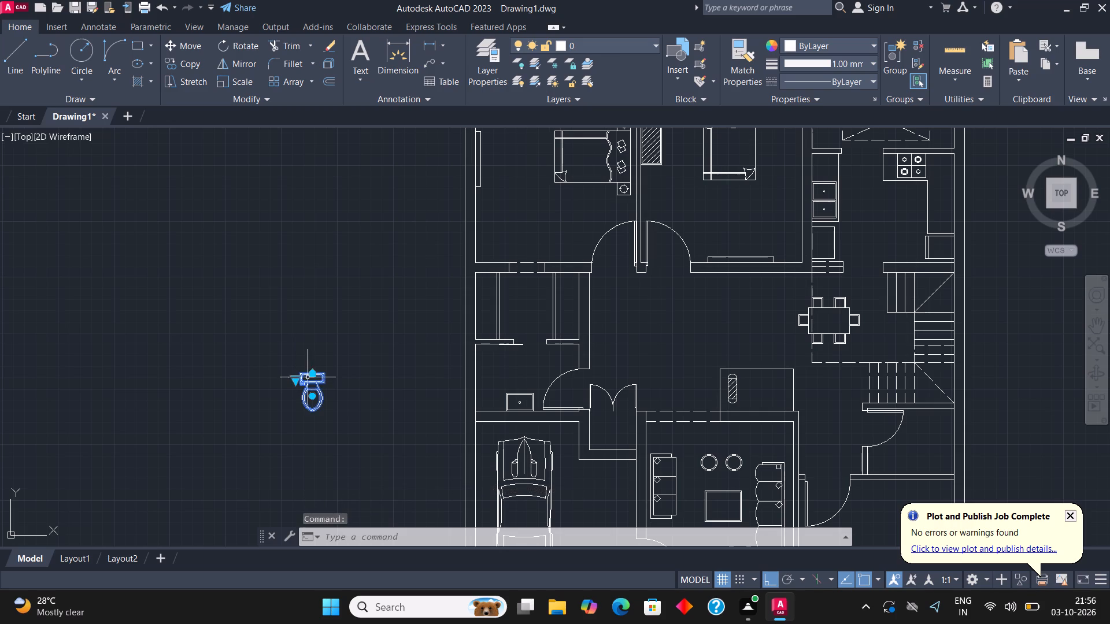
left_click(190, 68)
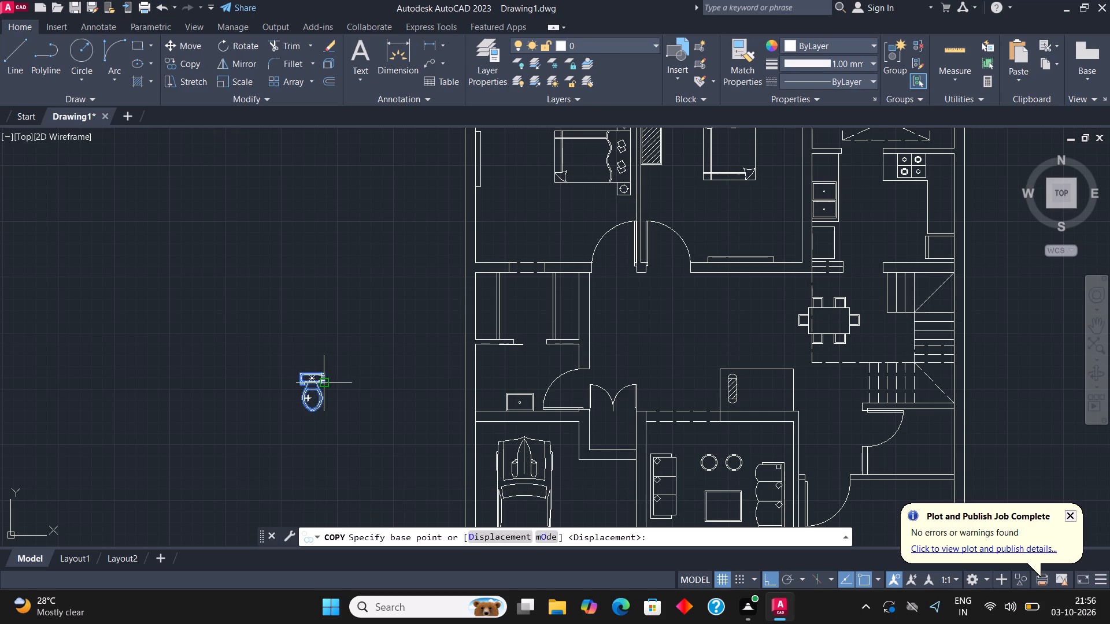
scroll(339, 358, "up", 2)
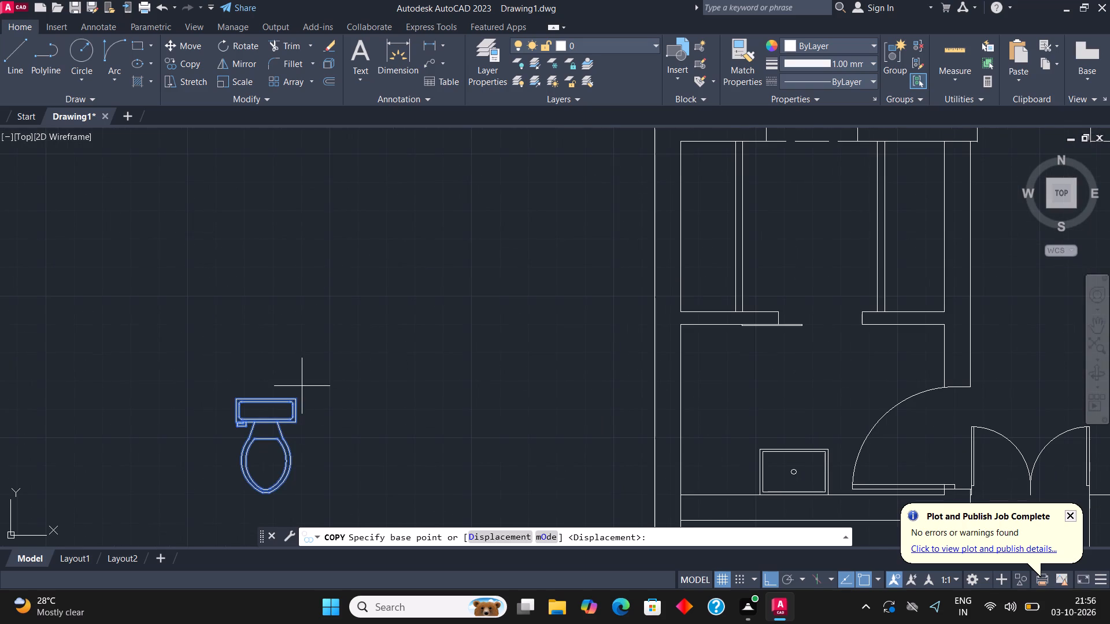
left_click(296, 398)
scroll(272, 377, "down", 3)
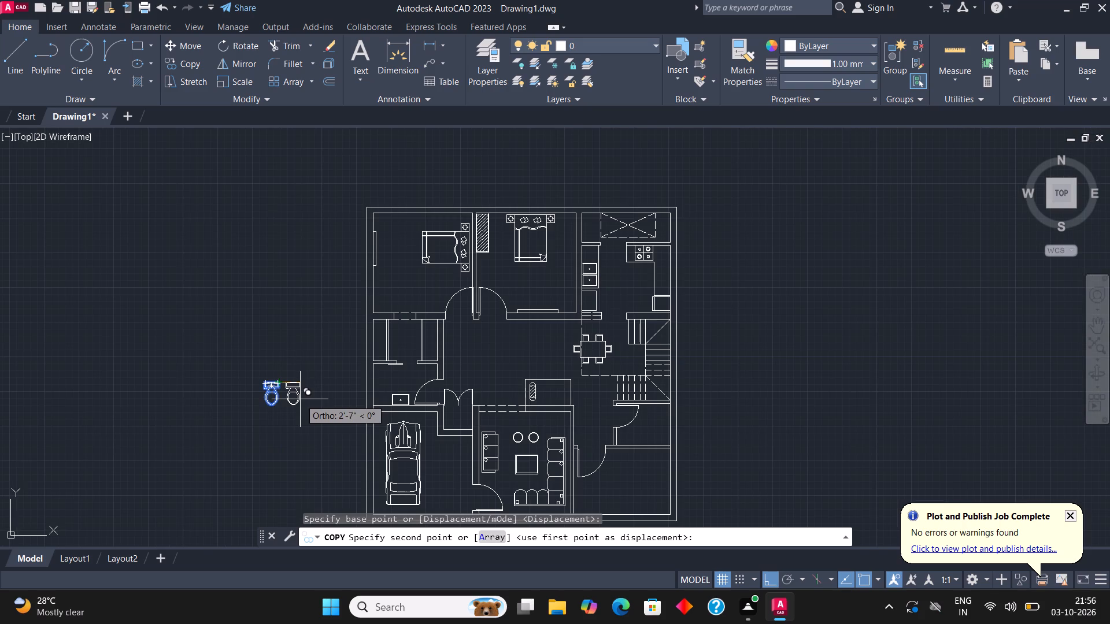
key("F8")
scroll(283, 414, "down", 1)
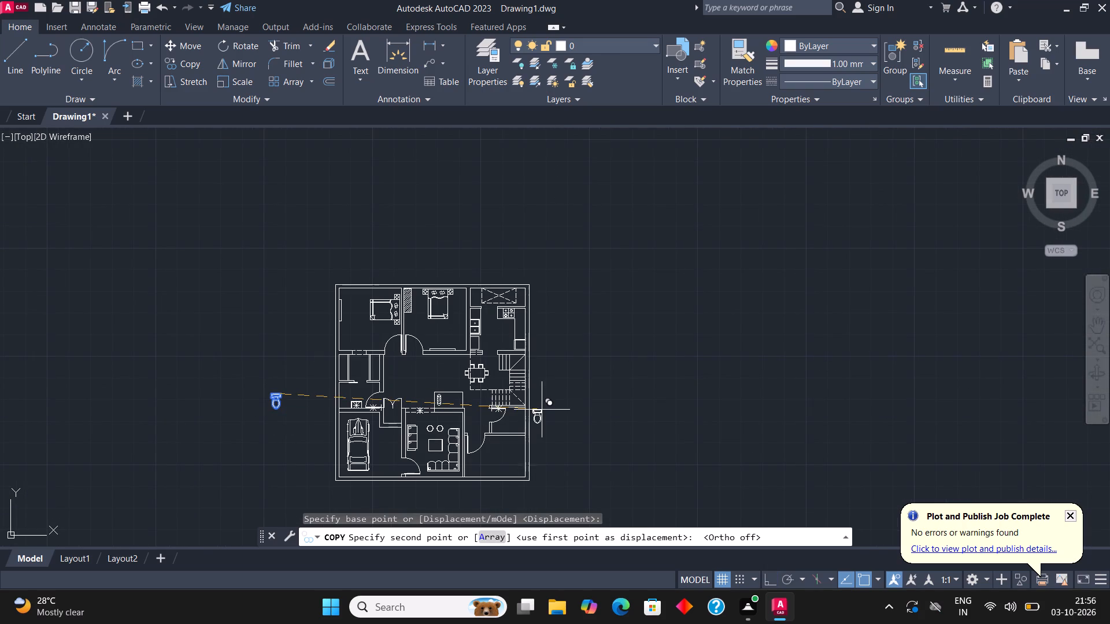
scroll(493, 421, "up", 2)
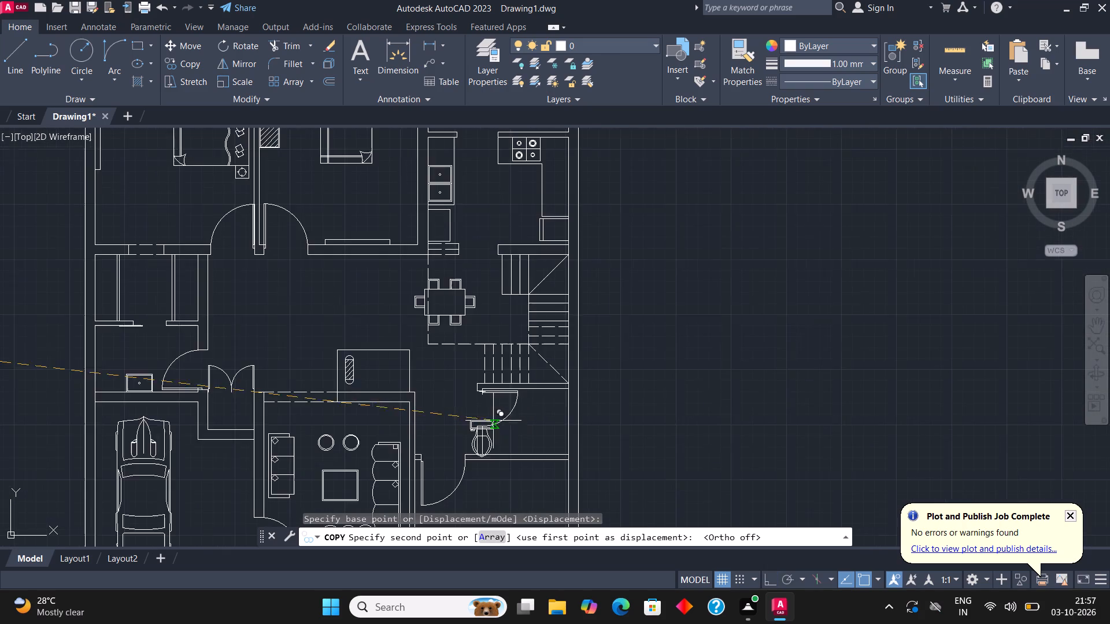
scroll(605, 384, "up", 3)
scroll(434, 409, "up", 1)
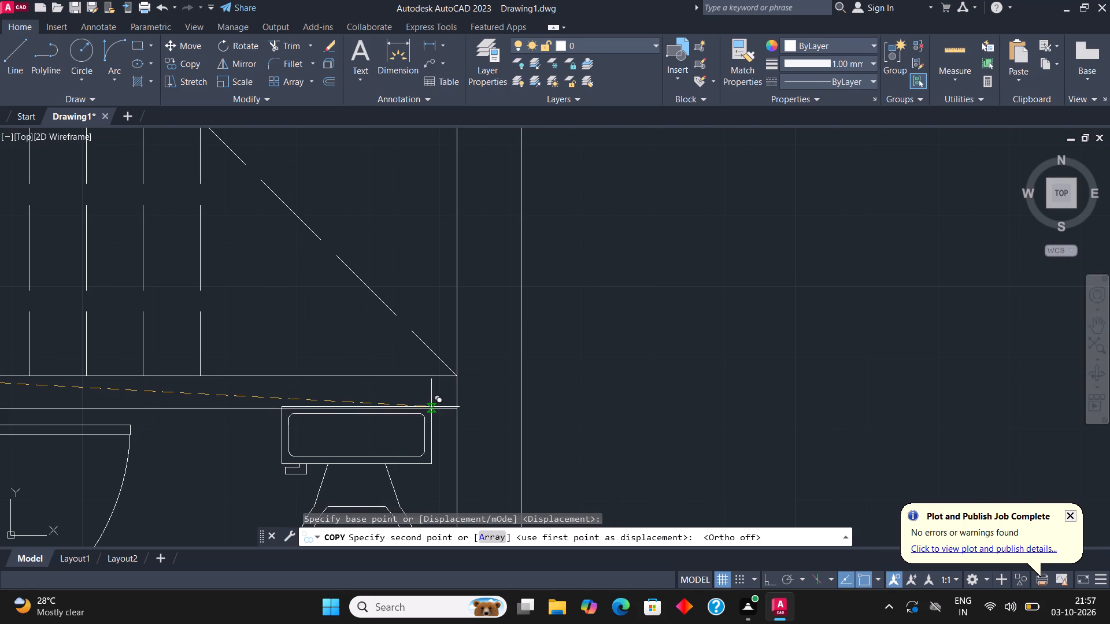
left_click(432, 407)
scroll(533, 339, "down", 2)
key("Escape")
scroll(712, 298, "down", 1)
middle_click_drag(715, 296, 737, 247)
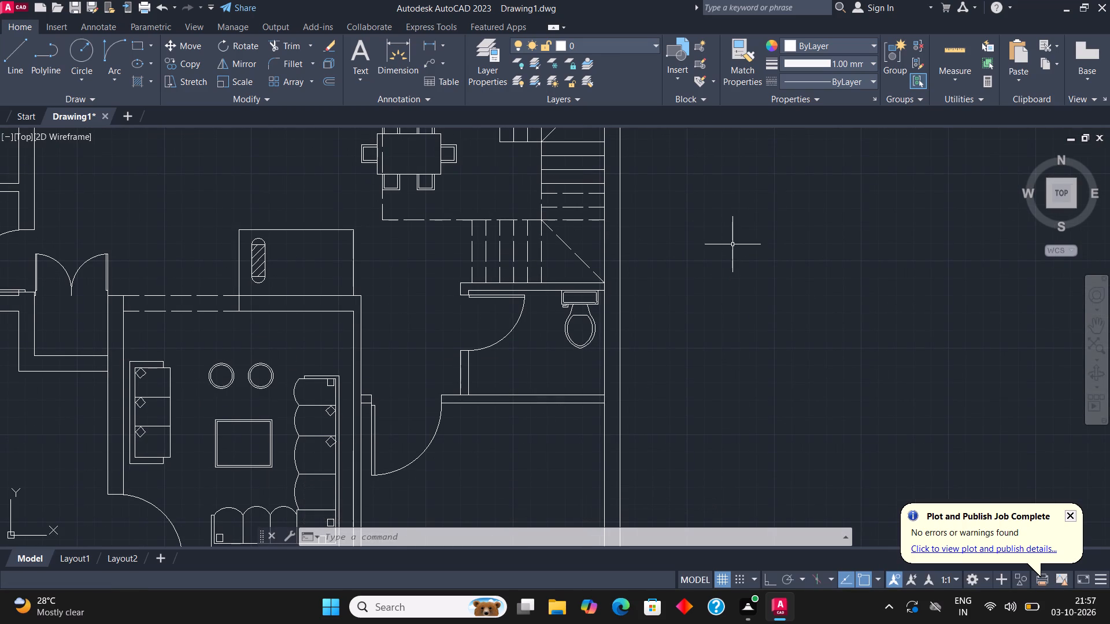
Hatch the two narrow closet strips on the west and east sides of the dressing area below the west bedroom.
scroll(632, 294, "down", 1)
middle_click_drag(175, 324, 378, 548)
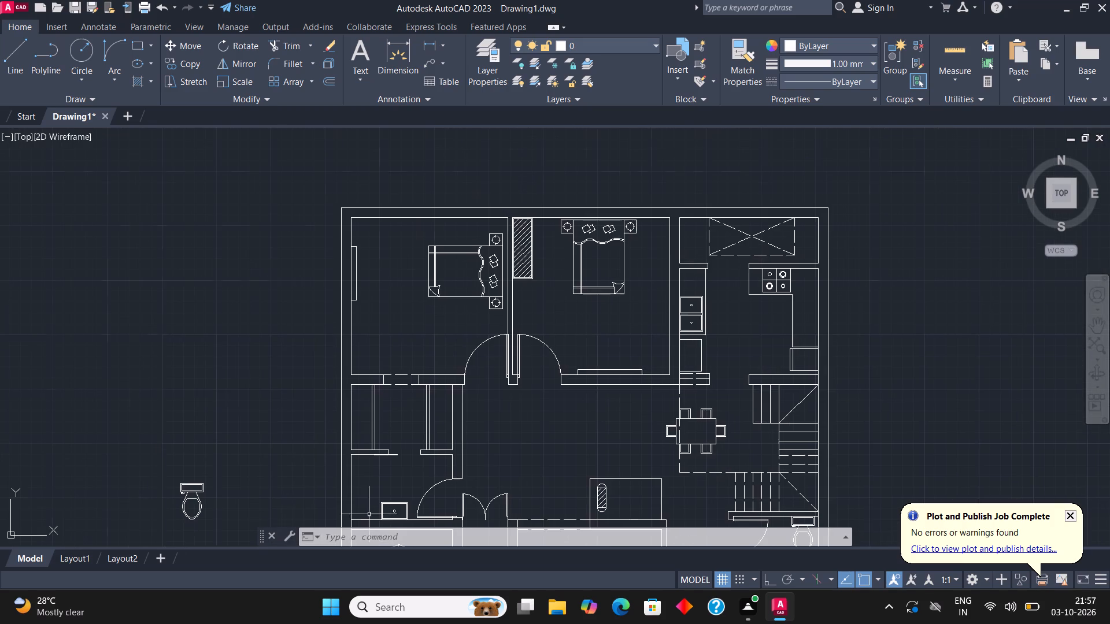
scroll(380, 430, "up", 2)
key("h")
key("Return")
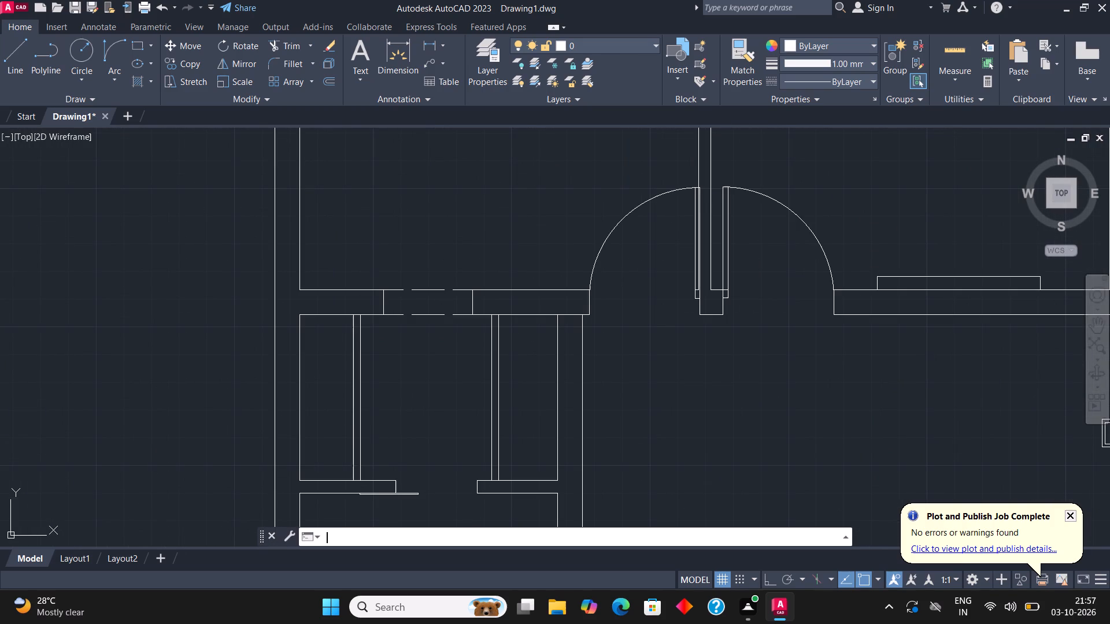
left_click(330, 370)
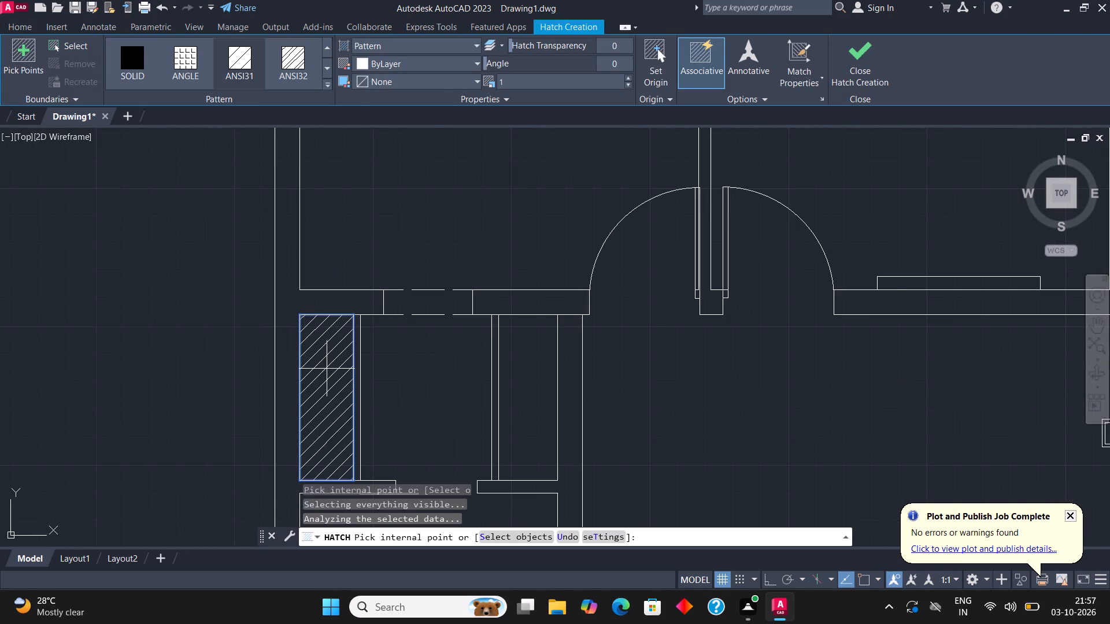
left_click(526, 400)
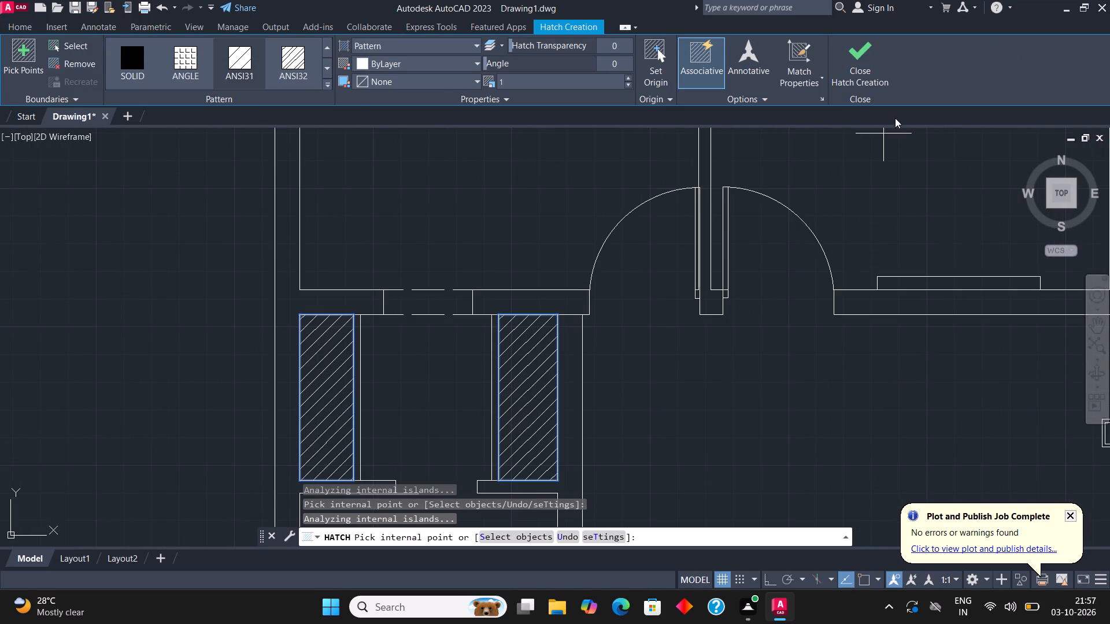
left_click(860, 59)
Look over the floor plan from the bedrooms and kitchen down to the garage and living room.
scroll(499, 391, "down", 2)
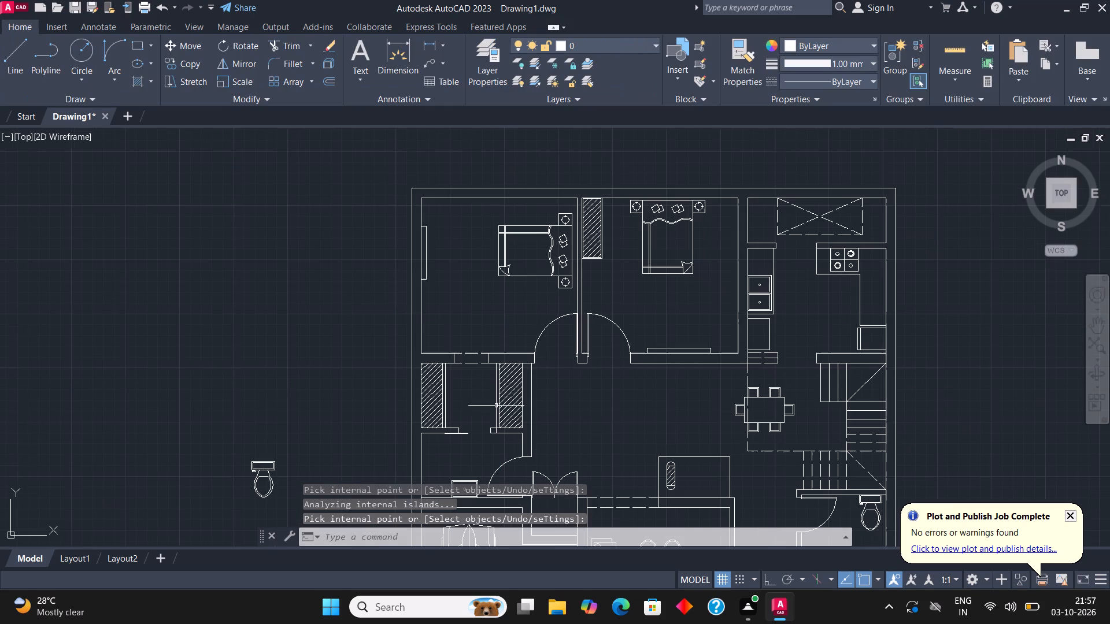
middle_click_drag(689, 295, 619, 274)
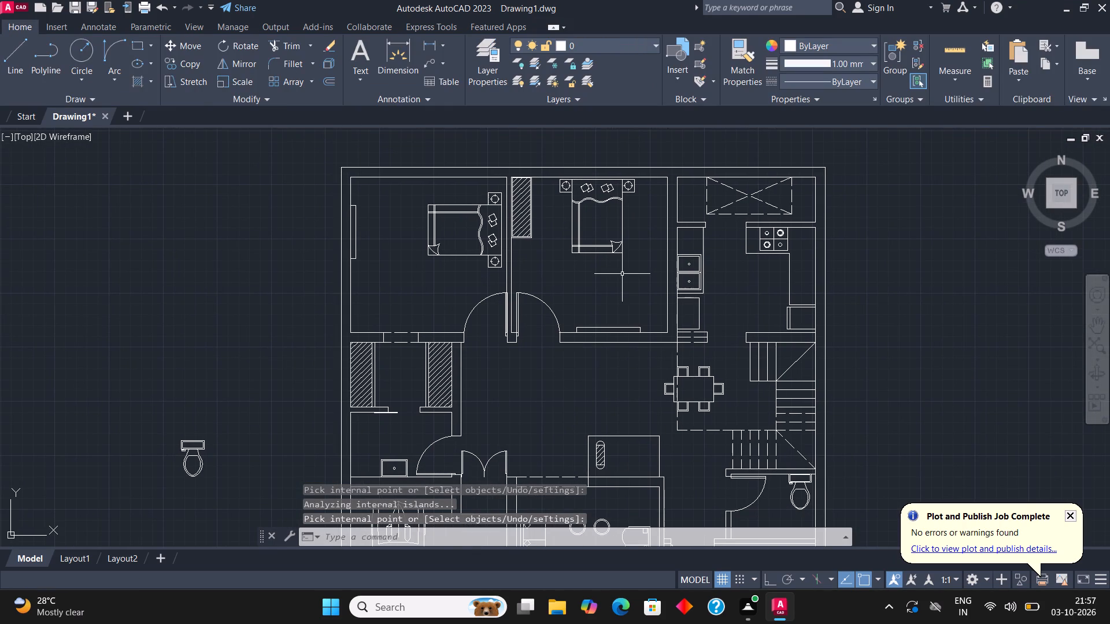
middle_click_drag(612, 276, 590, 289)
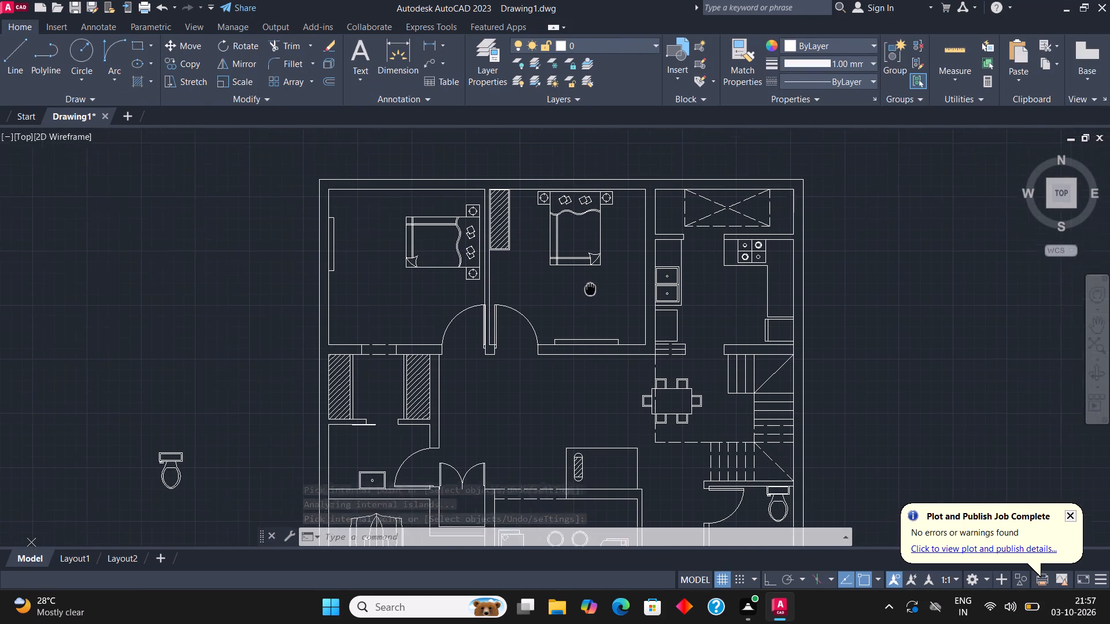
middle_click_drag(590, 289, 514, 336)
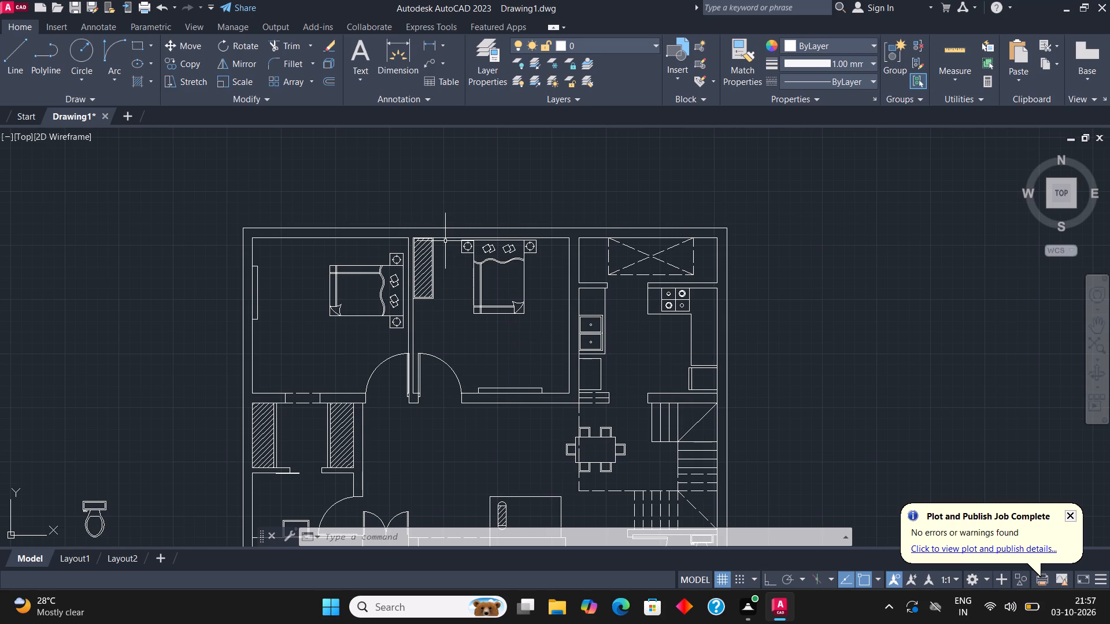
middle_click_drag(676, 442, 650, 403)
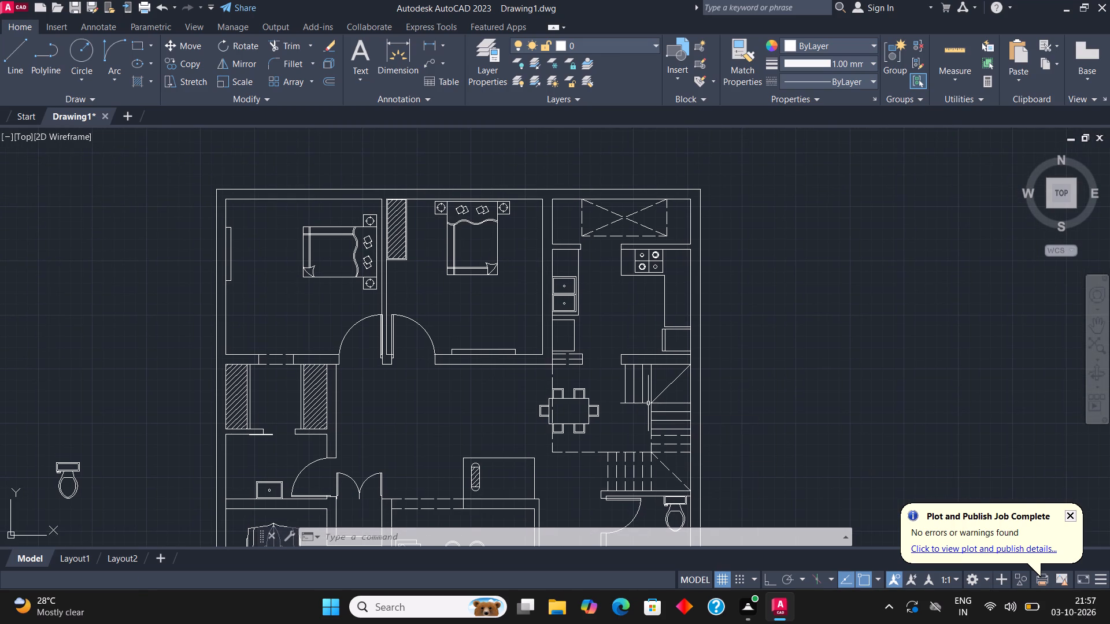
middle_click_drag(605, 348, 664, 247)
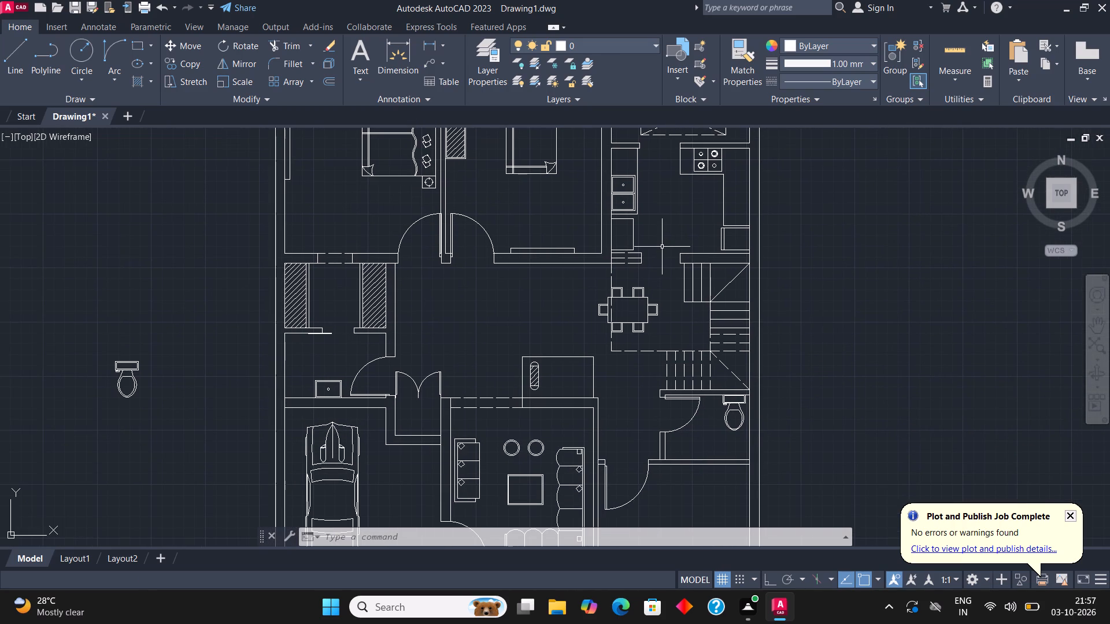
middle_click_drag(682, 366, 748, 327)
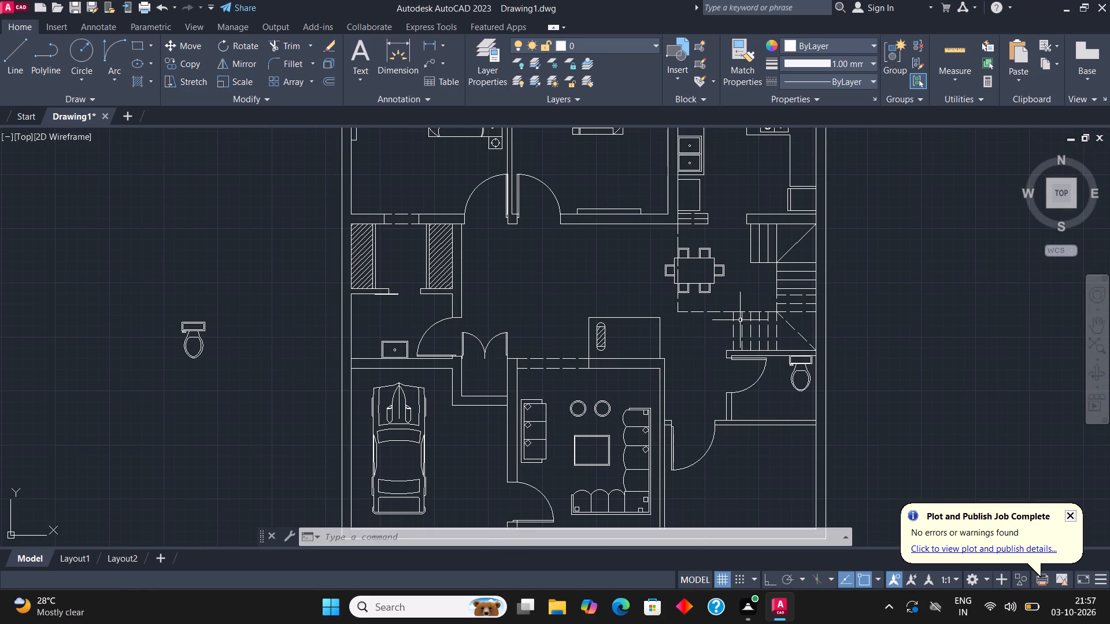
middle_click_drag(567, 477, 608, 411)
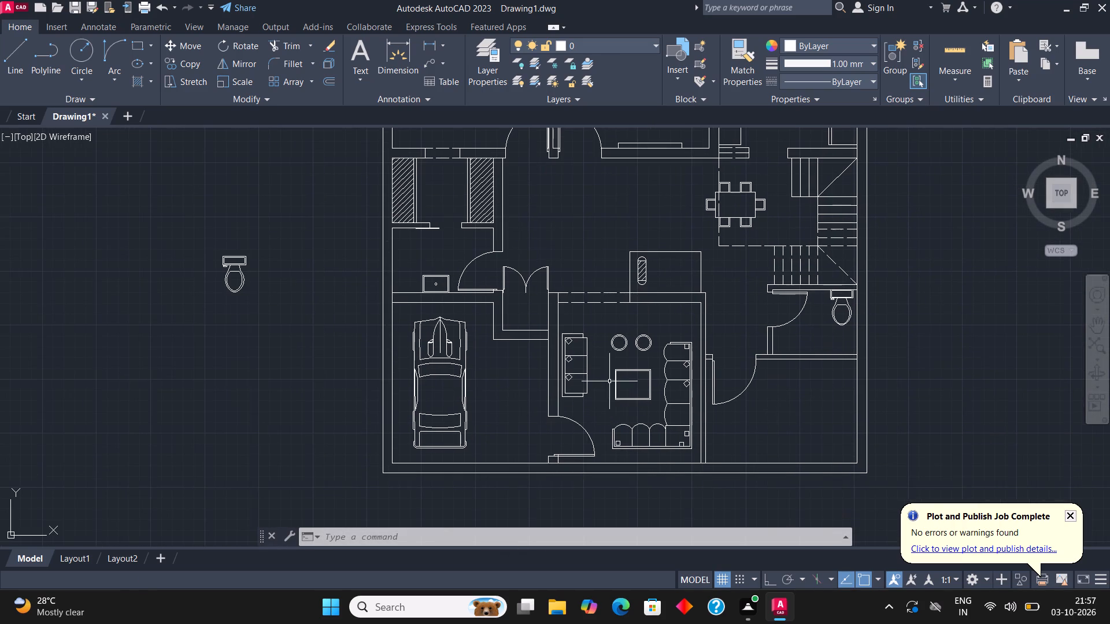
middle_click_drag(460, 470, 545, 333)
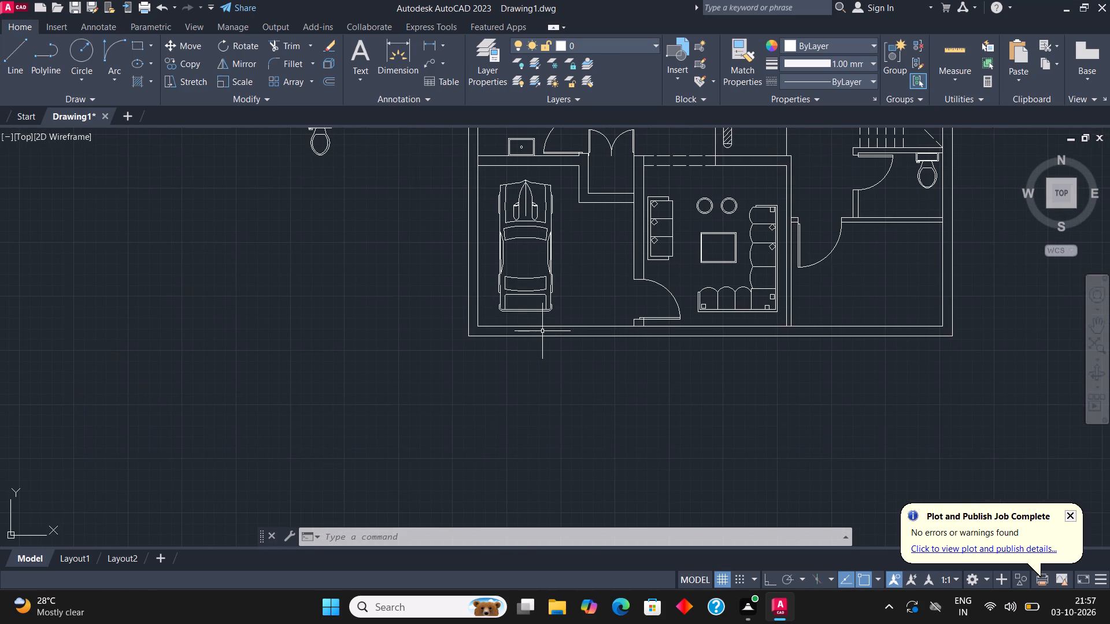
middle_click_drag(545, 357, 527, 387)
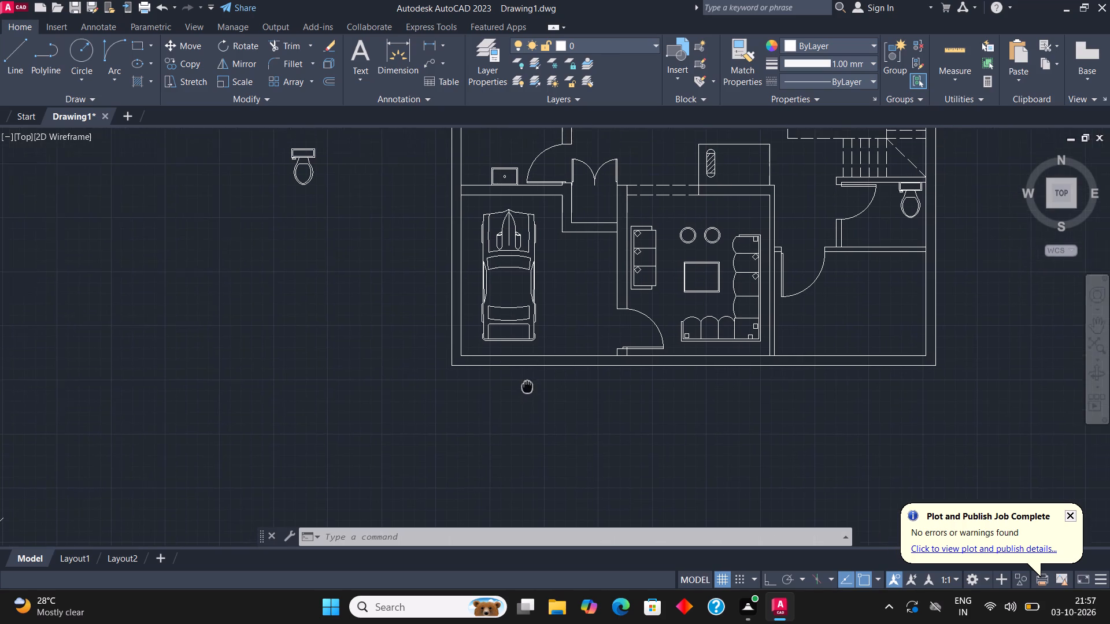
Draw a small, roughly square rectangle over the southwest corner of the garage's outer wall.
middle_click_drag(527, 387, 504, 399)
scroll(493, 406, "up", 2)
middle_click_drag(401, 235, 387, 267)
scroll(383, 364, "up", 2)
left_click(136, 43)
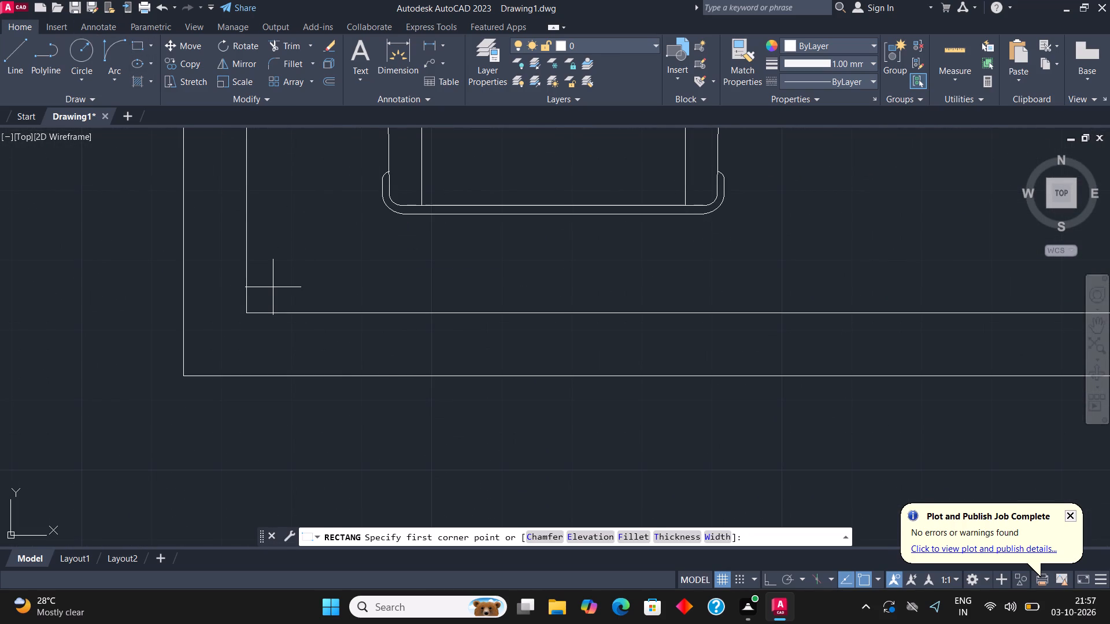
left_click(212, 311)
left_click(298, 390)
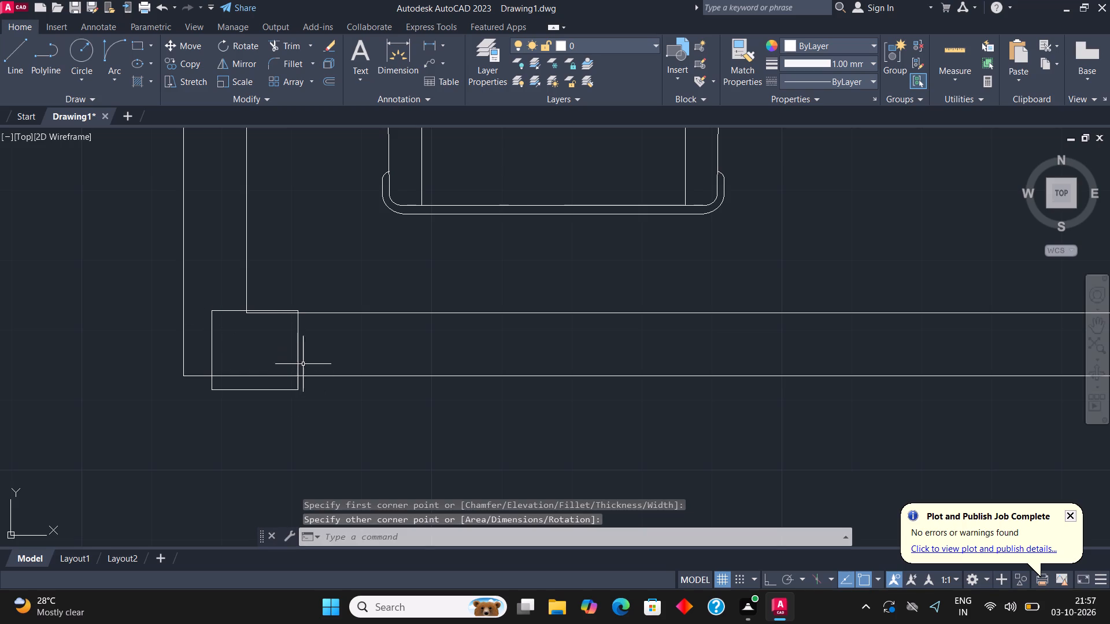
Copy the corner rectangle about 10'-7" east along the south wall, placing it just west of the garage–living room partition.
left_click(295, 357)
left_click(302, 344)
left_click(295, 334)
double_click(296, 354)
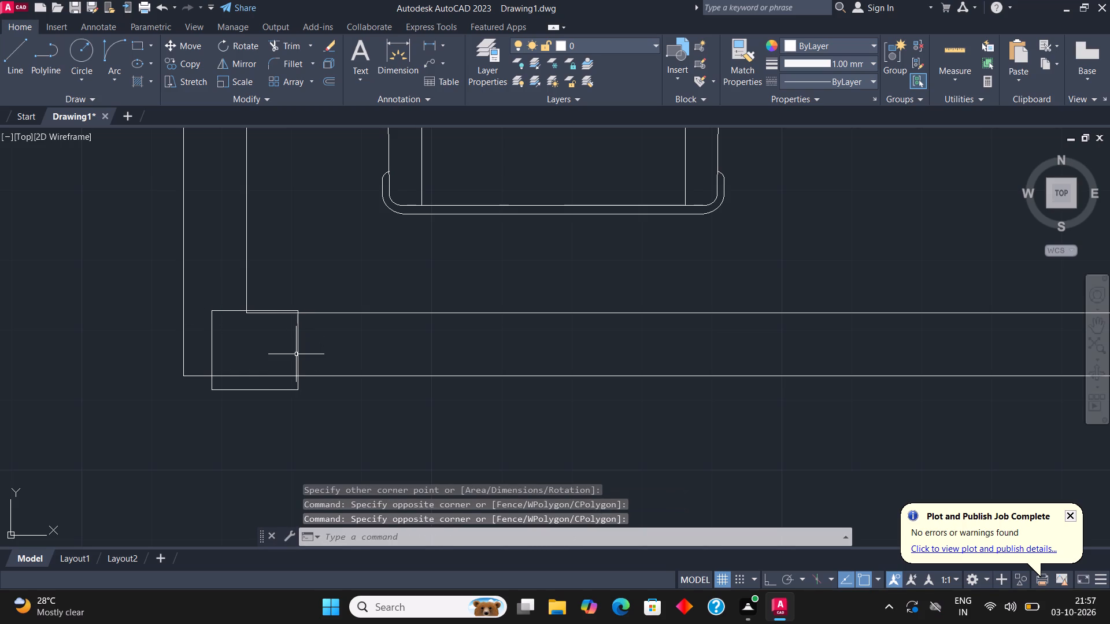
left_click(298, 355)
left_click(190, 62)
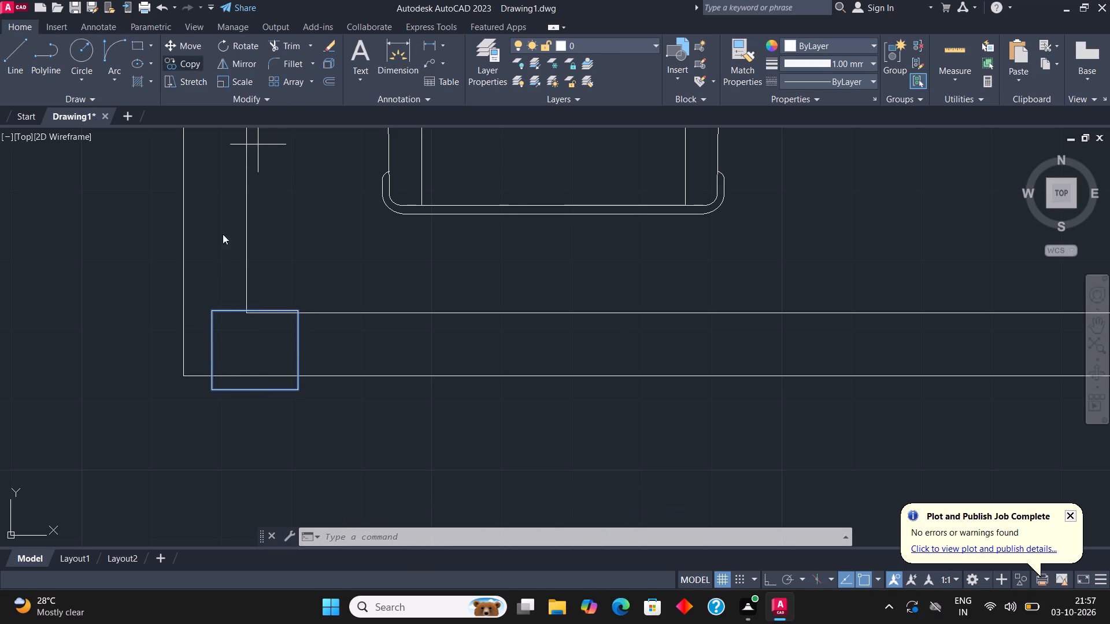
left_click(255, 348)
scroll(255, 348, "down", 1)
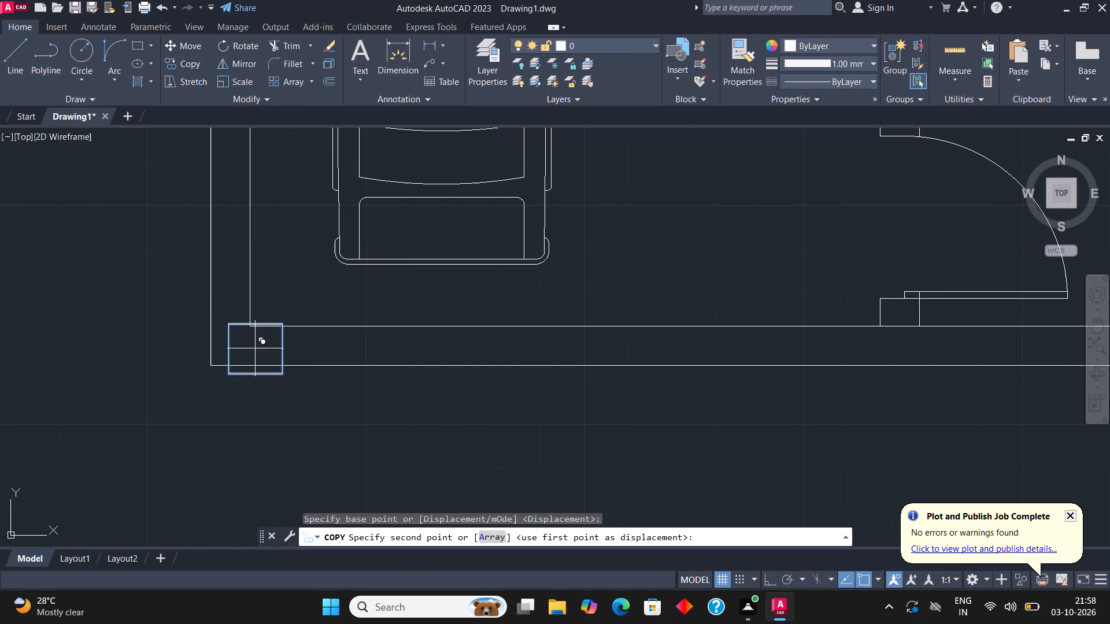
scroll(316, 361, "down", 1)
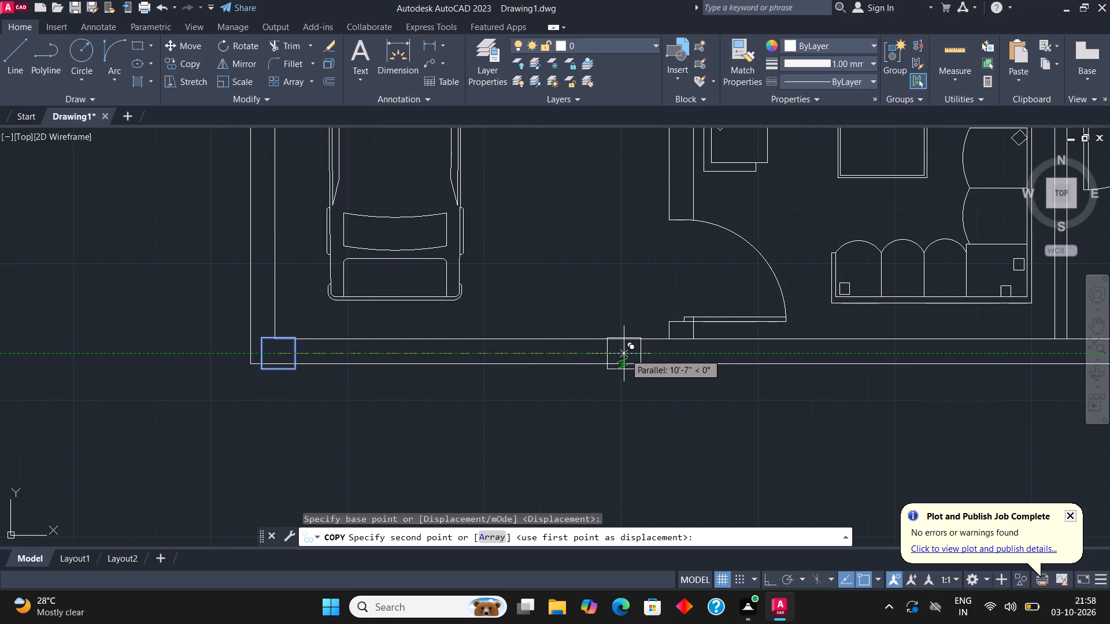
left_click(622, 353)
Trim away the garage's south wall lines between the two small wall squares and inside the southwest square.
left_click(301, 44)
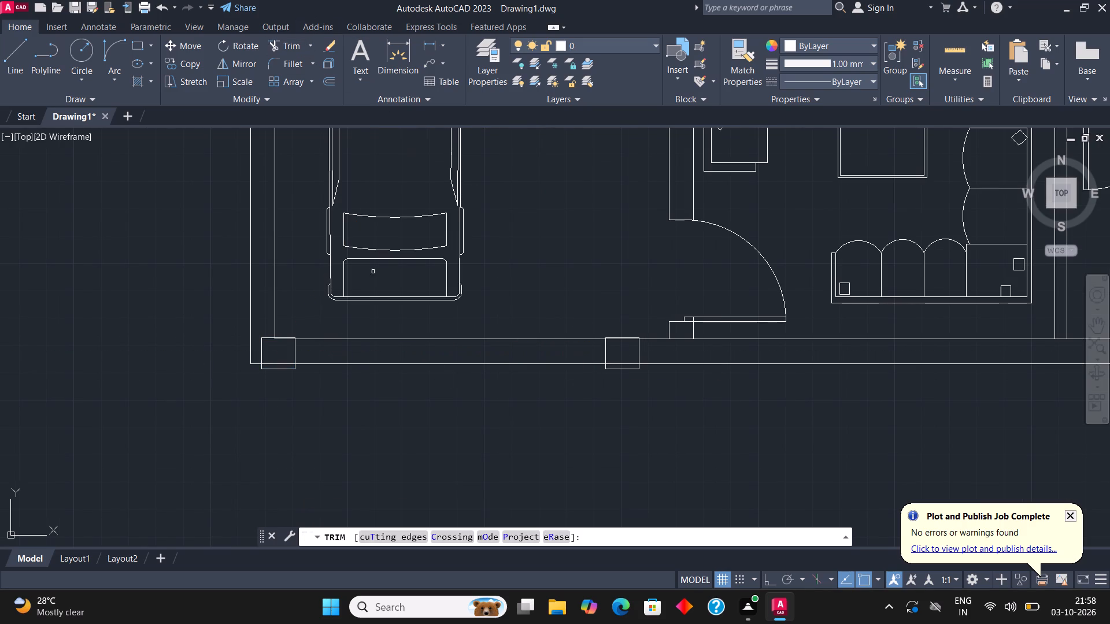
left_click(386, 323)
left_click(373, 392)
scroll(277, 344, "up", 1)
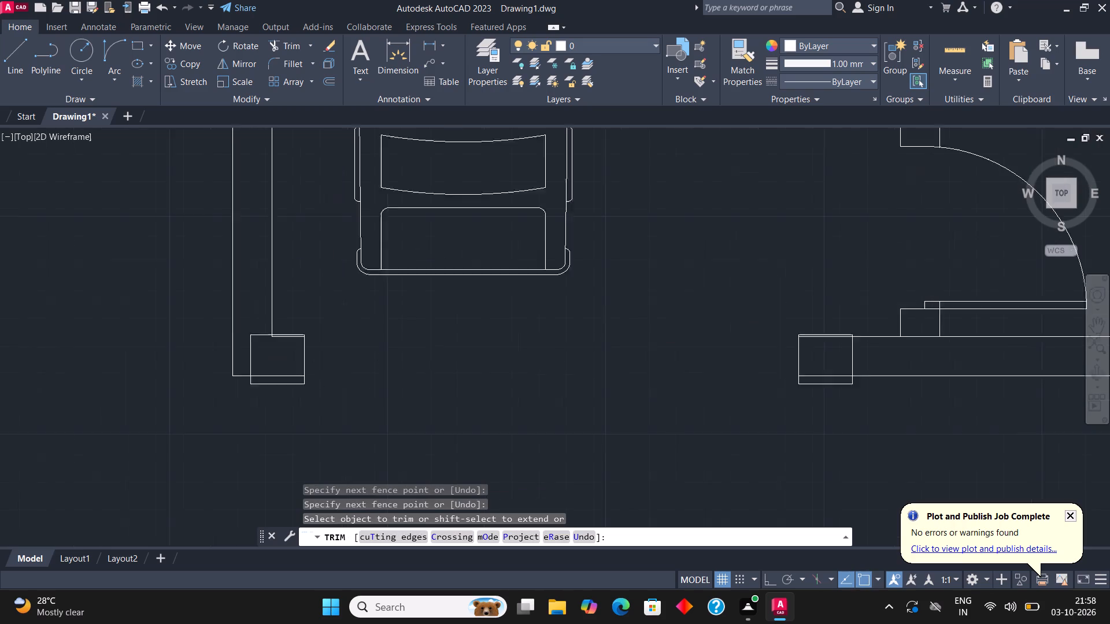
scroll(277, 344, "up", 1)
left_click(279, 404)
left_click(283, 376)
scroll(270, 326, "up", 3)
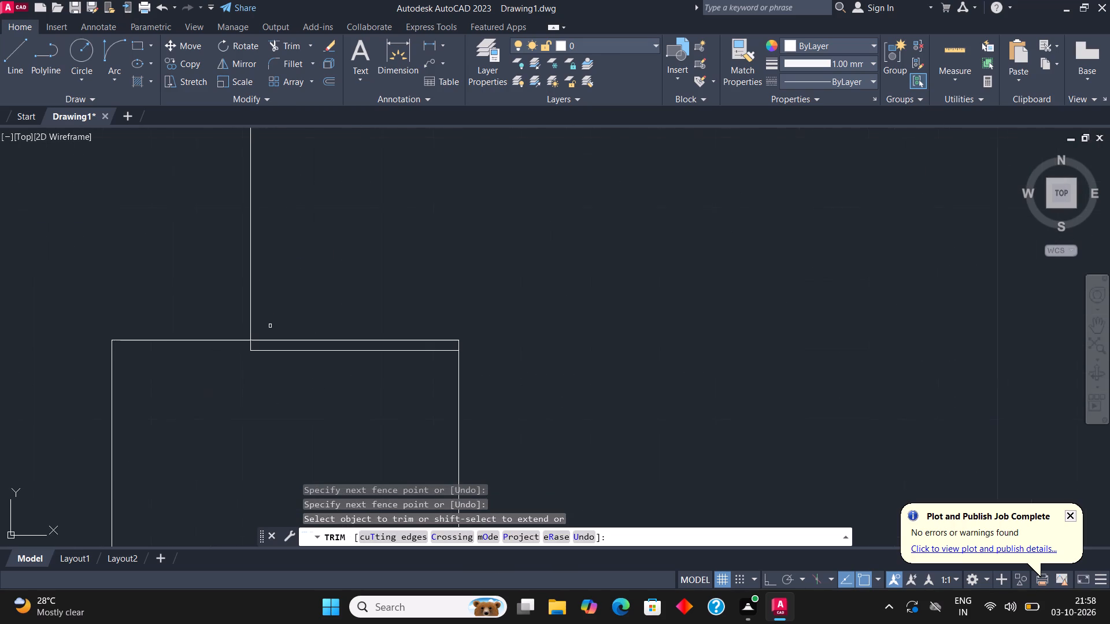
left_click(241, 347)
left_click(276, 350)
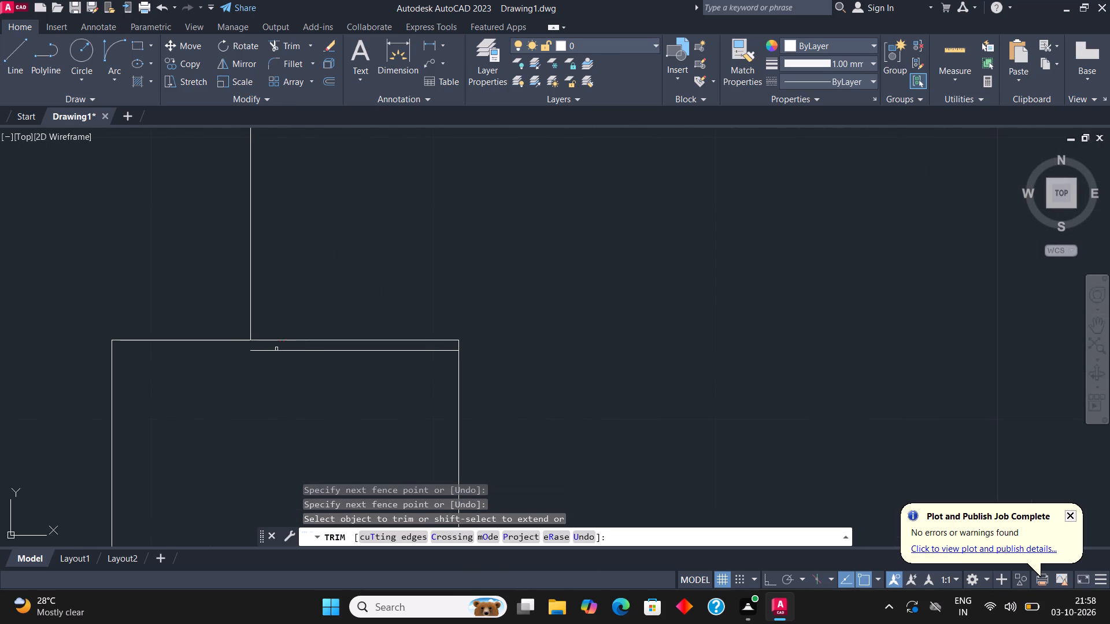
left_click(276, 349)
left_click(281, 349)
scroll(276, 368, "down", 4)
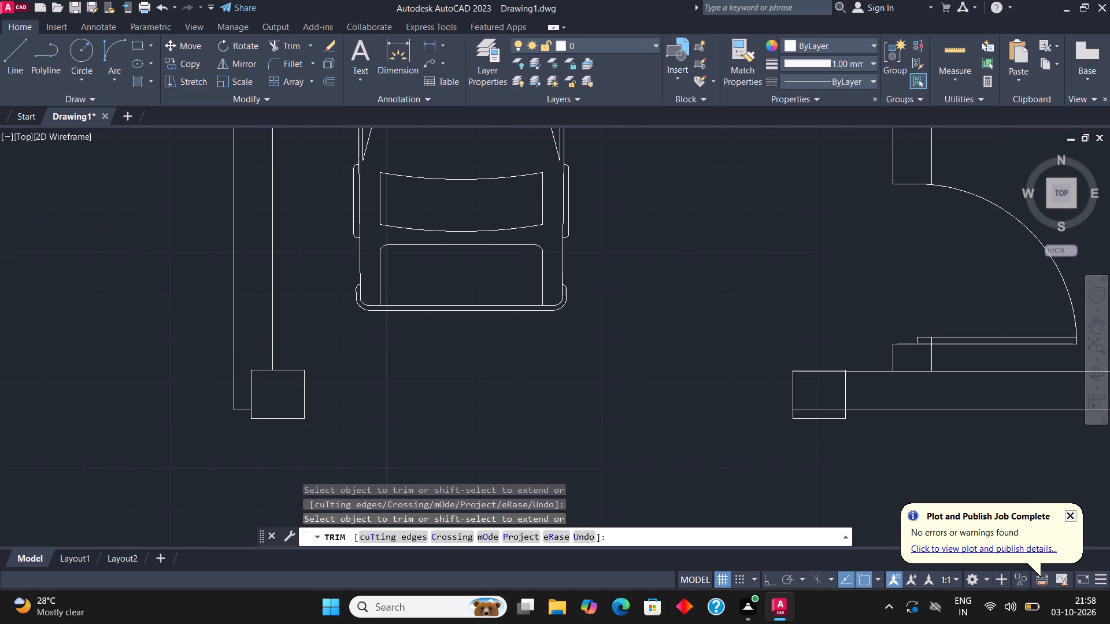
Trim the leftover wall lines inside the small square just west of the garage–living room partition.
scroll(830, 401, "up", 2)
left_click(790, 440)
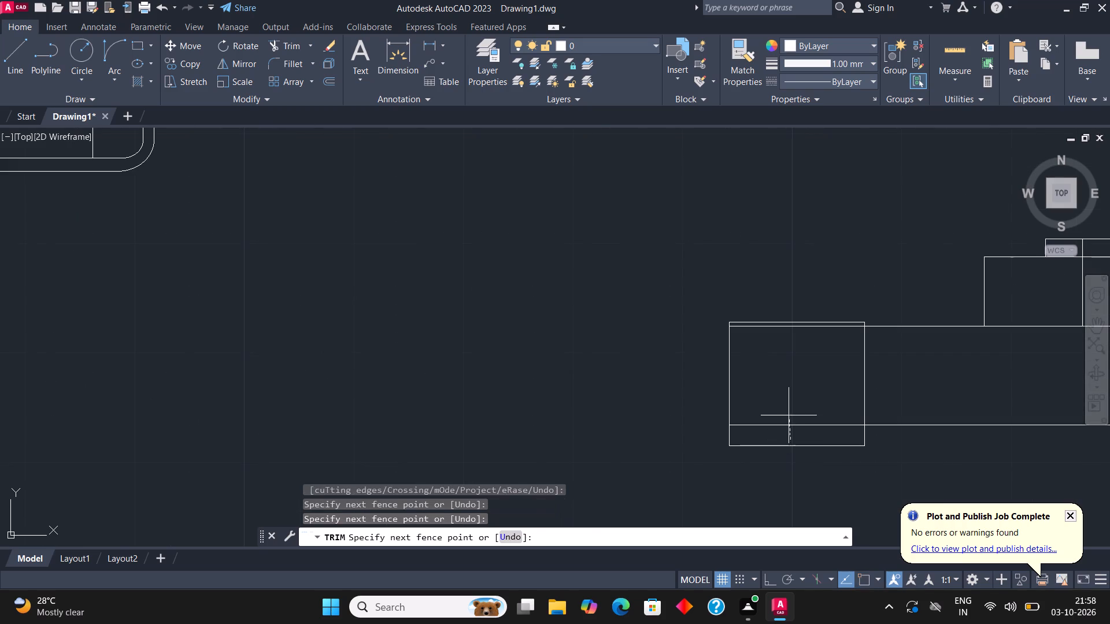
left_click(787, 402)
scroll(797, 314, "up", 3)
left_click_drag(778, 352, 778, 369)
left_click(769, 407)
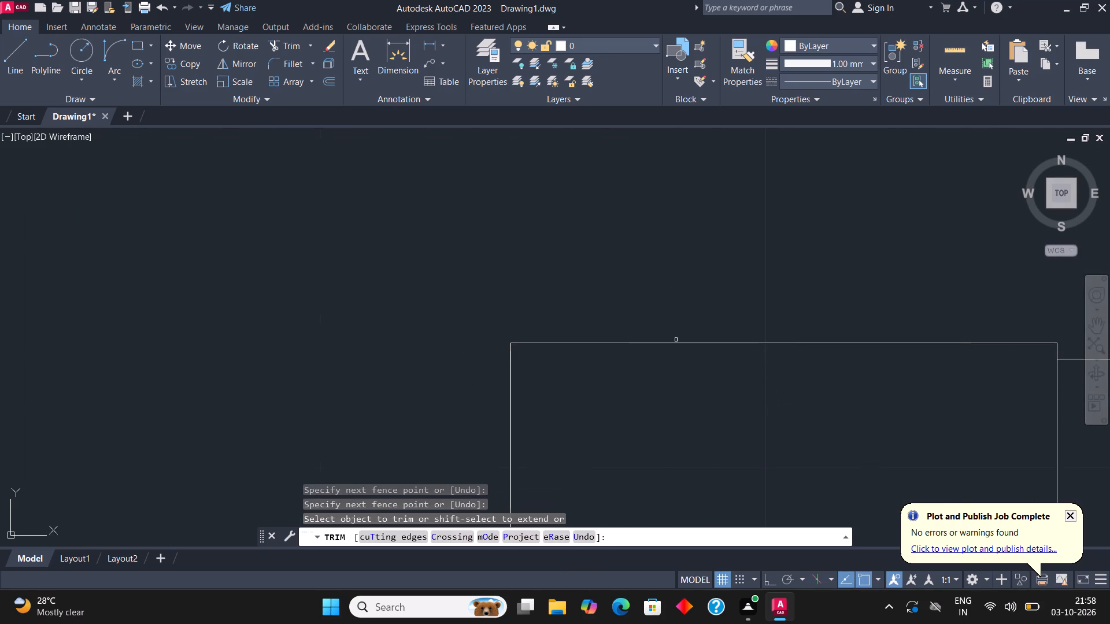
scroll(604, 242, "down", 5)
middle_click_drag(445, 290, 530, 320)
key("Escape")
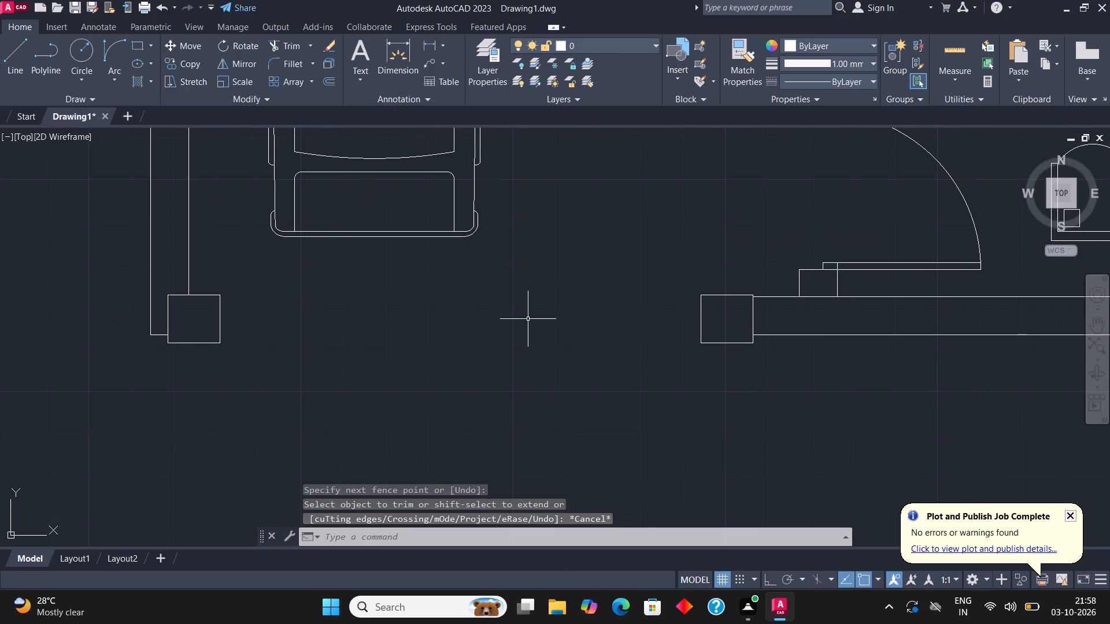
Make the dashed ACAD_ISO02W100 linetype current.
middle_click_drag(579, 300, 556, 315)
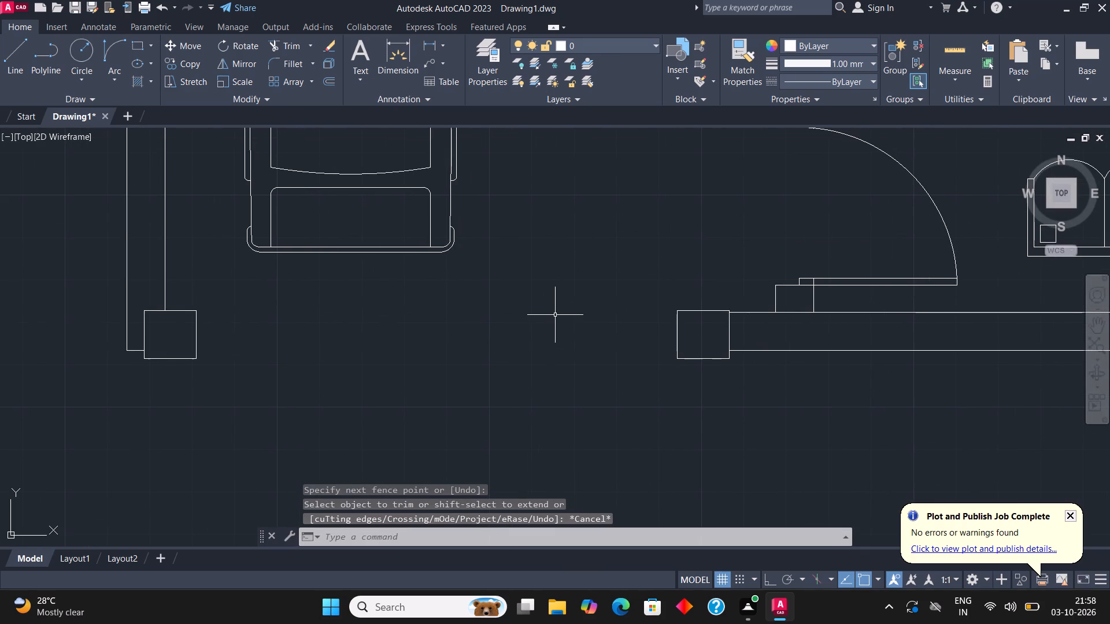
type("LIN")
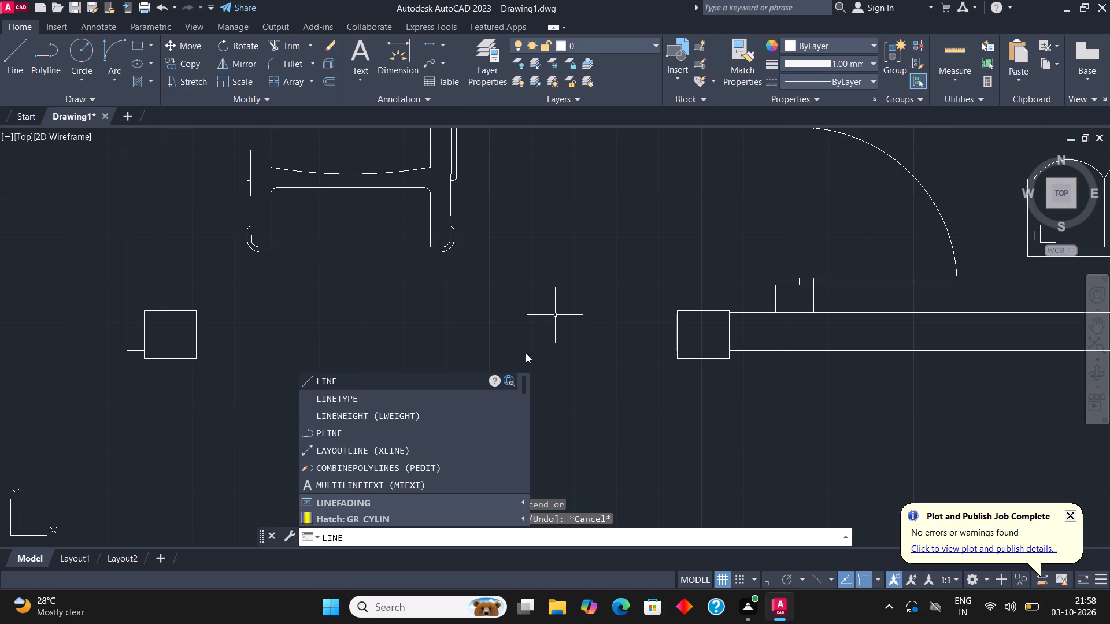
left_click(396, 400)
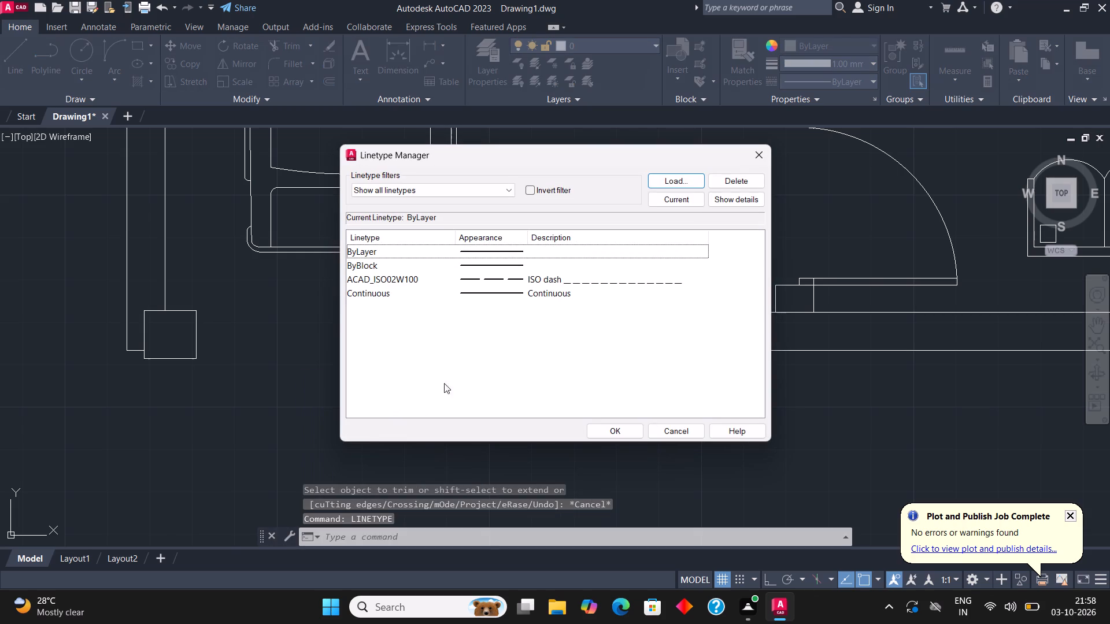
left_click(538, 276)
left_click(690, 204)
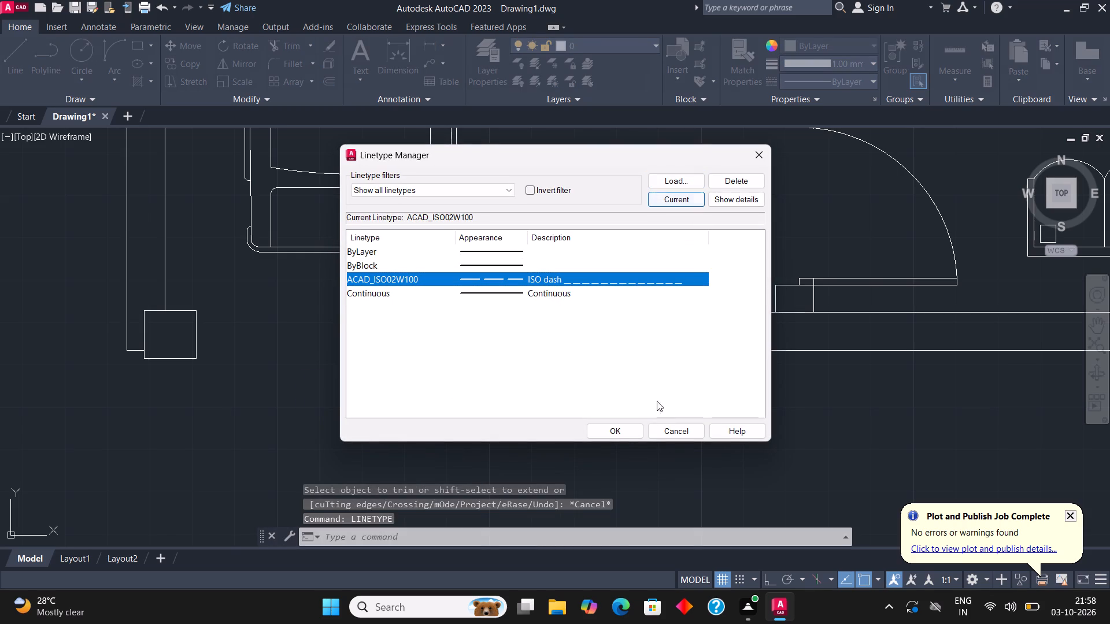
left_click(626, 433)
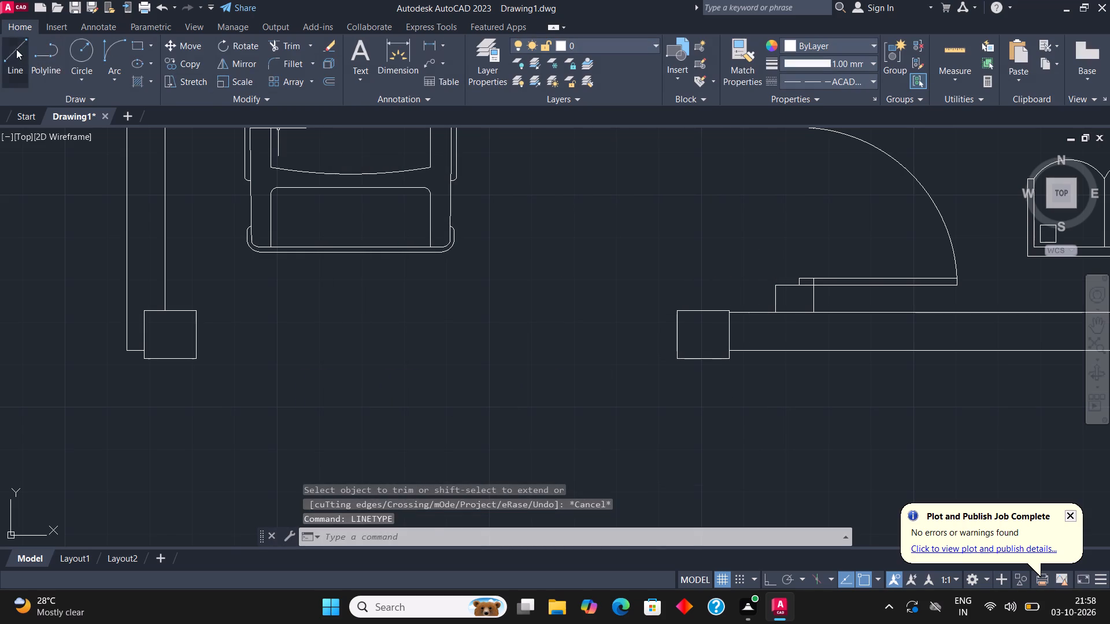
Draw two crossing dashed diagonal lines between the facing corners of the two squares across the garage opening.
left_click(16, 49)
left_click(197, 356)
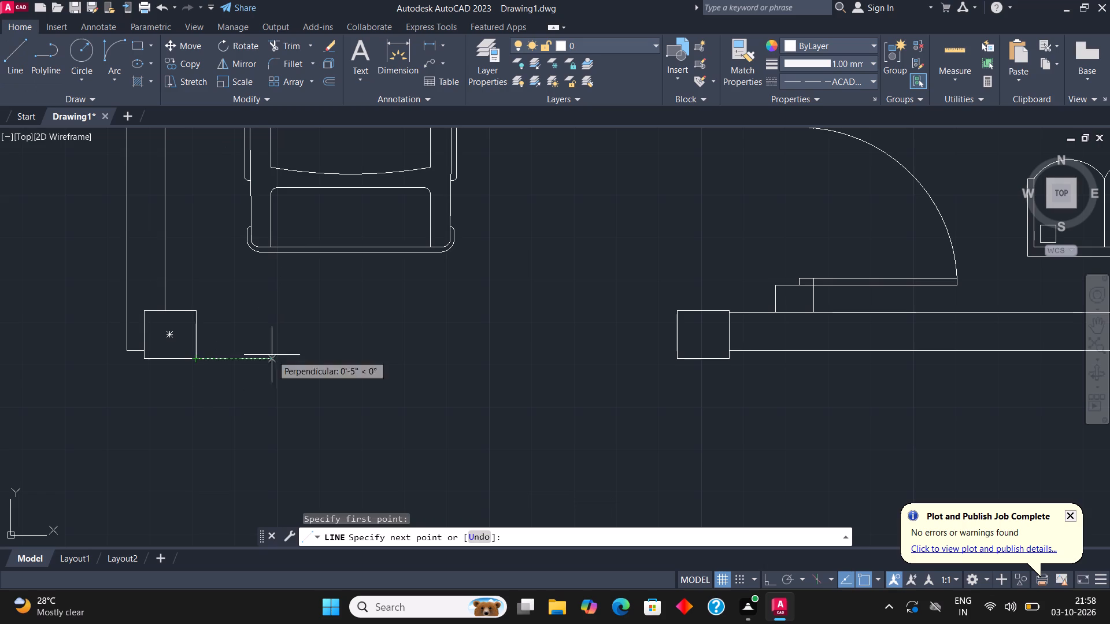
left_click(677, 311)
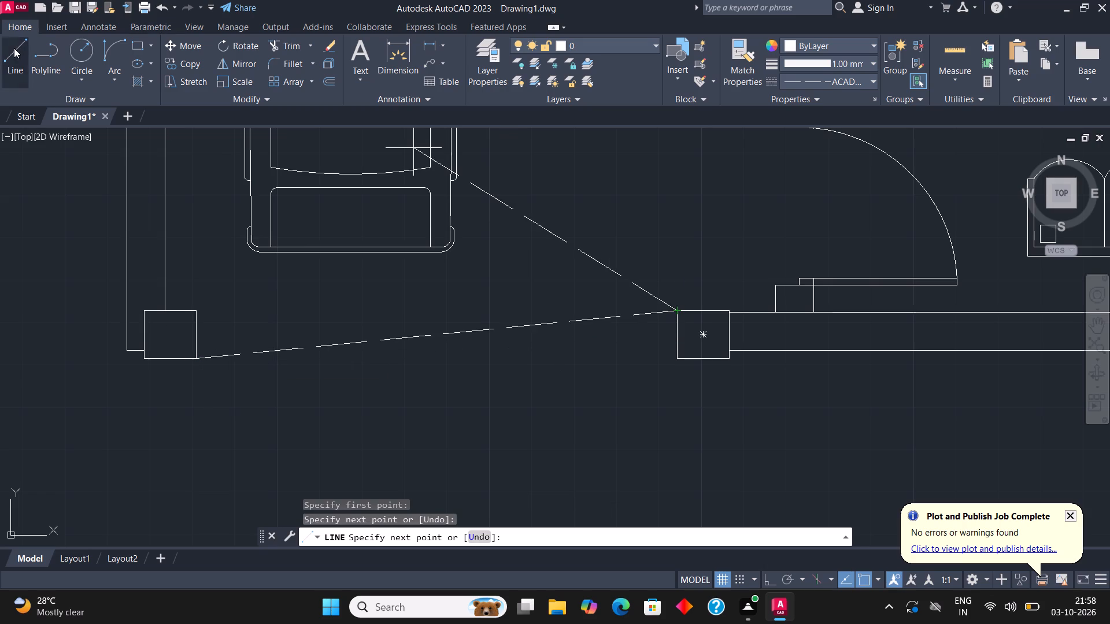
left_click(14, 48)
left_click(194, 311)
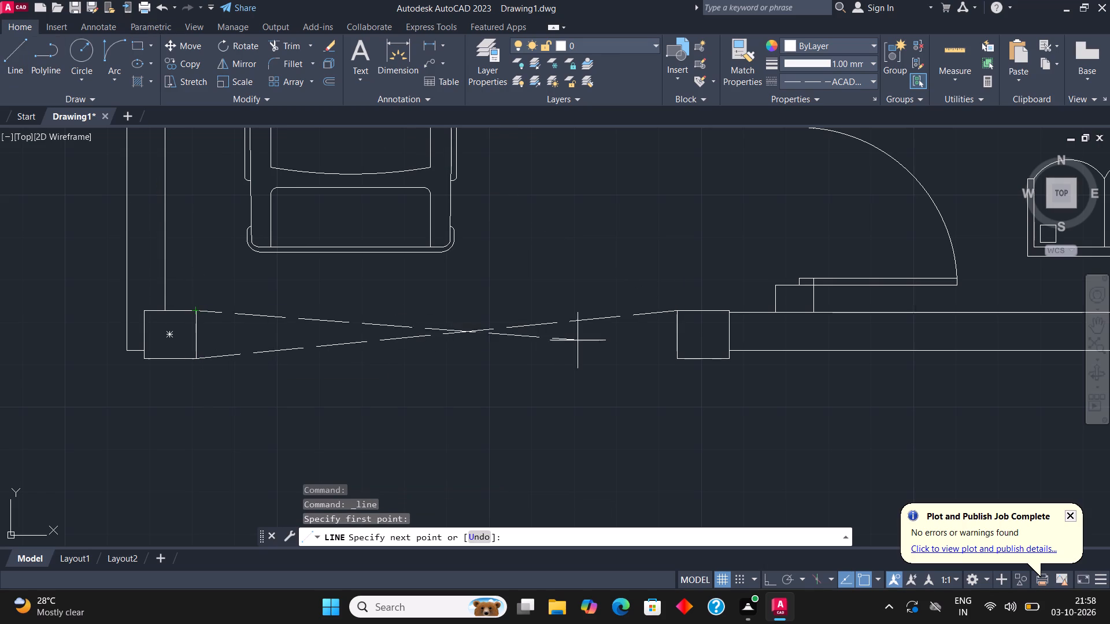
left_click(675, 361)
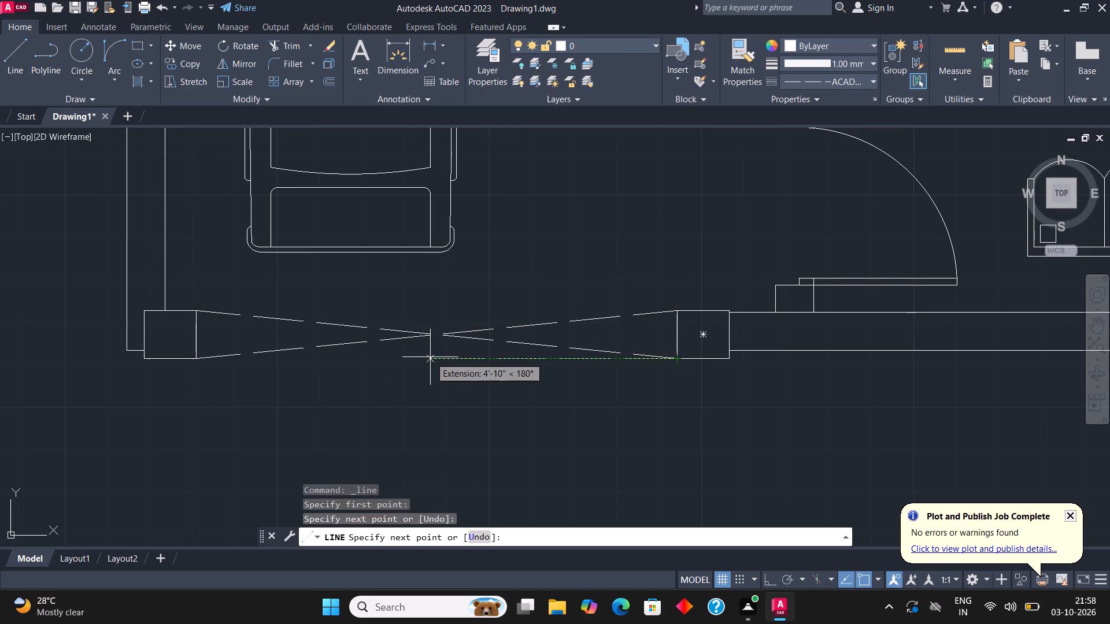
key("Escape")
Delete the spare toilet block lying outside the floor plan, west of the house.
scroll(430, 358, "down", 1)
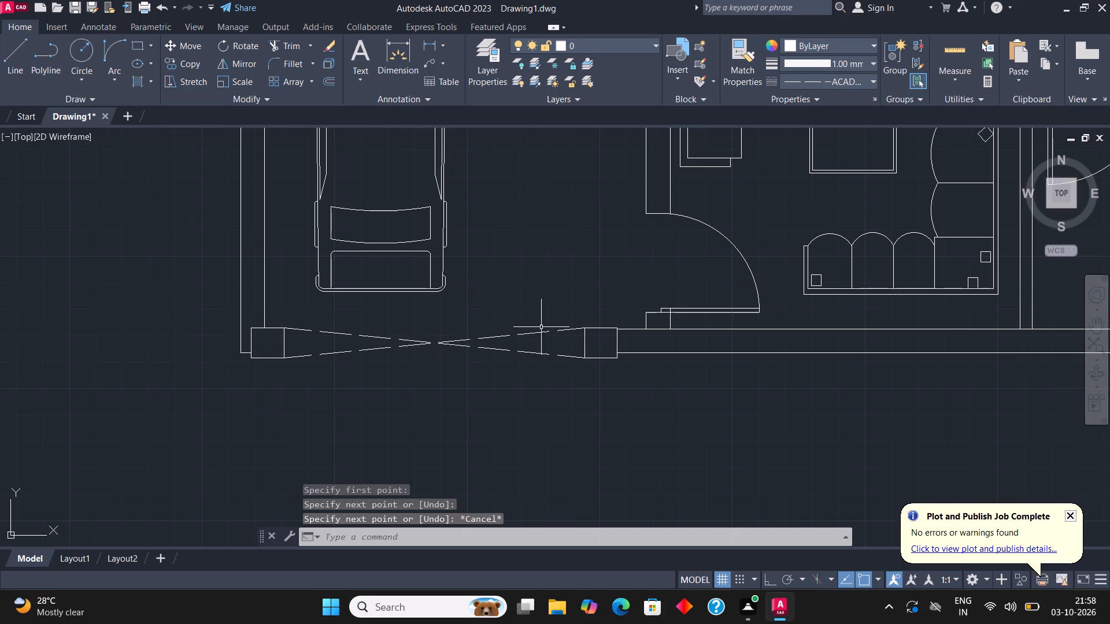
middle_click_drag(554, 319, 520, 356)
scroll(528, 348, "down", 2)
middle_click_drag(642, 304, 635, 309)
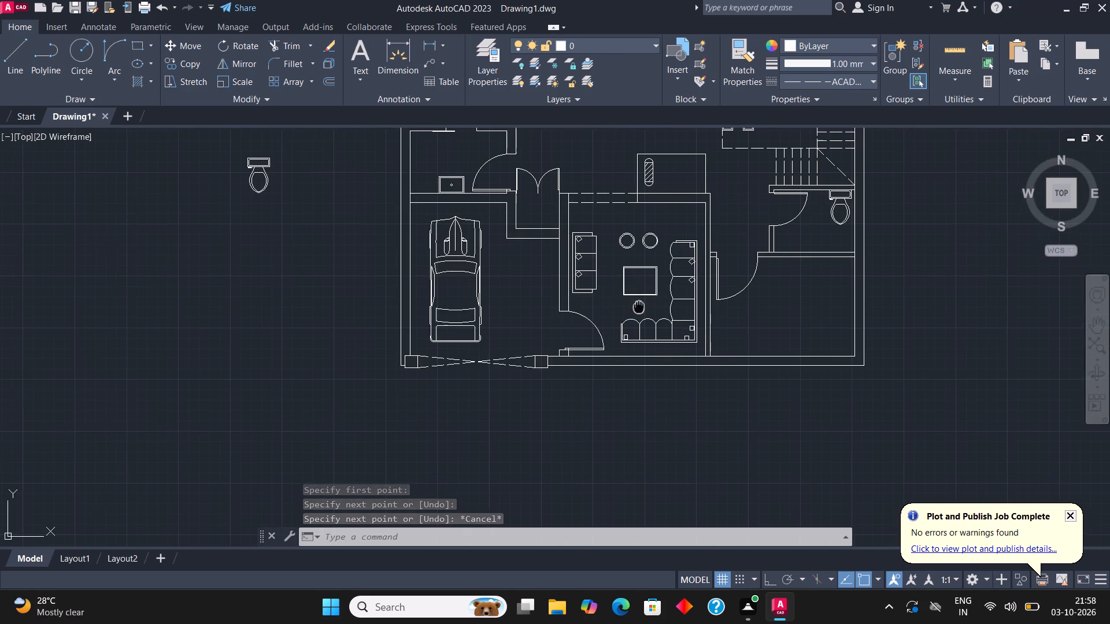
middle_click_drag(635, 309, 600, 378)
middle_click_drag(603, 303, 604, 417)
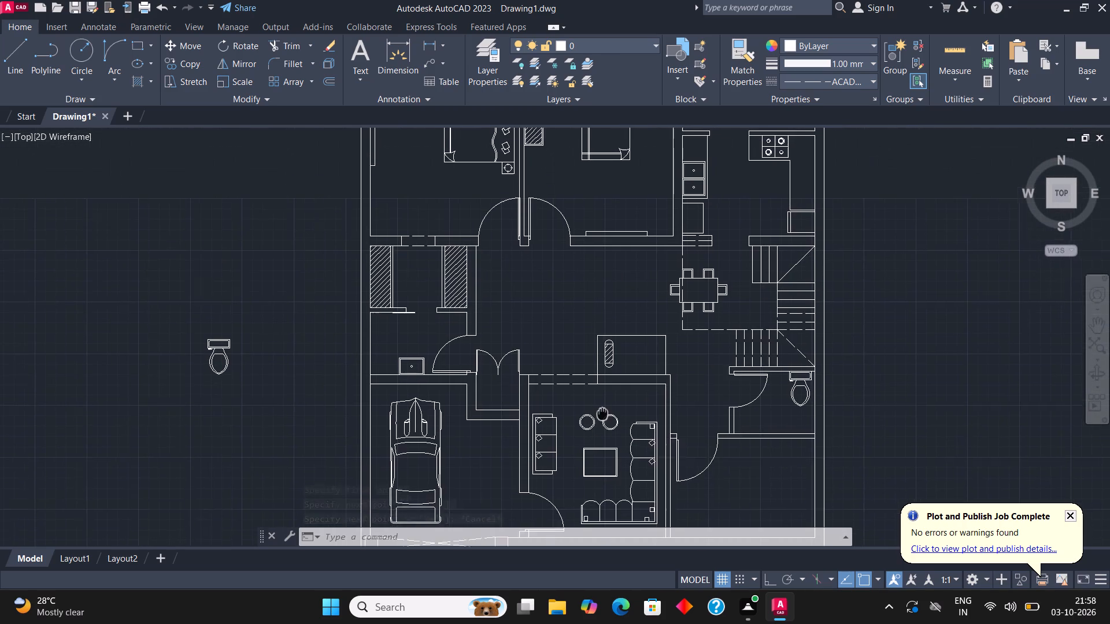
middle_click_drag(604, 417, 603, 429)
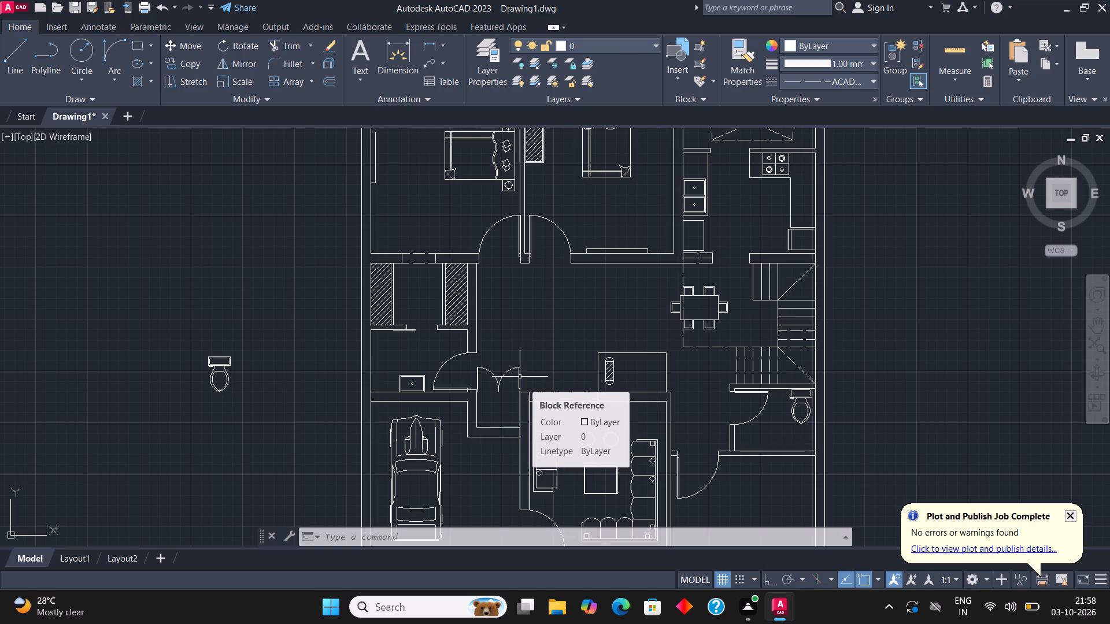
scroll(531, 373, "down", 2)
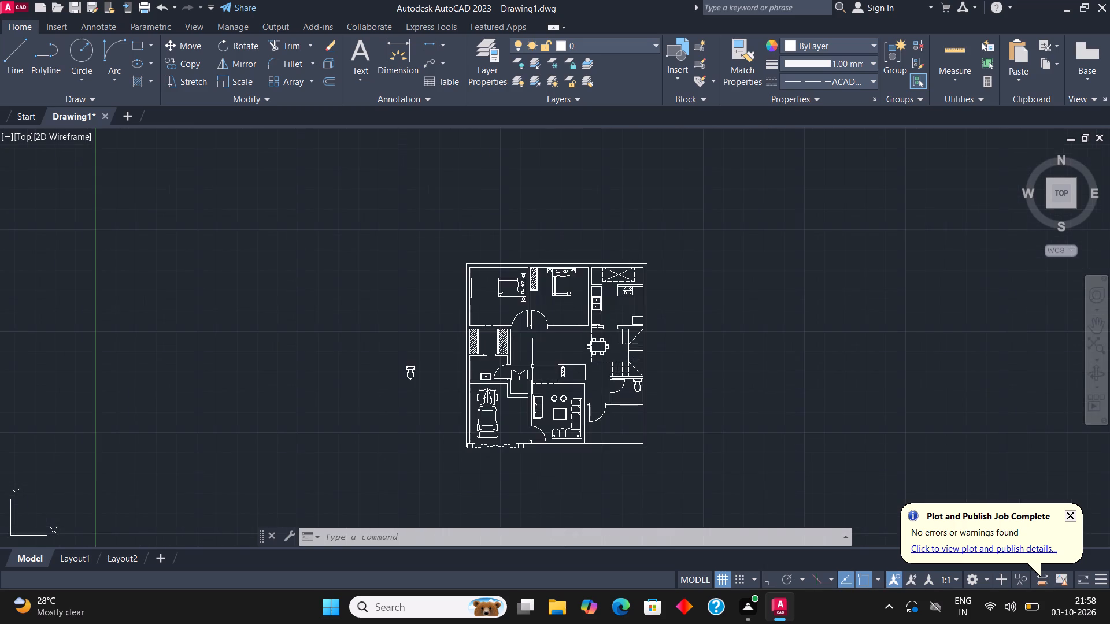
middle_click_drag(512, 341, 512, 389)
left_click(413, 447)
left_click(384, 351)
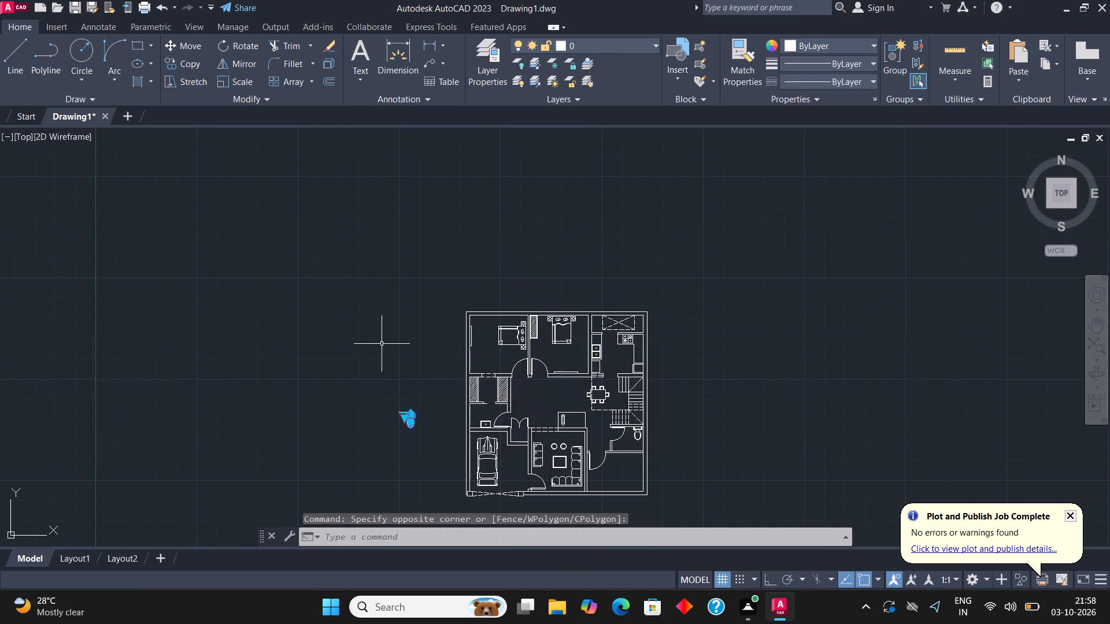
key("Delete")
Add the two-line text label "BEDROOM" and "12'*12'" below the bed in the west bedroom.
scroll(520, 350, "up", 3)
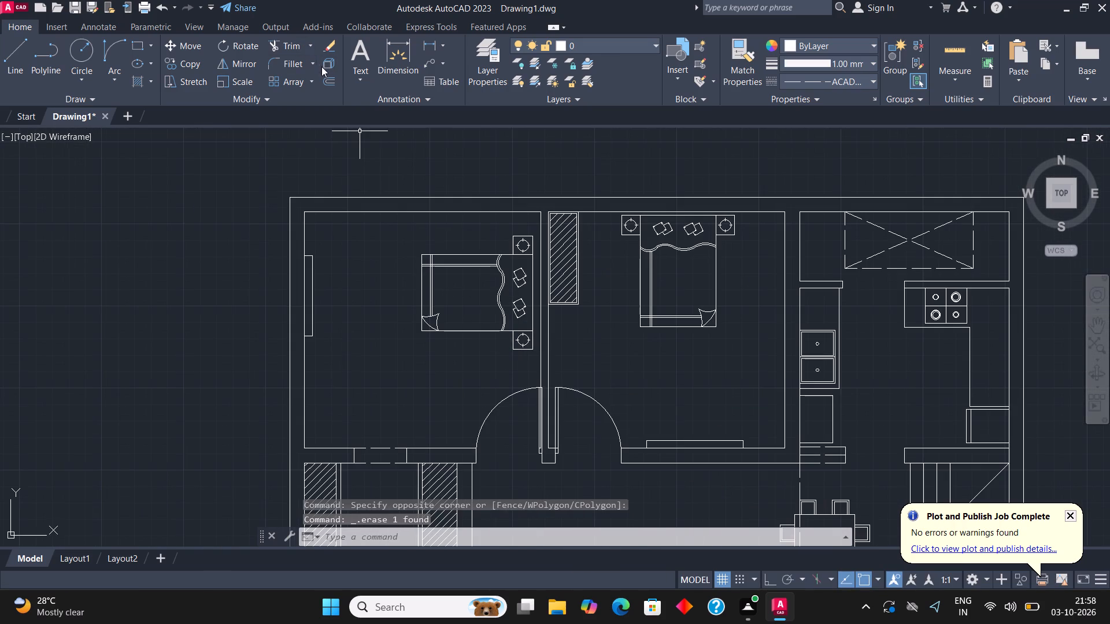
left_click(352, 50)
left_click(330, 403)
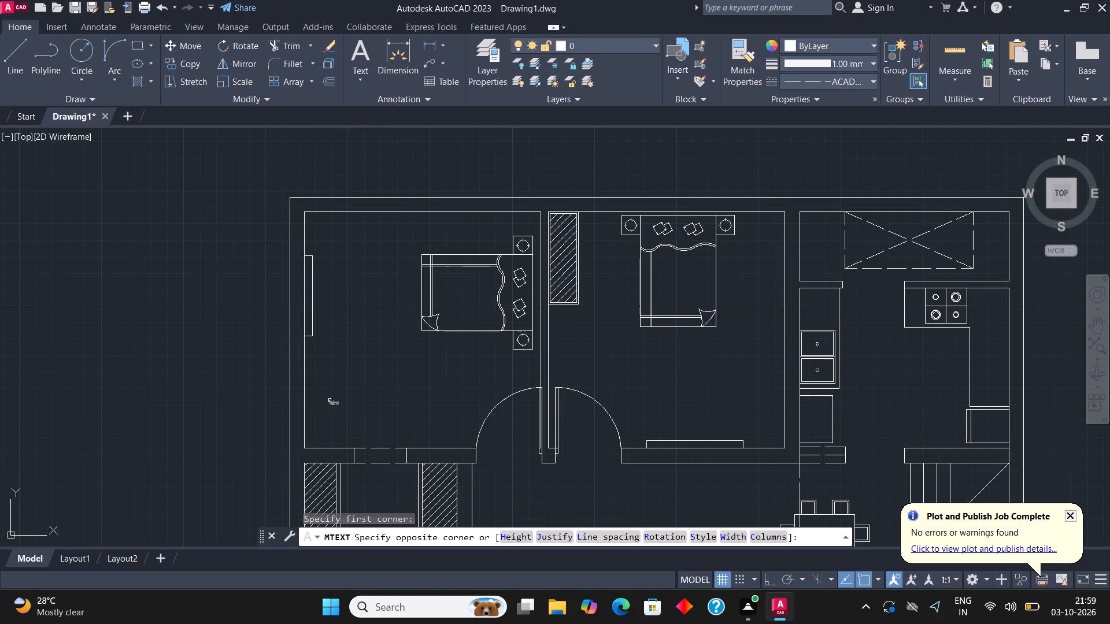
left_click(465, 370)
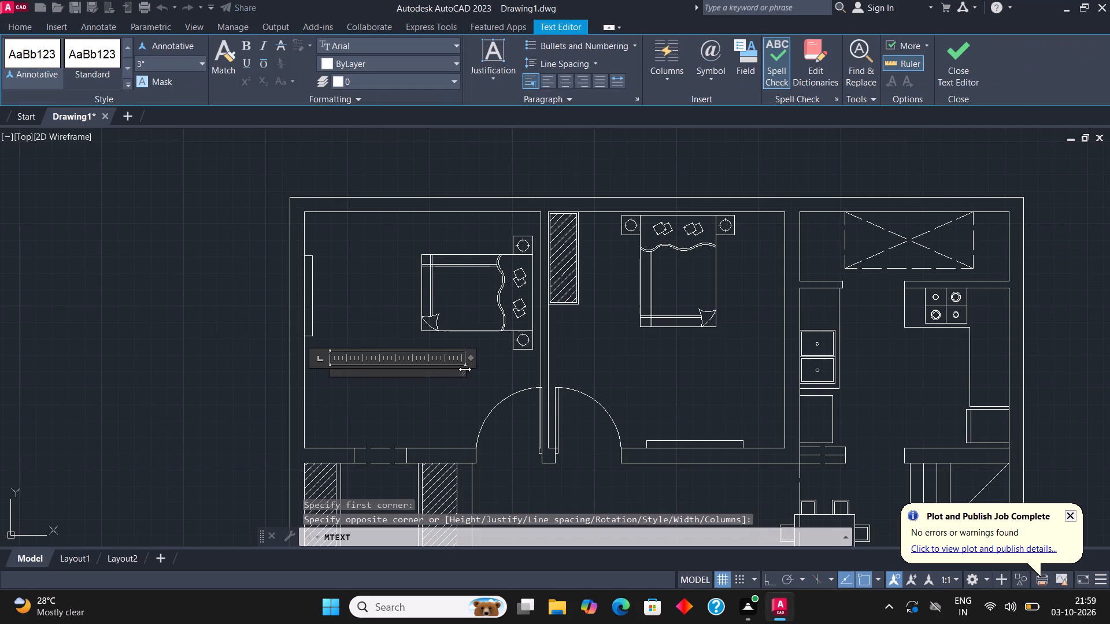
type("BEDROOM")
key("Return")
type("12'*12'")
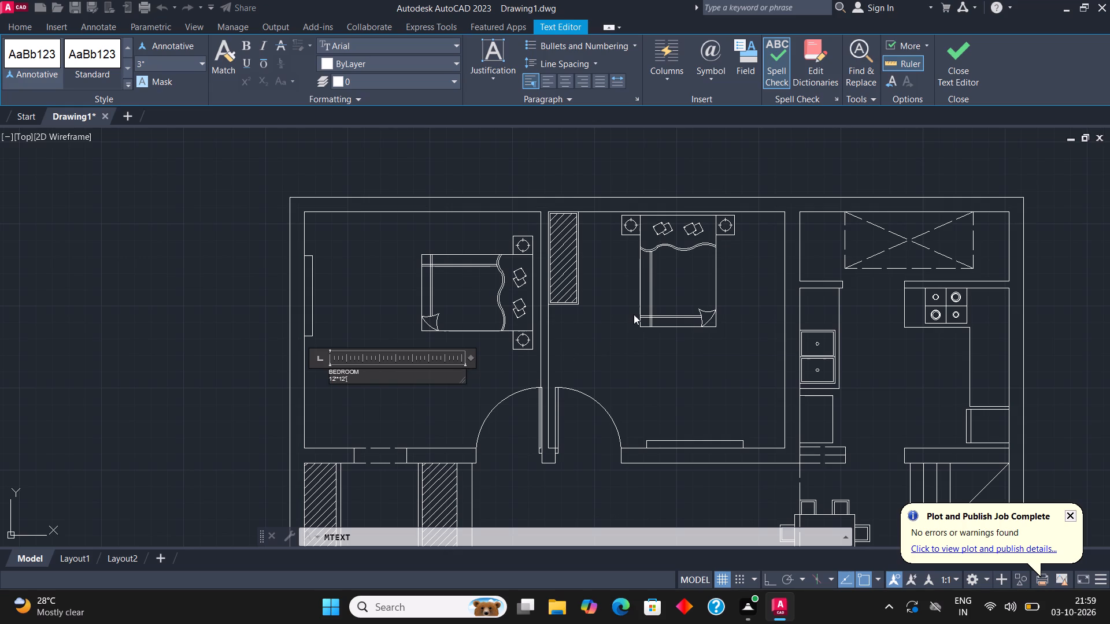
left_click(948, 62)
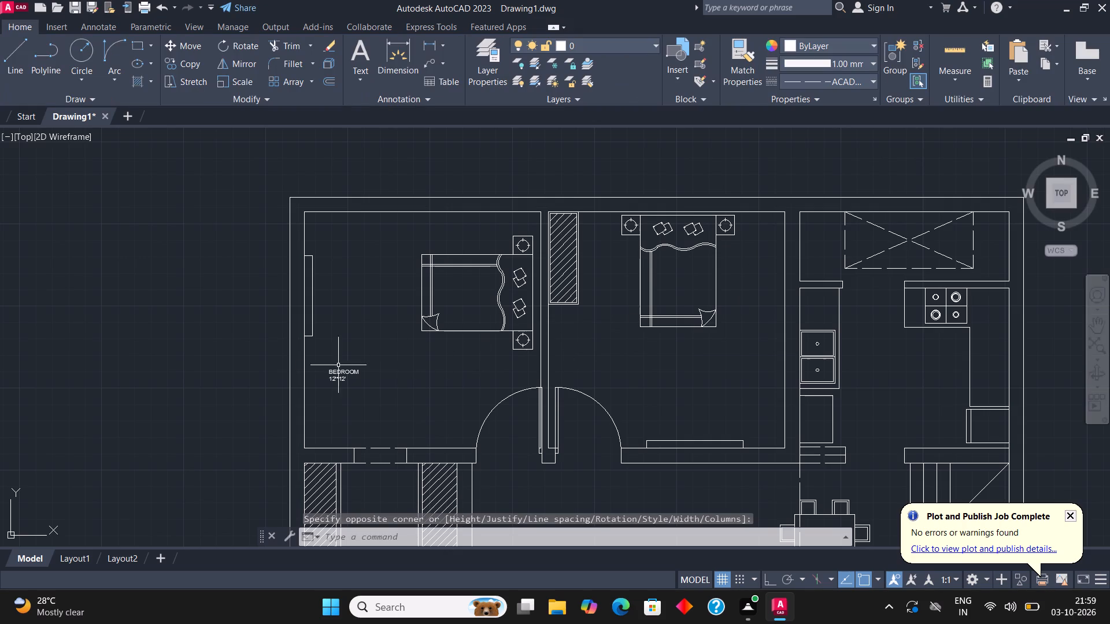
Scale the west bedroom's text label up to roughly three times its size.
left_click(326, 373)
left_click(350, 388)
left_click(345, 374)
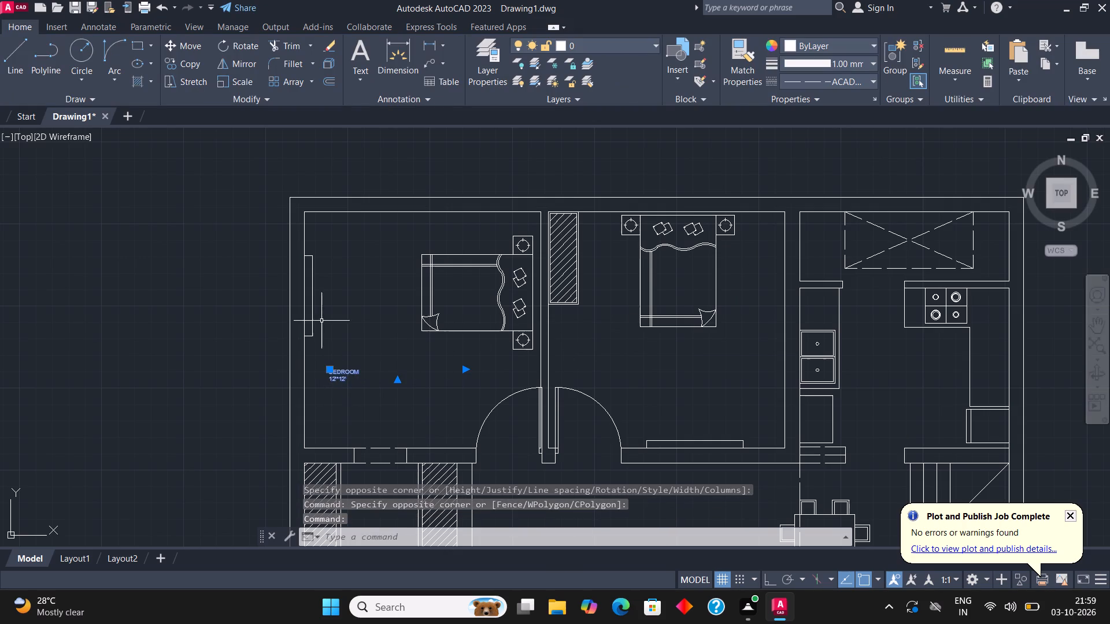
left_click(248, 80)
left_click(338, 382)
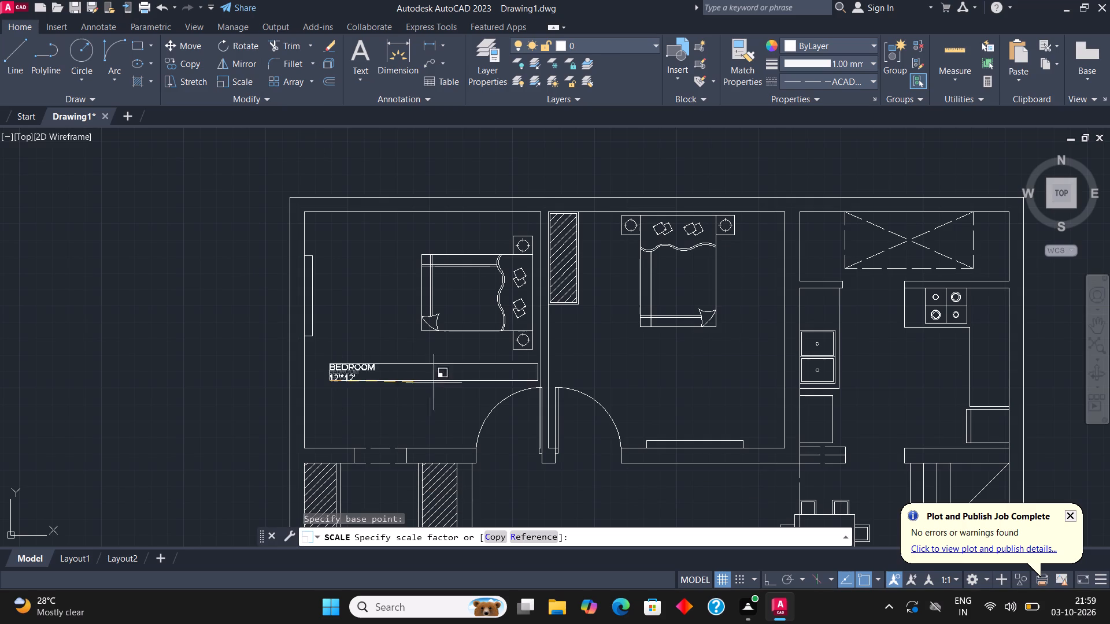
left_click(536, 385)
Move the enlarged bedroom label slightly southeast, into the open floor area below the bed.
left_click(368, 353)
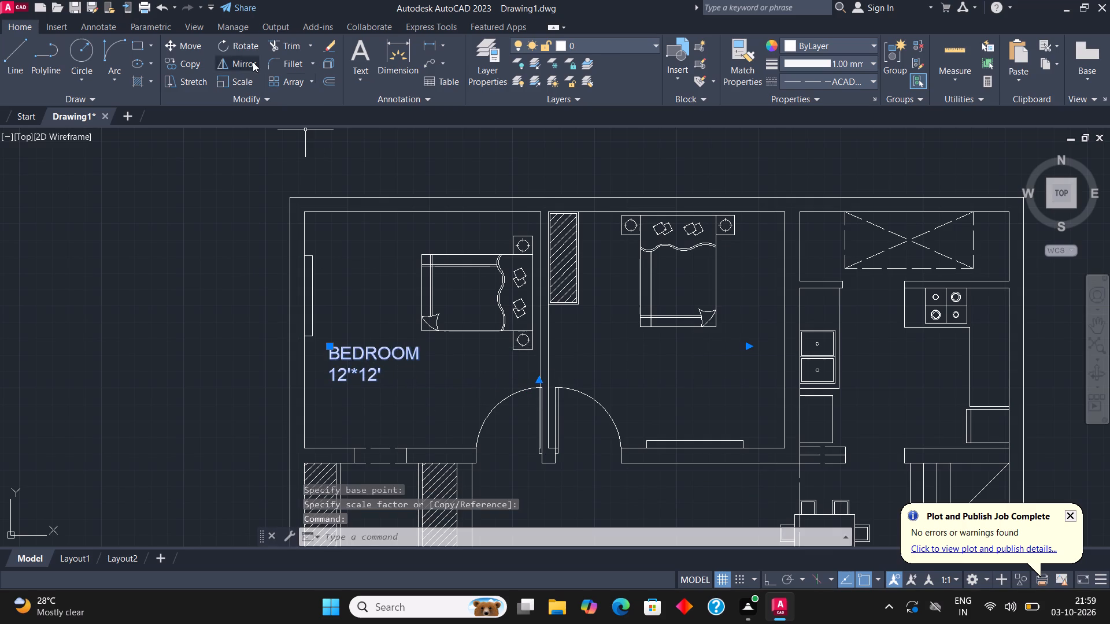
left_click(197, 47)
left_click(364, 371)
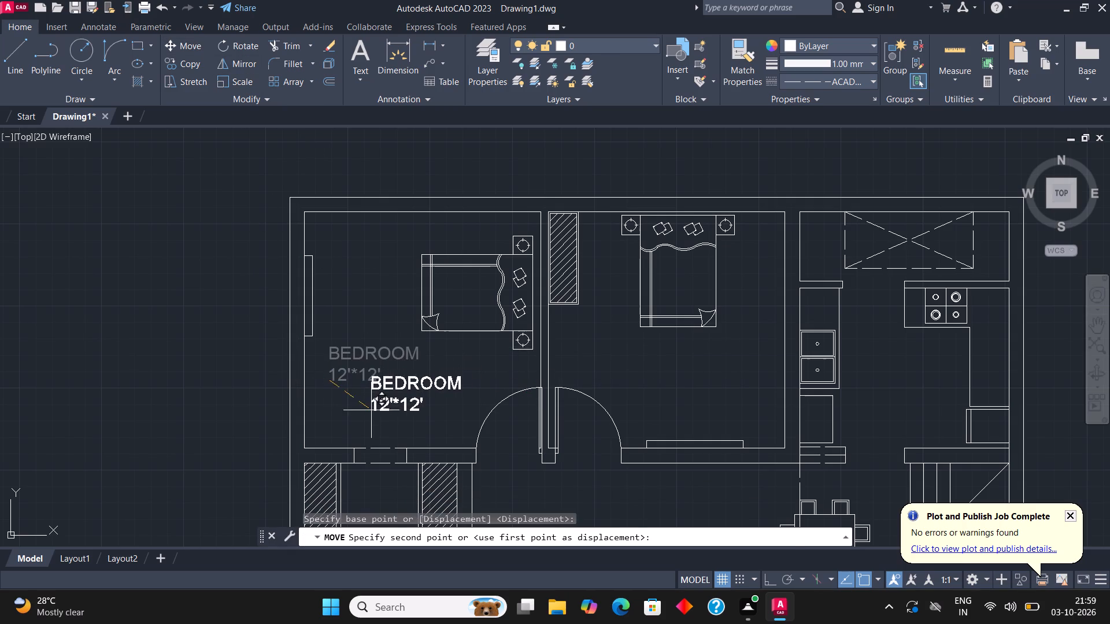
left_click(367, 406)
Place the west bedroom's label in the open floor area below the bed.
left_click(371, 385)
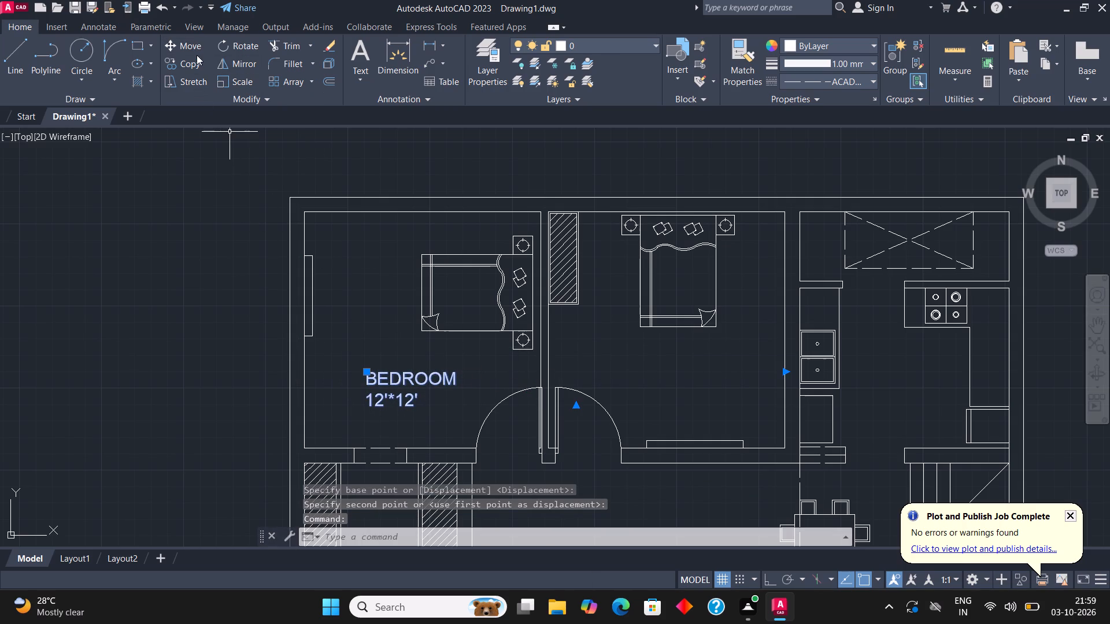
Copy the "BEDROOM 12'*12'" label into the neighbouring bedroom, below its bed.
left_click(195, 60)
left_click(390, 390)
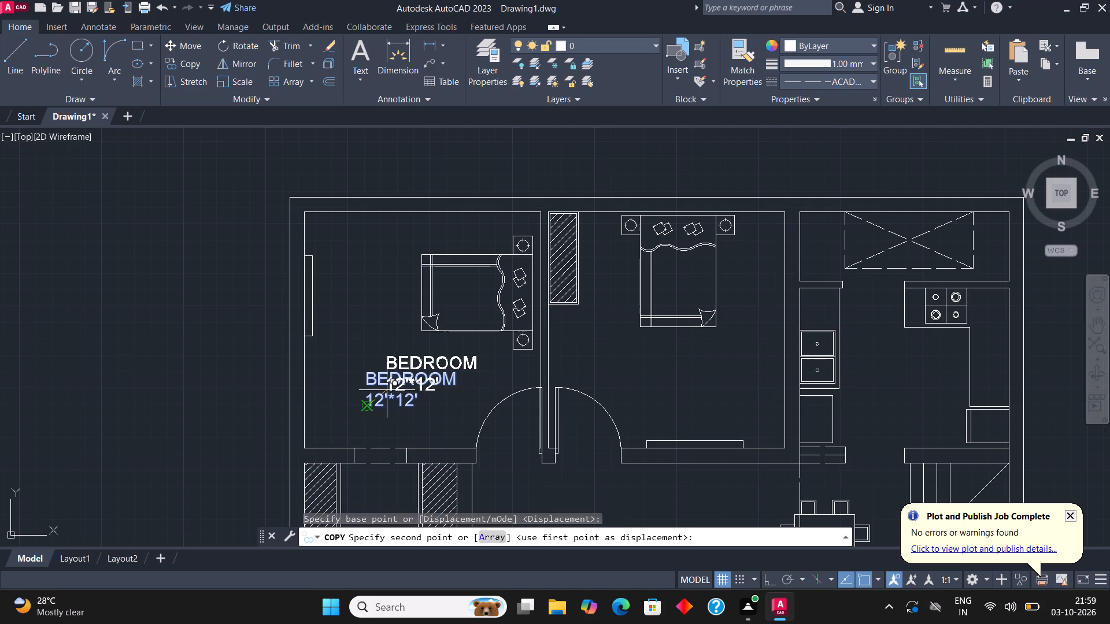
left_click(635, 392)
Copy the bedroom label into the hatched-wardrobe dressing area, at its north and south openings, and into the washbasin room below.
scroll(417, 385, "down", 2)
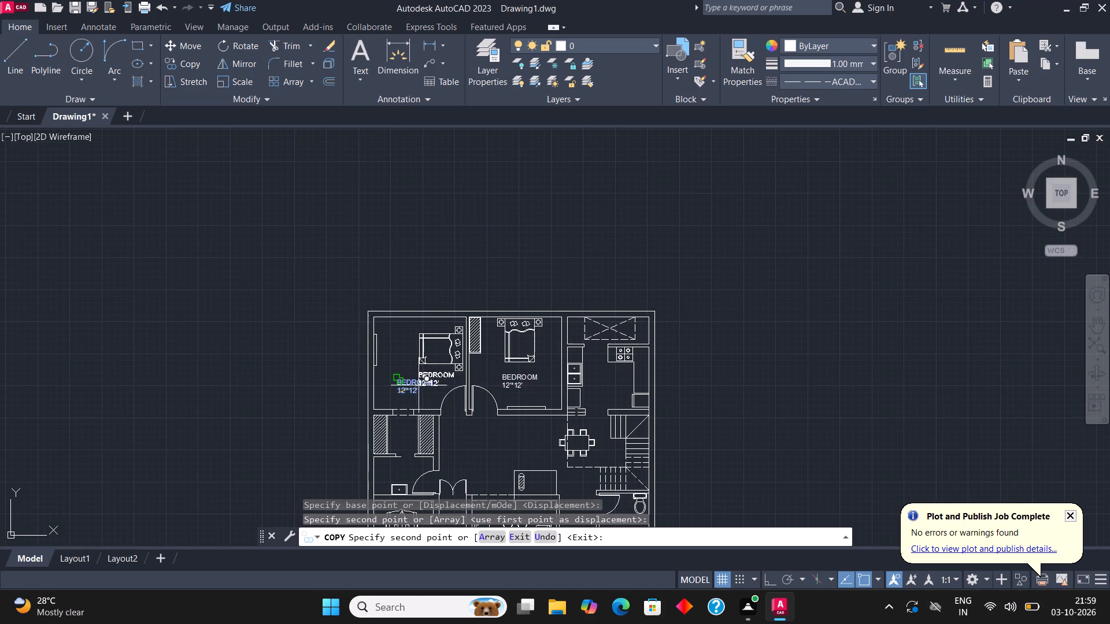
scroll(547, 367, "down", 2)
scroll(457, 410, "up", 3)
scroll(596, 350, "up", 3)
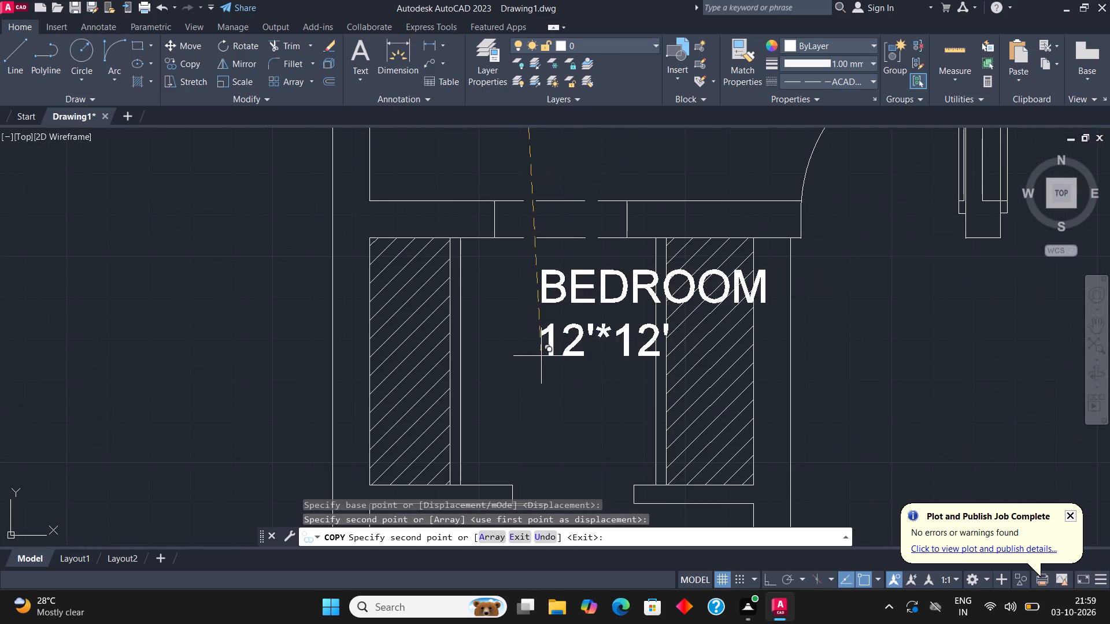
left_click(469, 362)
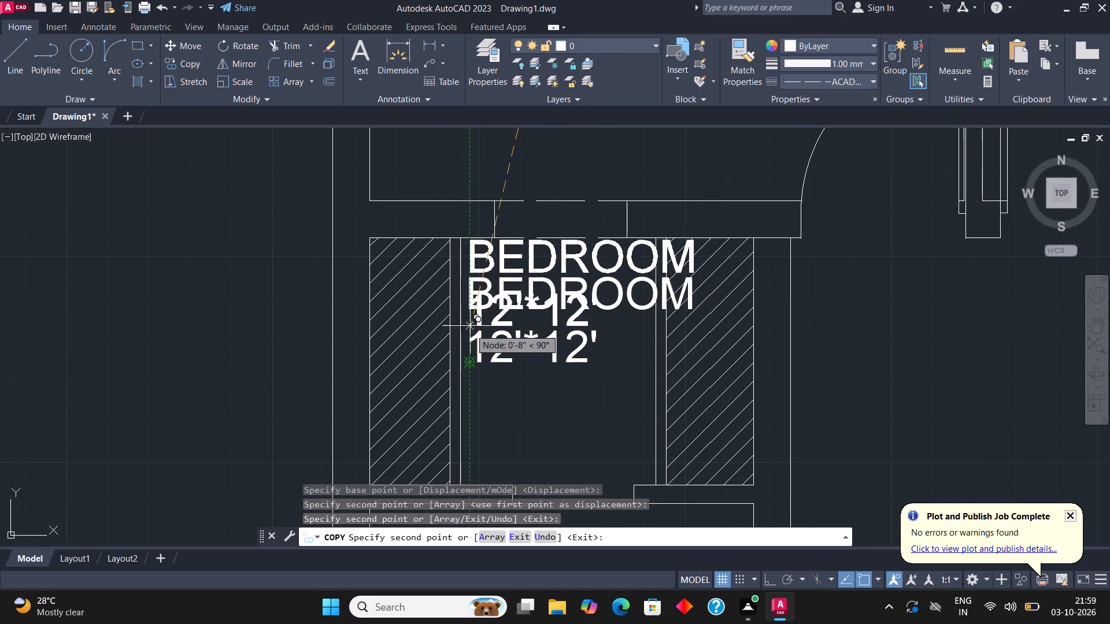
left_click(482, 237)
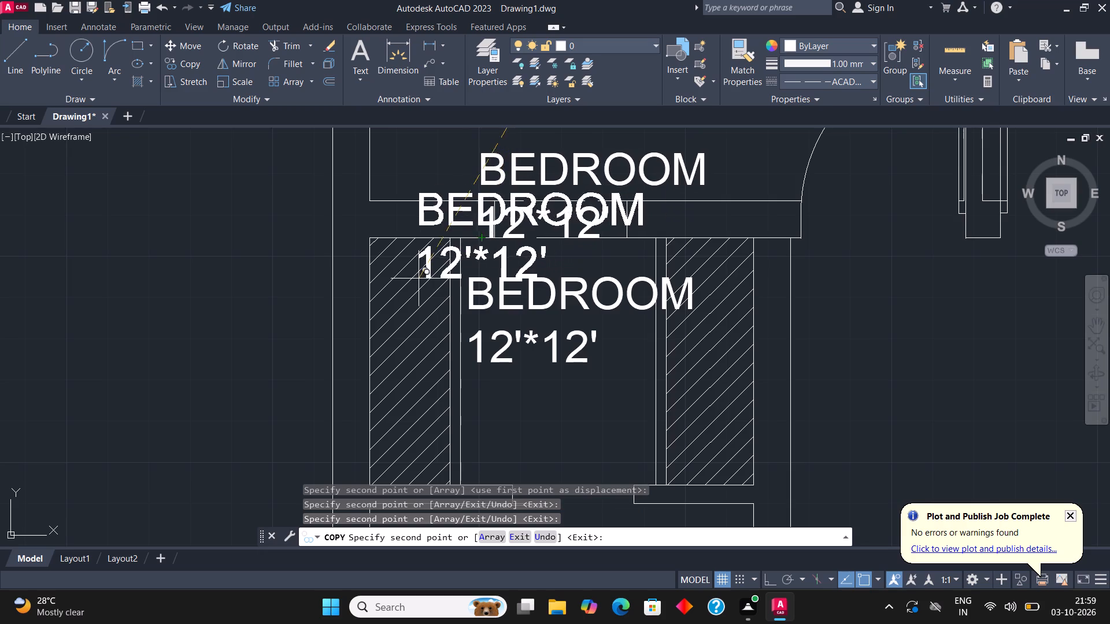
scroll(419, 274, "down", 2)
scroll(476, 372, "up", 2)
left_click(436, 339)
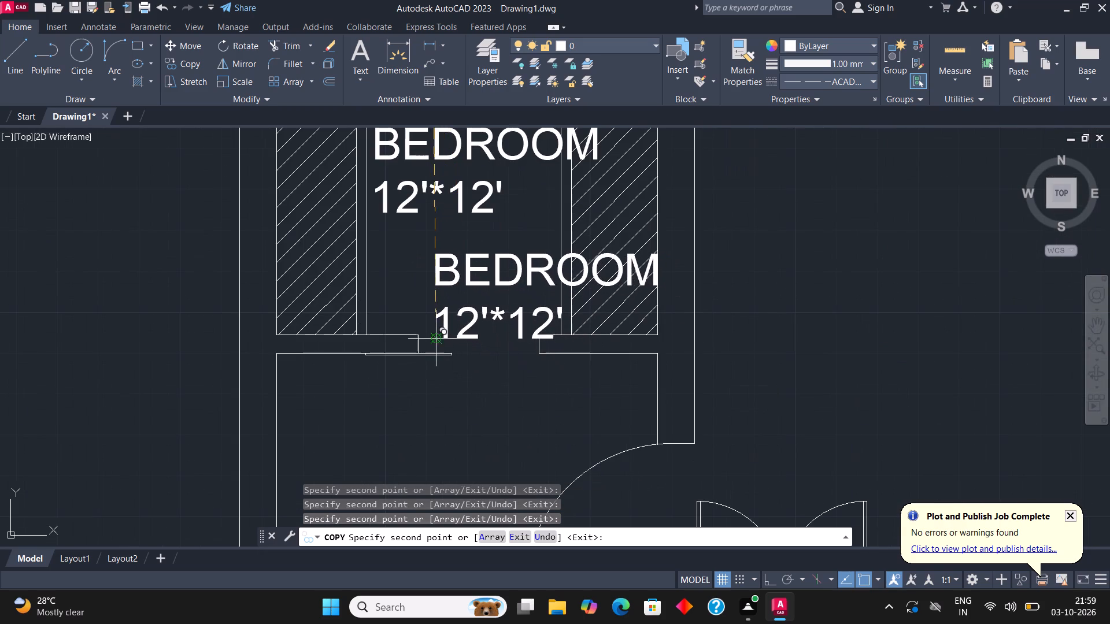
scroll(434, 320, "down", 2)
scroll(419, 393, "up", 2)
left_click(383, 372)
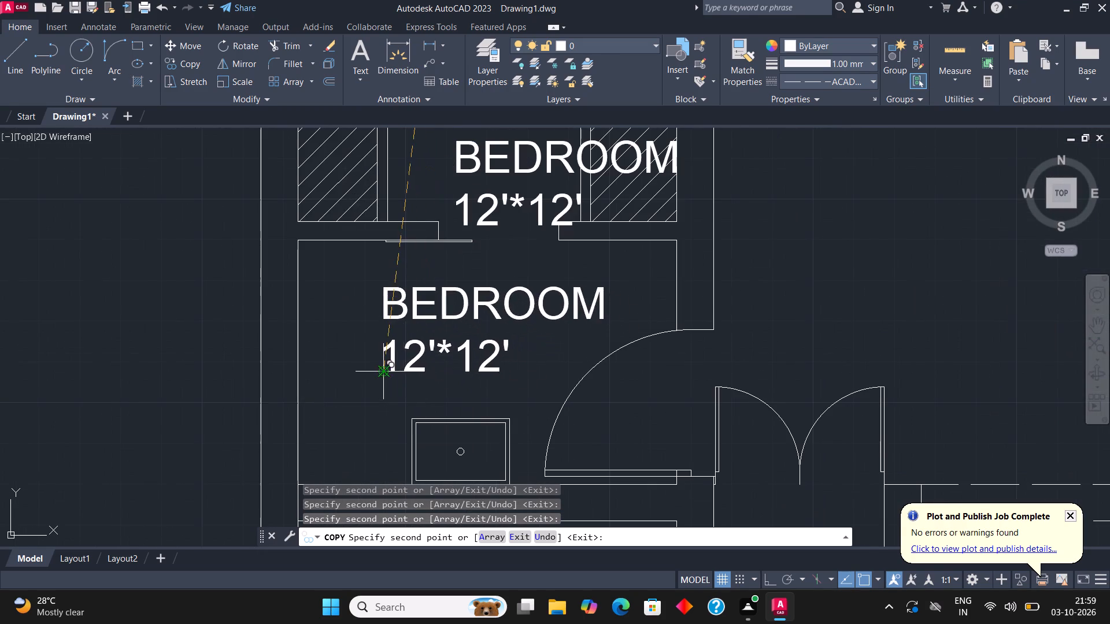
Copy the bedroom label beside the garage car, above the living room's round tables, and into the small rectangular space north of them.
scroll(402, 271, "down", 3)
scroll(475, 306, "down", 1)
scroll(469, 370, "up", 2)
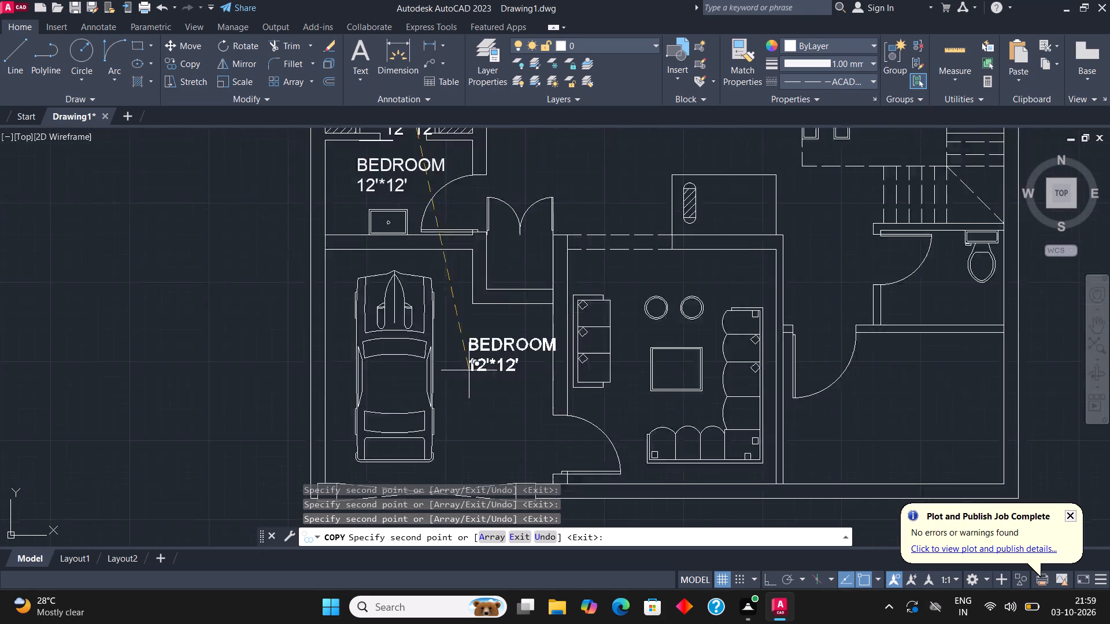
scroll(469, 370, "up", 1)
left_click(452, 372)
scroll(422, 379, "down", 1)
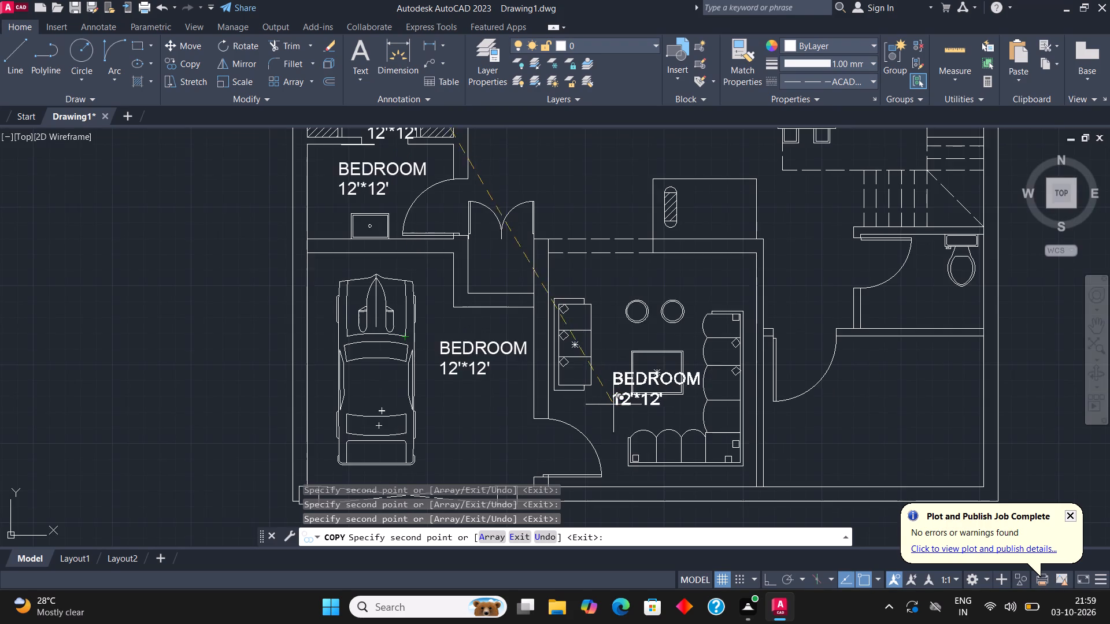
scroll(619, 393, "up", 1)
left_click(603, 239)
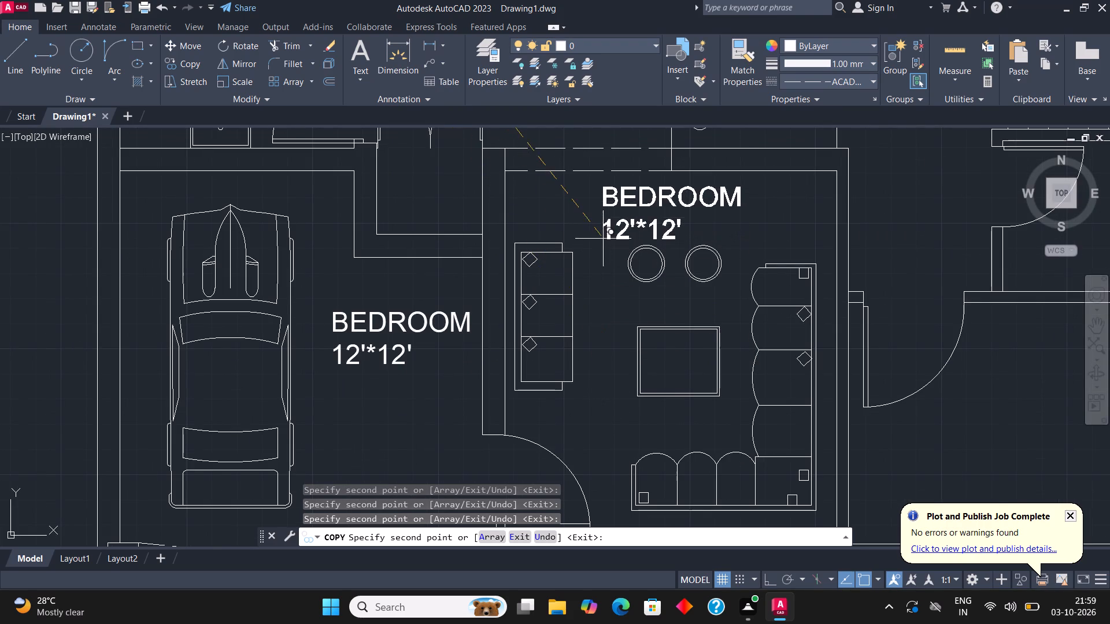
scroll(343, 377, "down", 2)
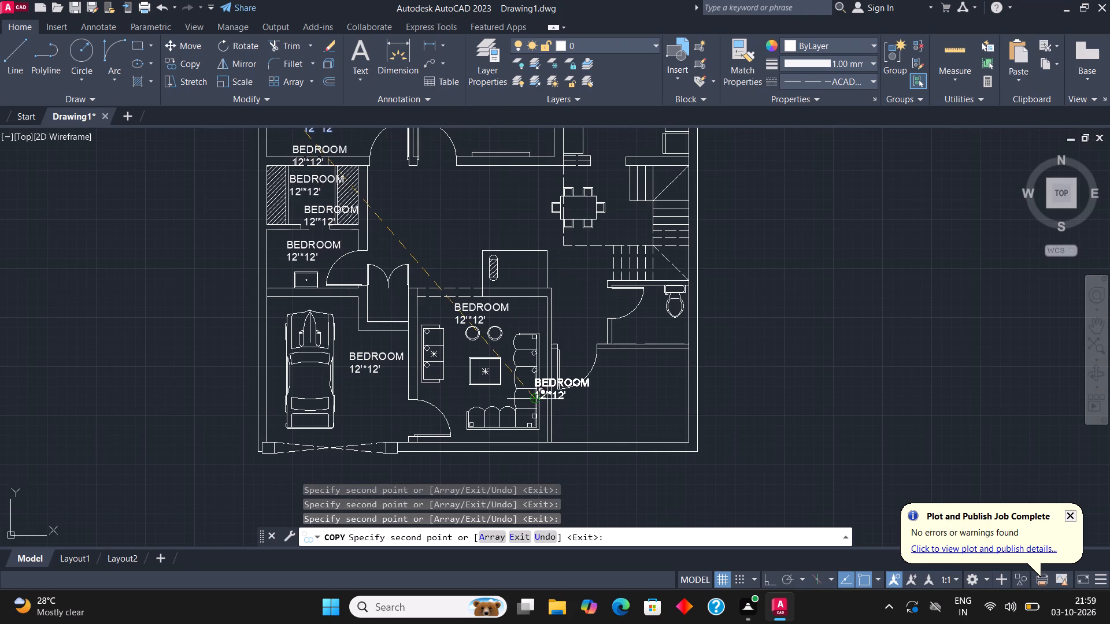
scroll(519, 277, "up", 2)
left_click(472, 281)
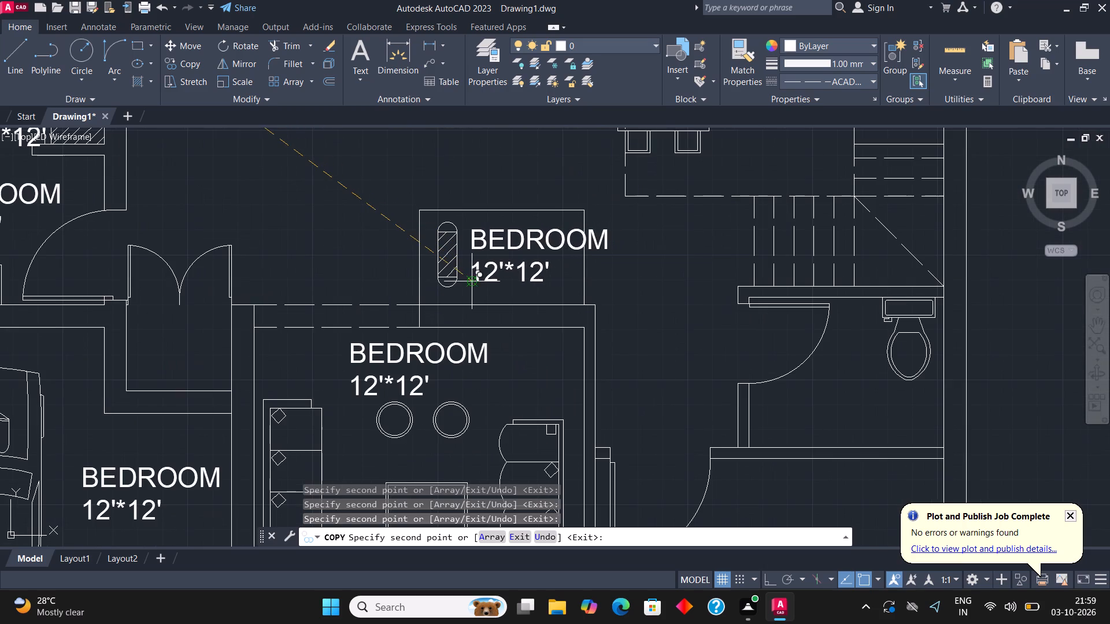
Copy the bedroom label into the empty southeast room and the toilet room directly above it.
scroll(590, 359, "down", 2)
scroll(634, 445, "up", 1)
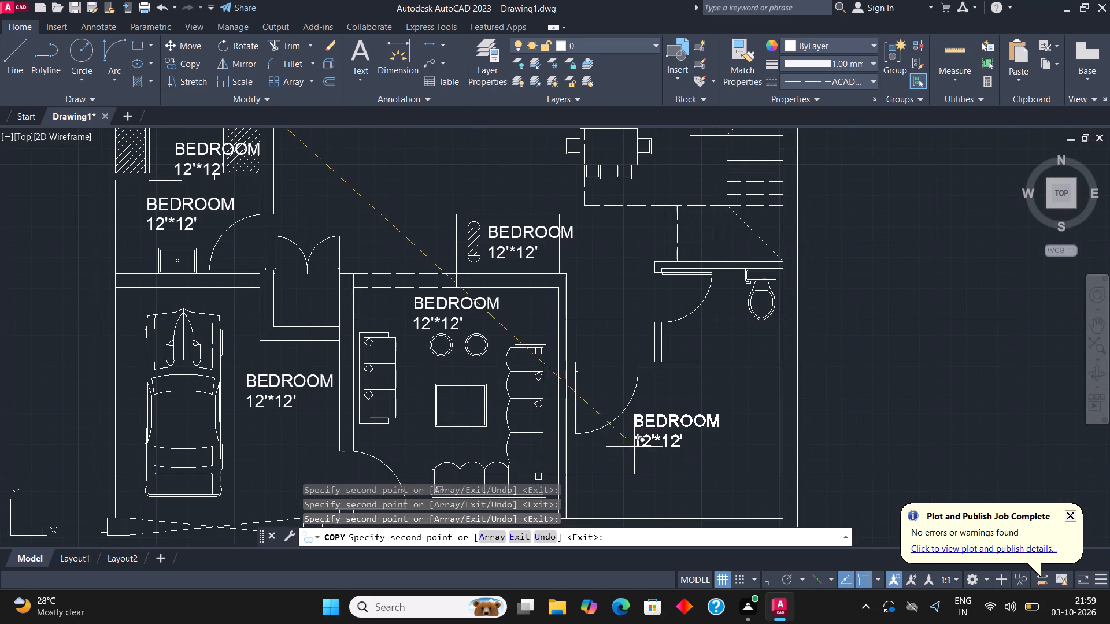
left_click(645, 469)
scroll(671, 339, "up", 1)
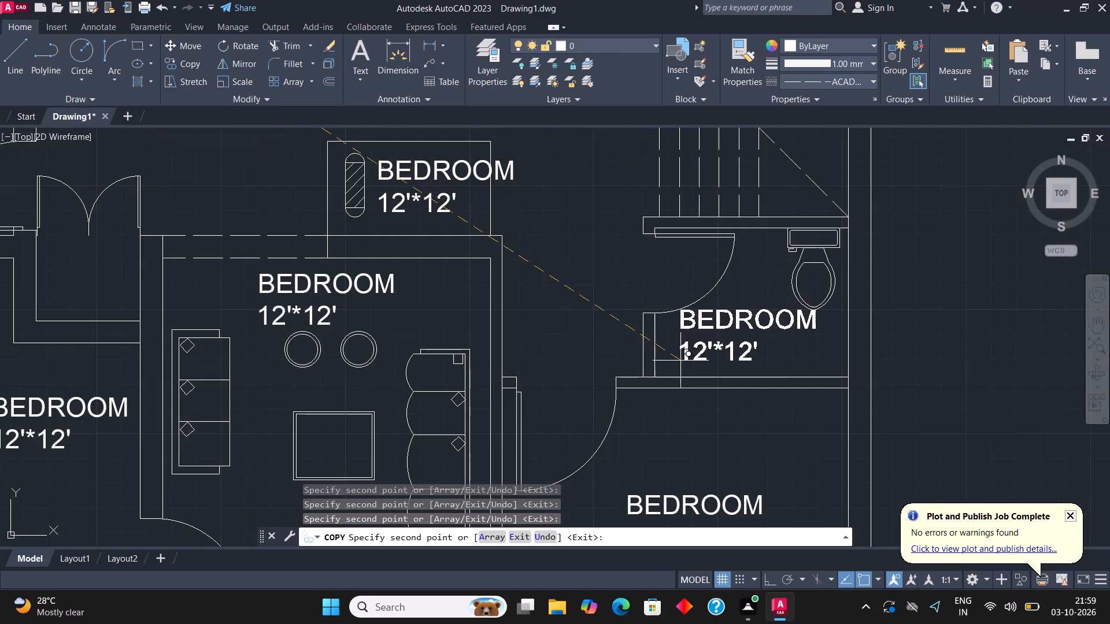
left_click(684, 369)
Copy the bedroom label into the kitchen floor area, above the dining table, and beside the kitchen's southwest counter.
scroll(624, 437, "down", 2)
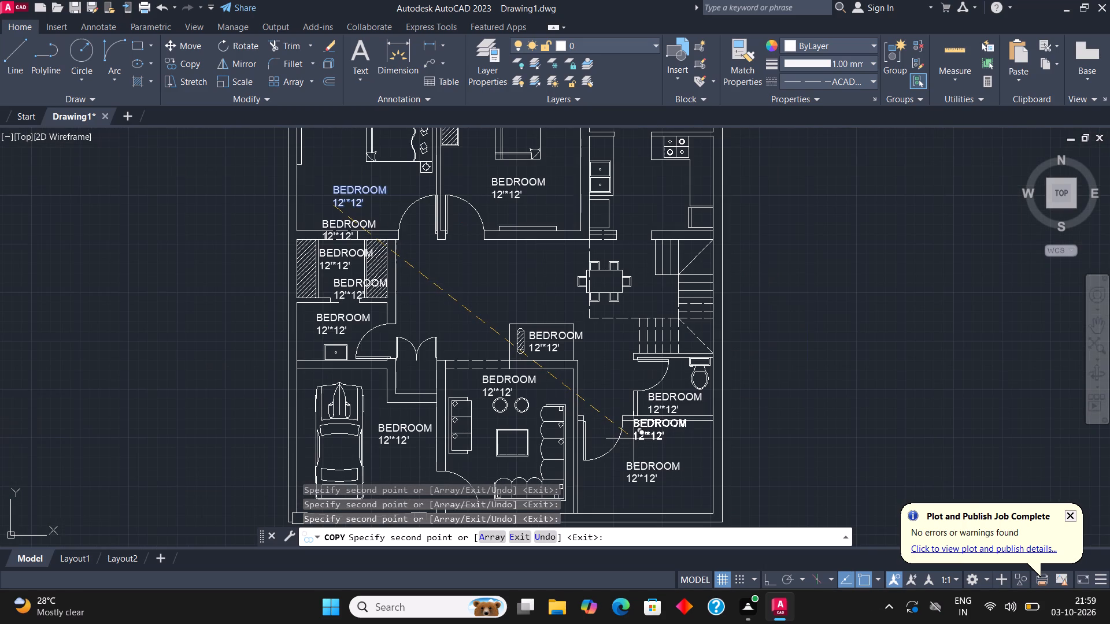
scroll(645, 472, "down", 1)
scroll(636, 316, "up", 2)
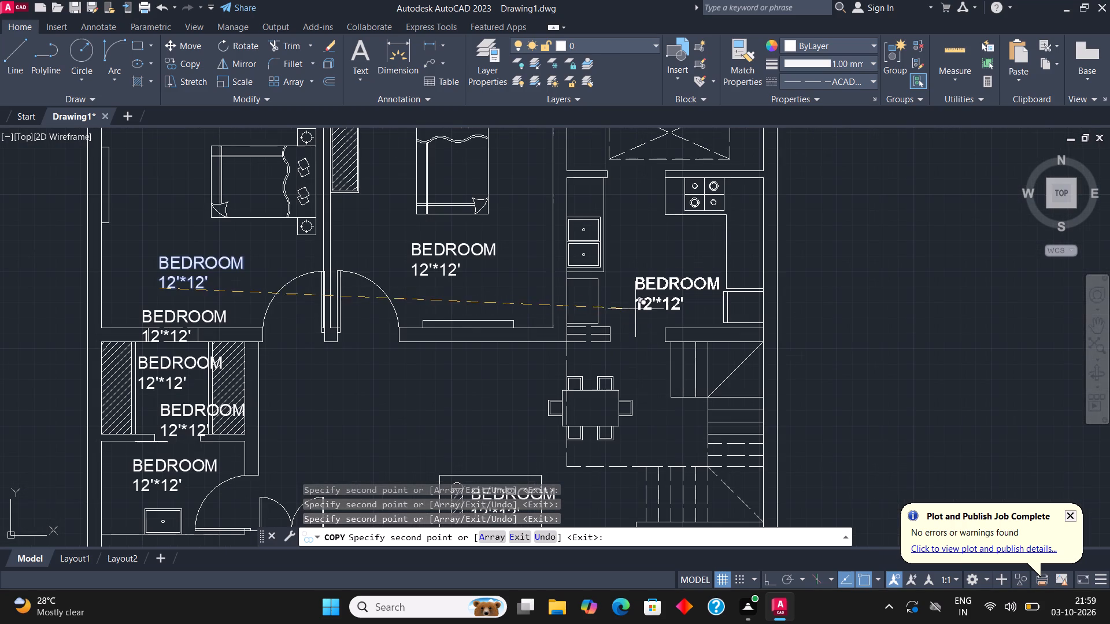
left_click(630, 285)
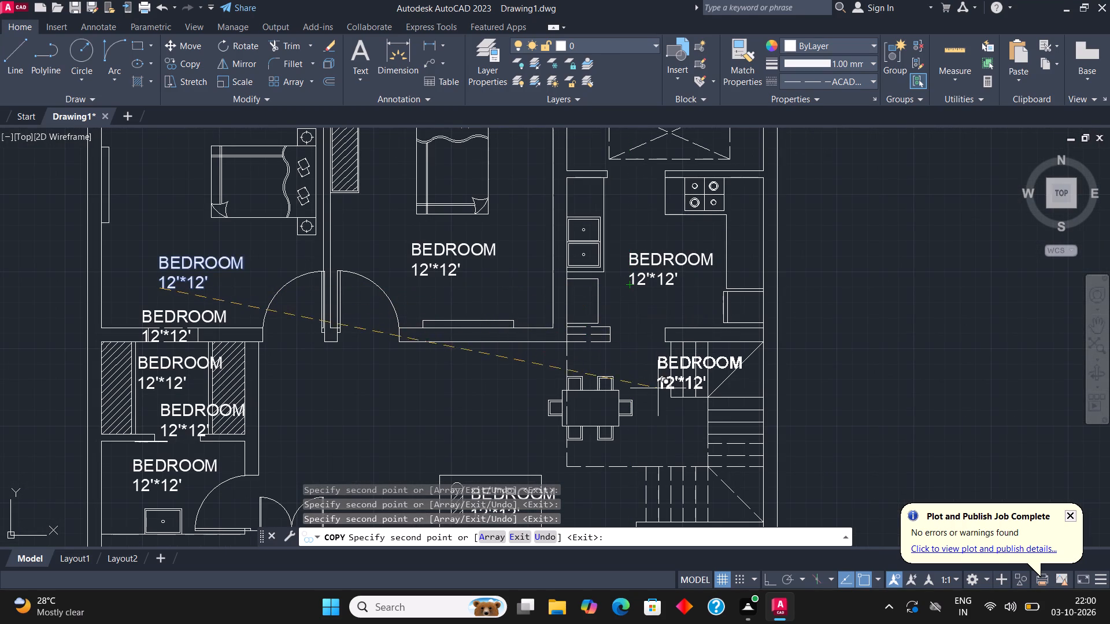
left_click(616, 359)
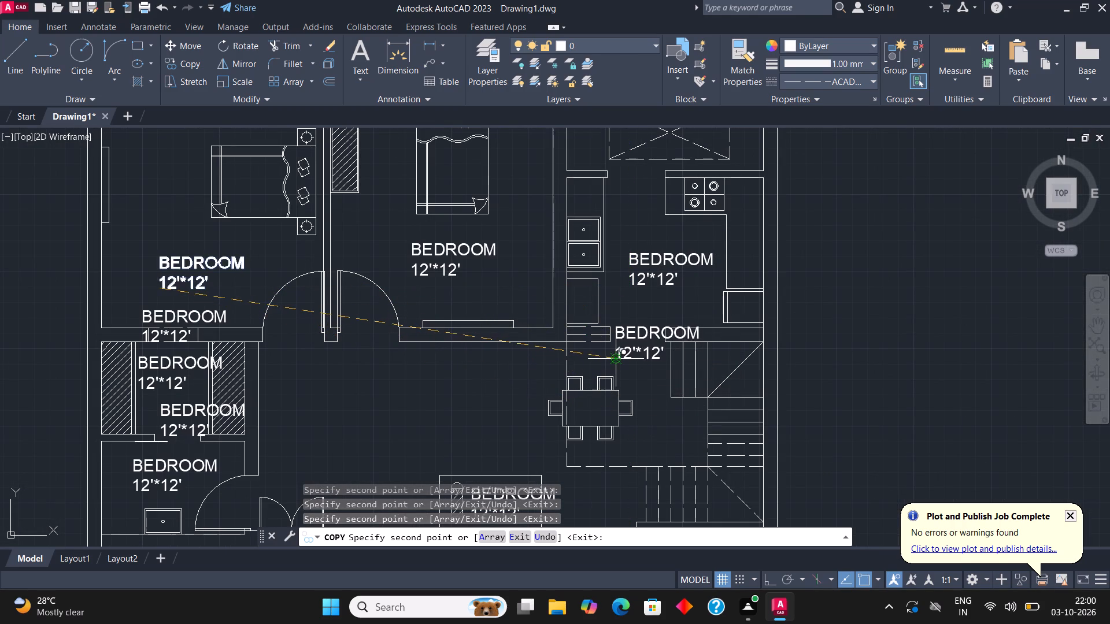
scroll(574, 307, "up", 1)
left_click(569, 326)
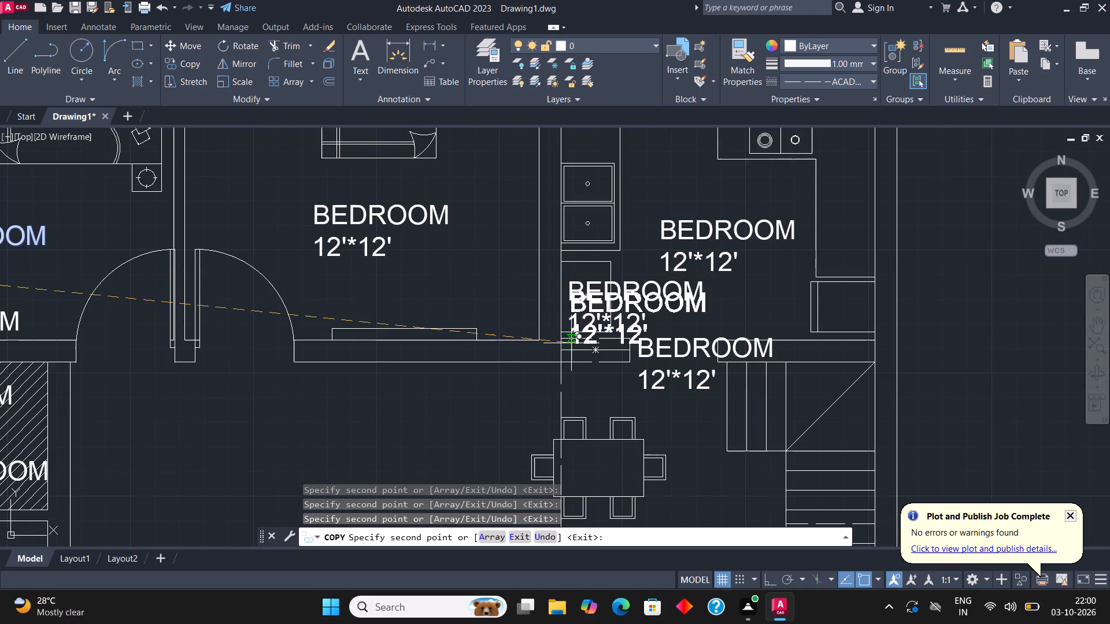
Copy the bedroom label onto the dashed, crossed rectangle in the northeast room.
scroll(598, 471, "down", 2)
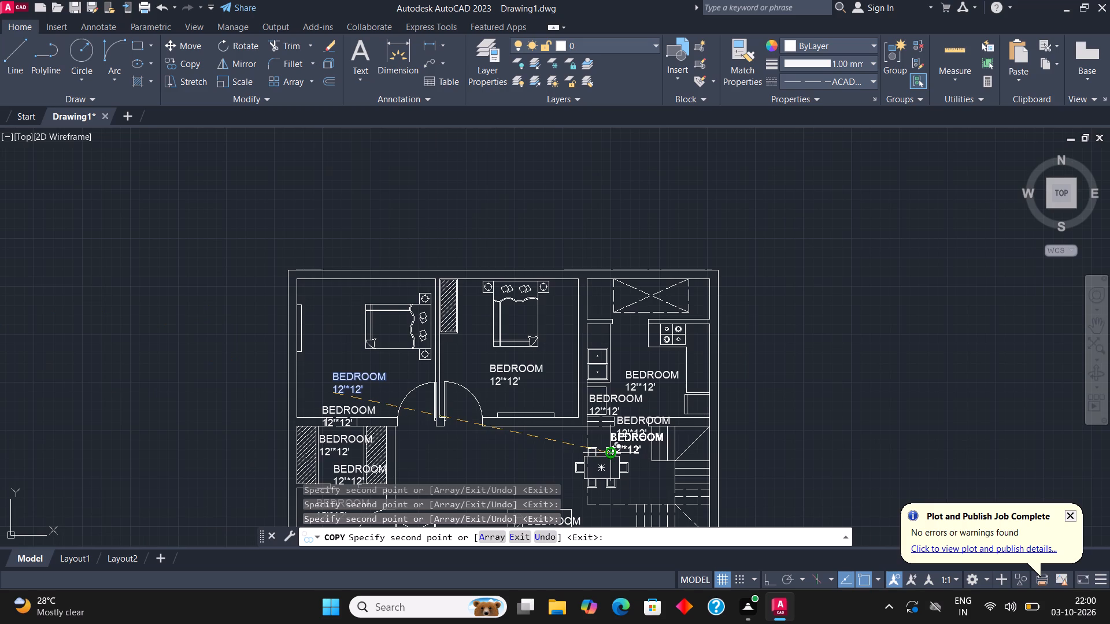
scroll(612, 455, "down", 1)
scroll(623, 356, "up", 3)
left_click(620, 387)
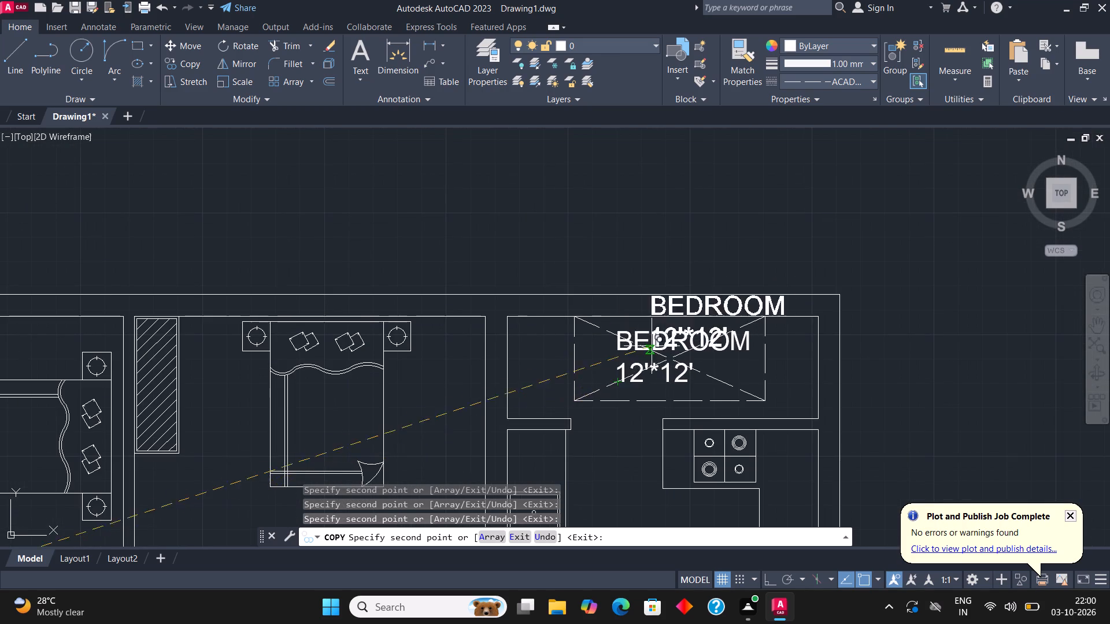
Copy the bedroom label into the open central hall south of the two bedrooms and finish copying.
scroll(661, 329, "down", 1)
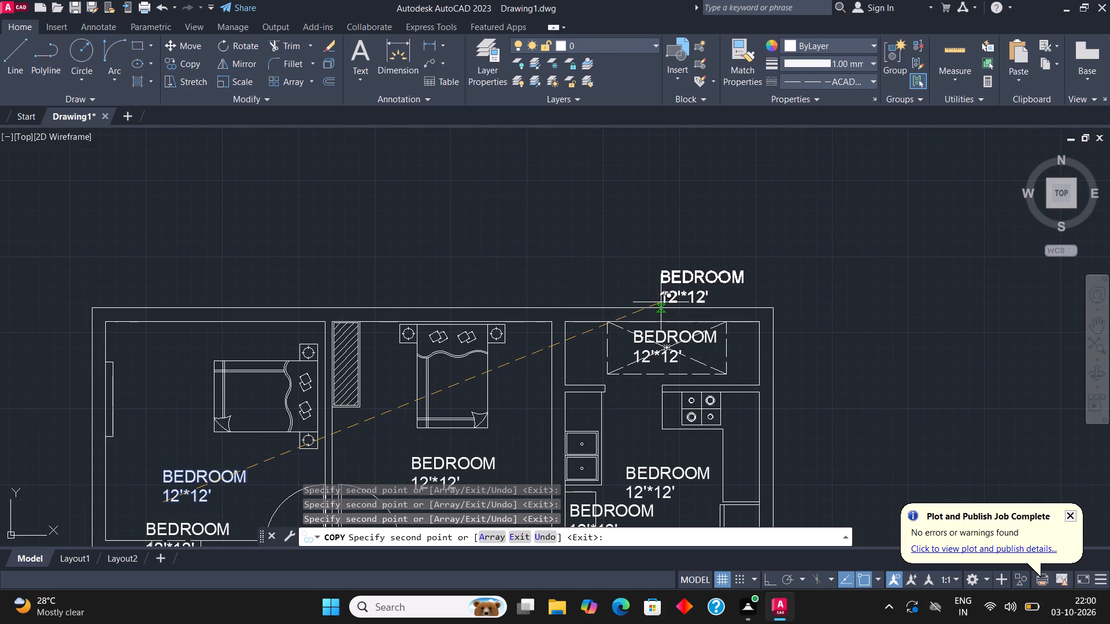
scroll(651, 296, "down", 2)
scroll(554, 437, "up", 1)
left_click(513, 432)
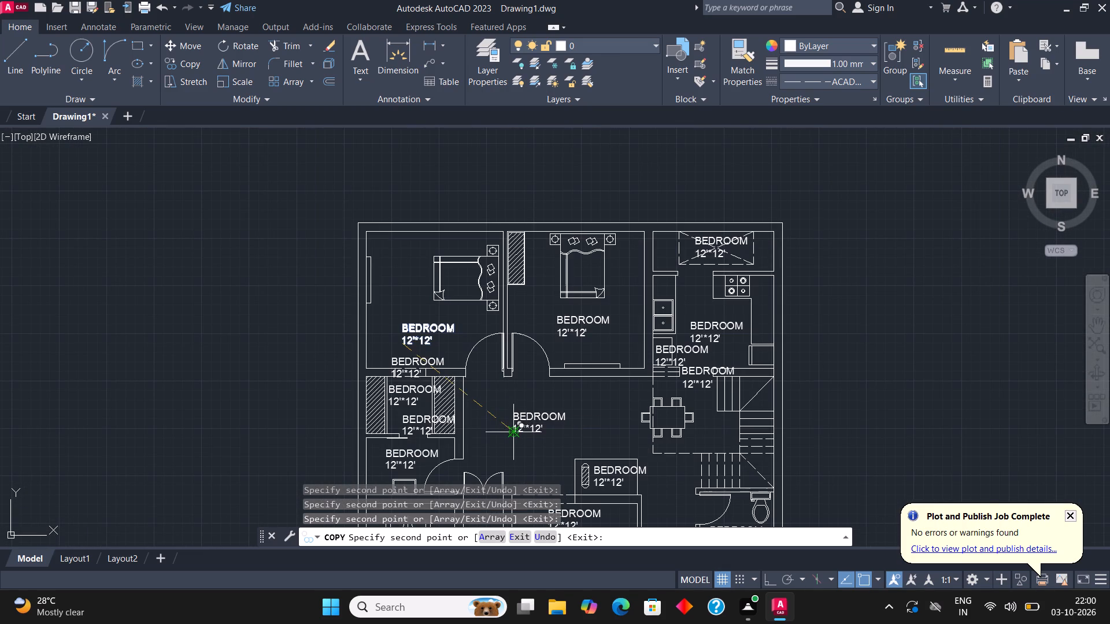
key("Escape")
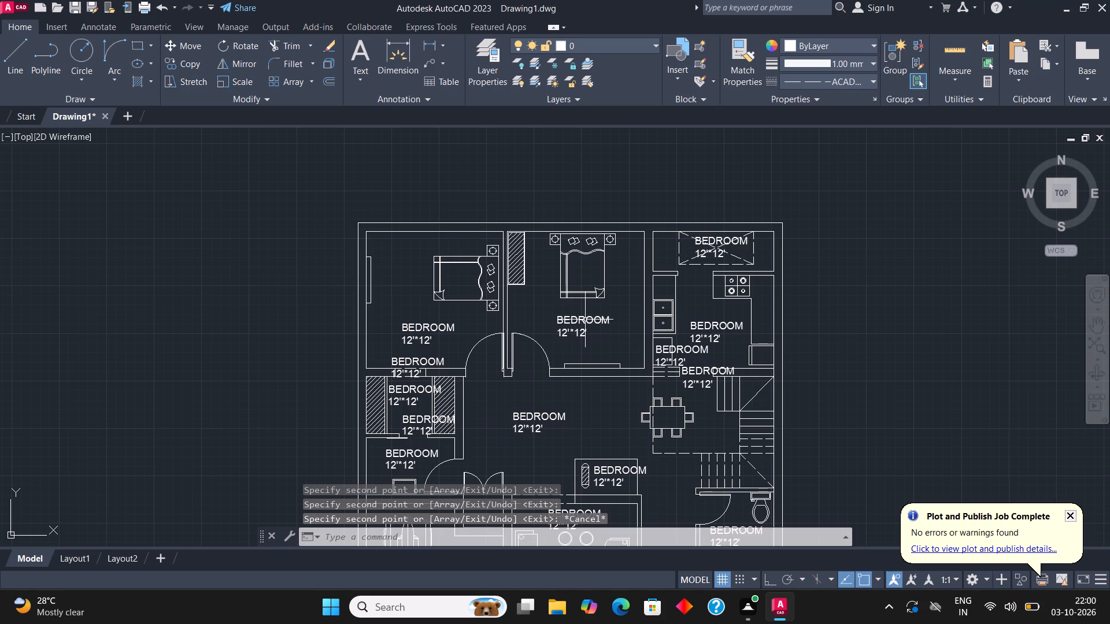
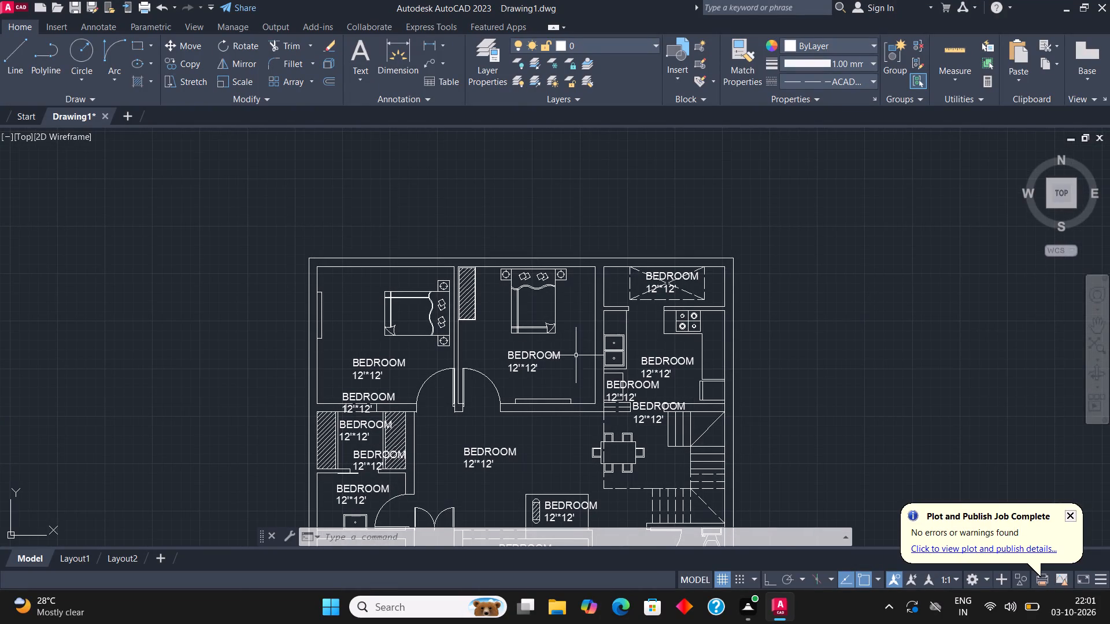
Change the size line of the middle bedroom's label, in the room with the upright bed, to 12'6"*12'.
scroll(528, 362, "up", 2)
left_click(523, 356)
right_click(517, 346)
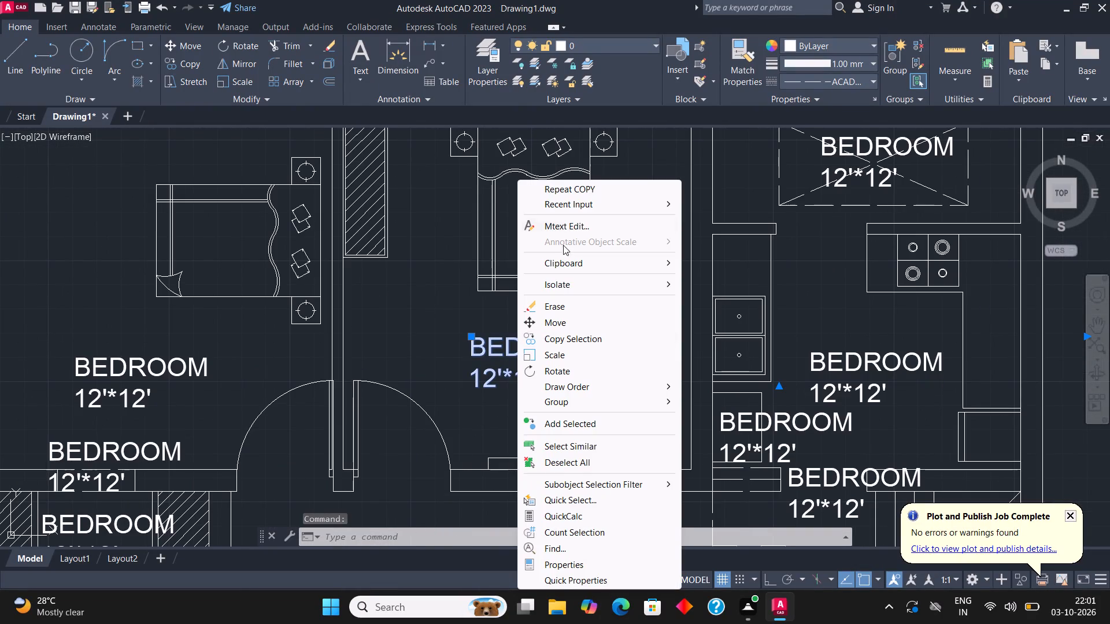
left_click(569, 224)
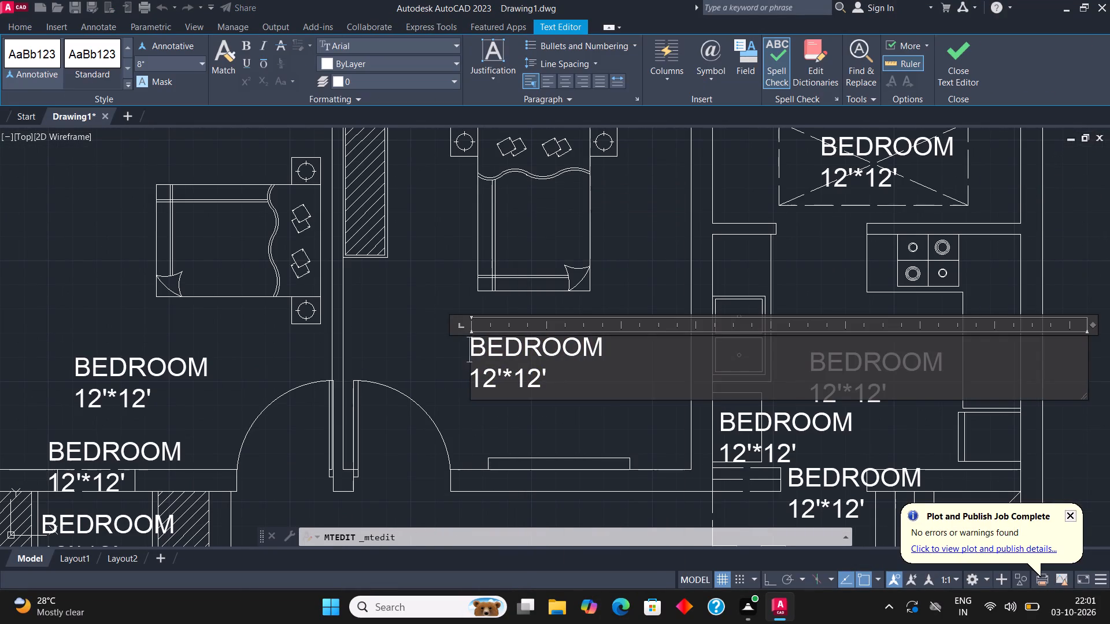
left_click(502, 373)
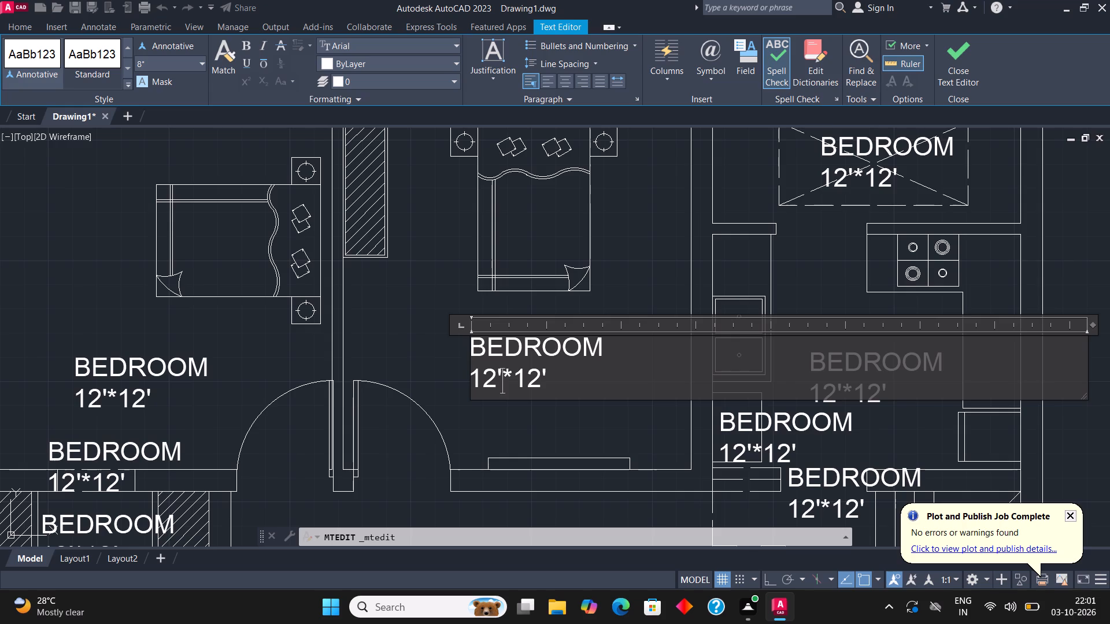
type("6\"")
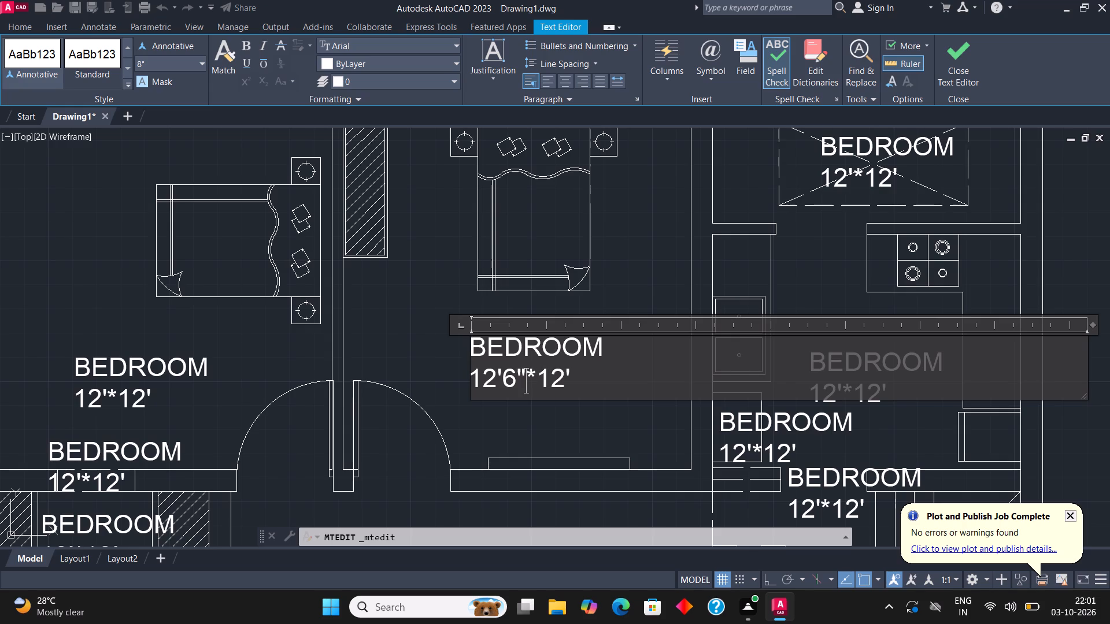
left_click(943, 80)
Replace the label text inside the dashed crossed rectangle above the kitchen with OPEN and 3'6" WIDE on two lines.
scroll(495, 326, "down", 2)
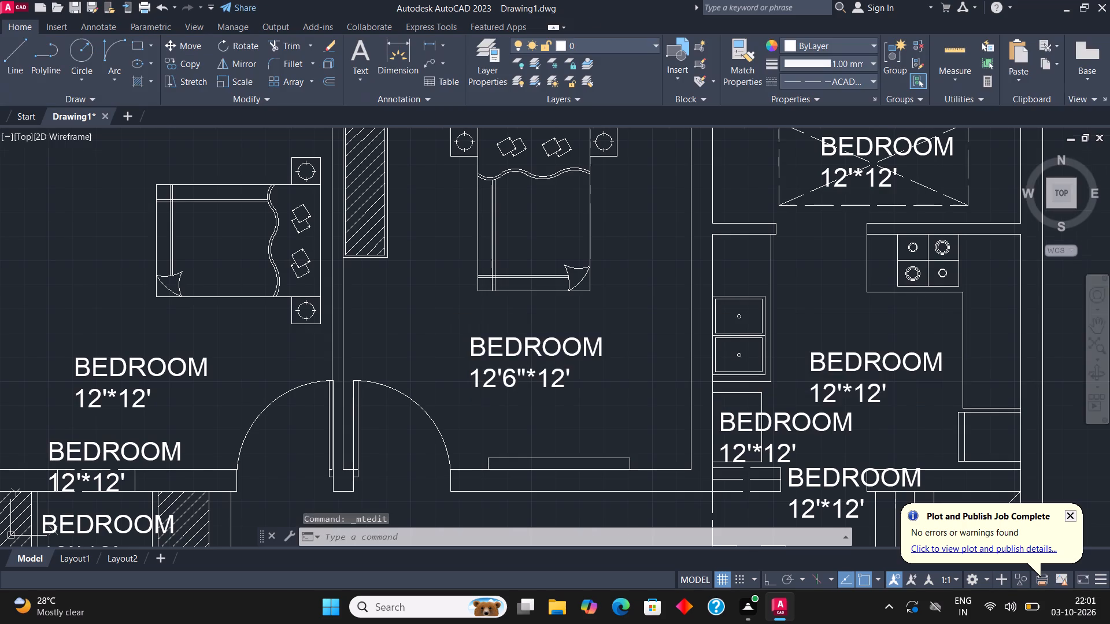
middle_click_drag(660, 281, 631, 306)
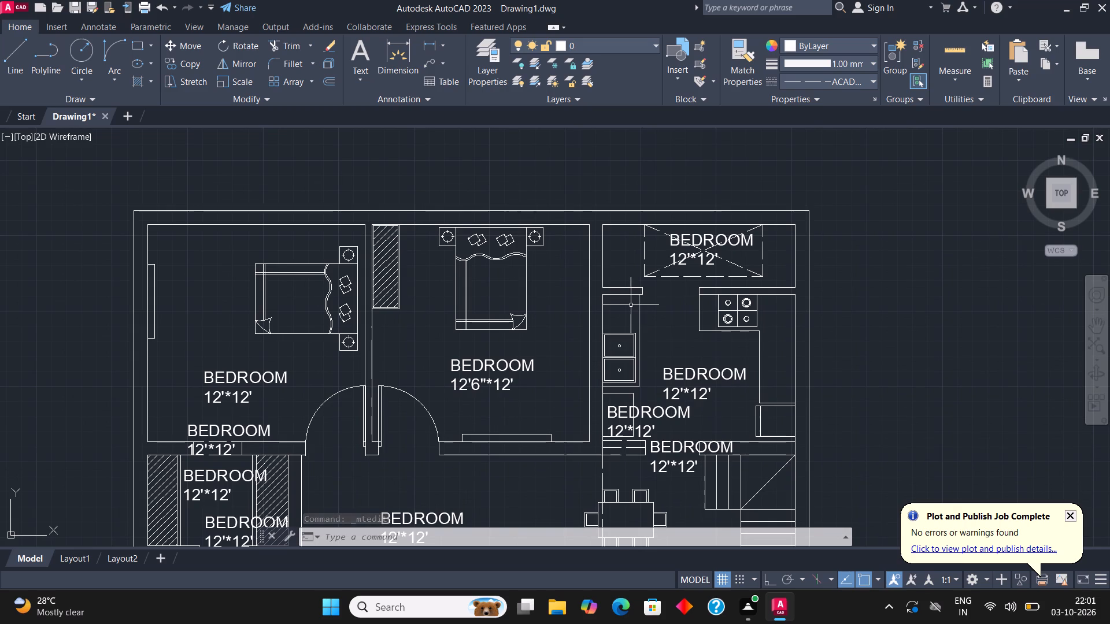
middle_click_drag(592, 321, 419, 427)
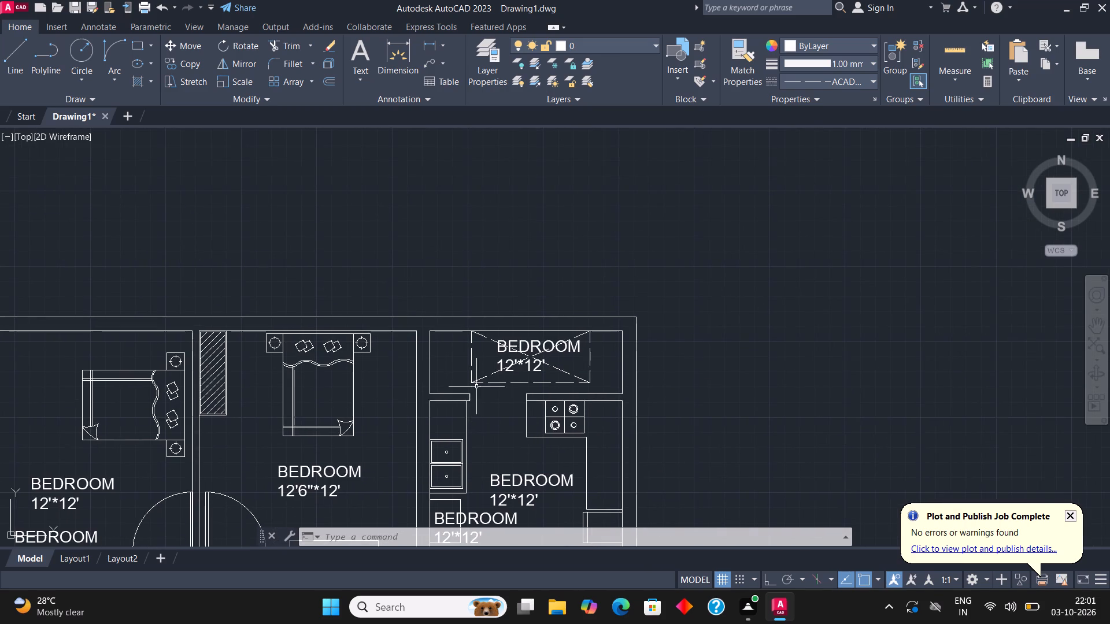
scroll(553, 332, "up", 3)
scroll(486, 366, "down", 1)
left_click(473, 373)
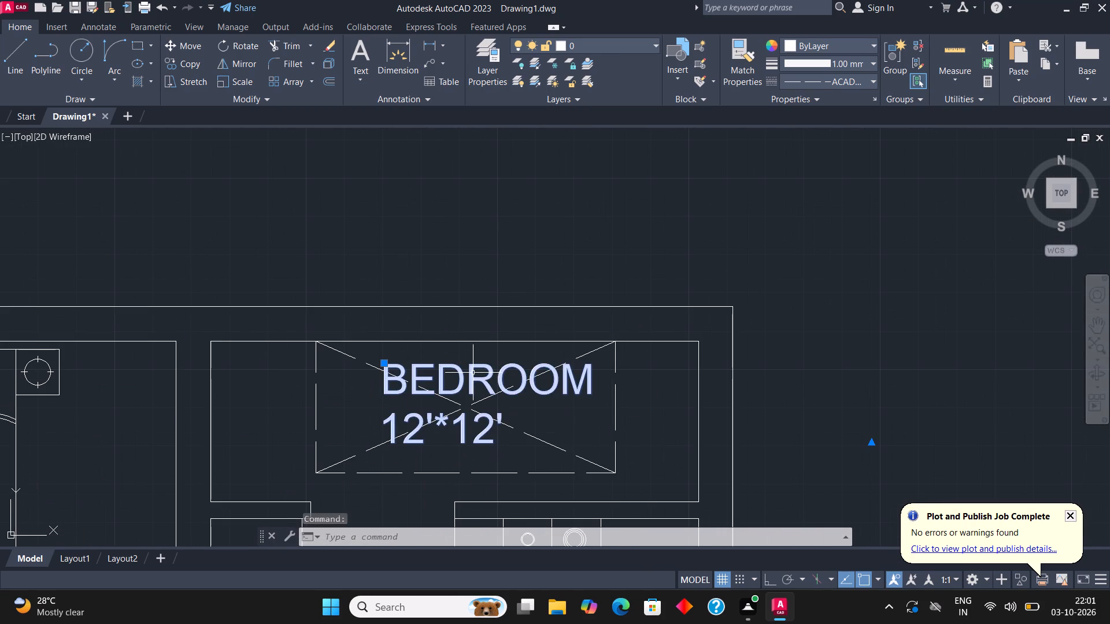
right_click(473, 373)
left_click(548, 226)
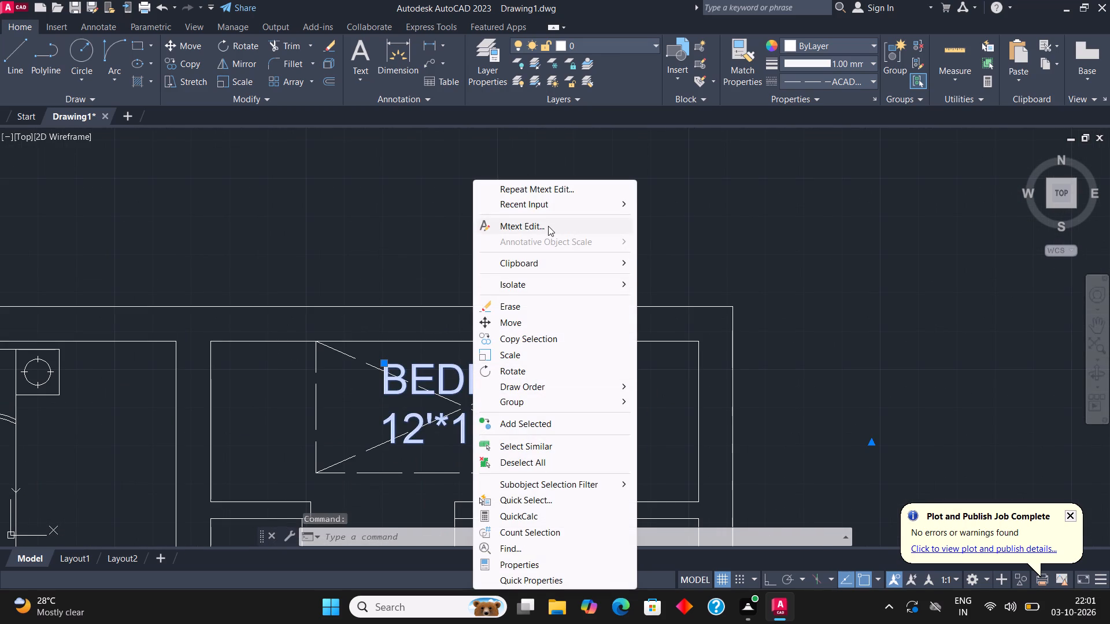
left_click(542, 421)
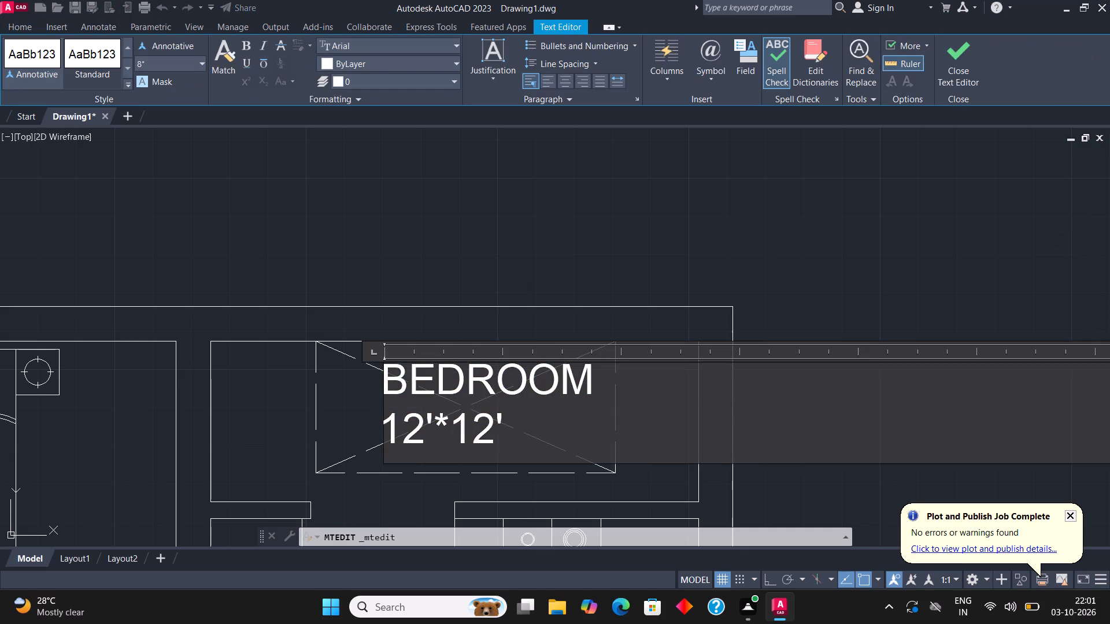
key("BackSpace")
key("BackSpace")
key("BackSpace")
key("BackSpace")
key("BackSpace")
key("BackSpace")
key("BackSpace")
key("BackSpace")
key("BackSpace")
key("BackSpace")
key("BackSpace")
key("BackSpace")
key("BackSpace")
key("BackSpace")
key("BackSpace")
key("BackSpace")
key("BackSpace")
key("BackSpace")
key("BackSpace")
key("BackSpace")
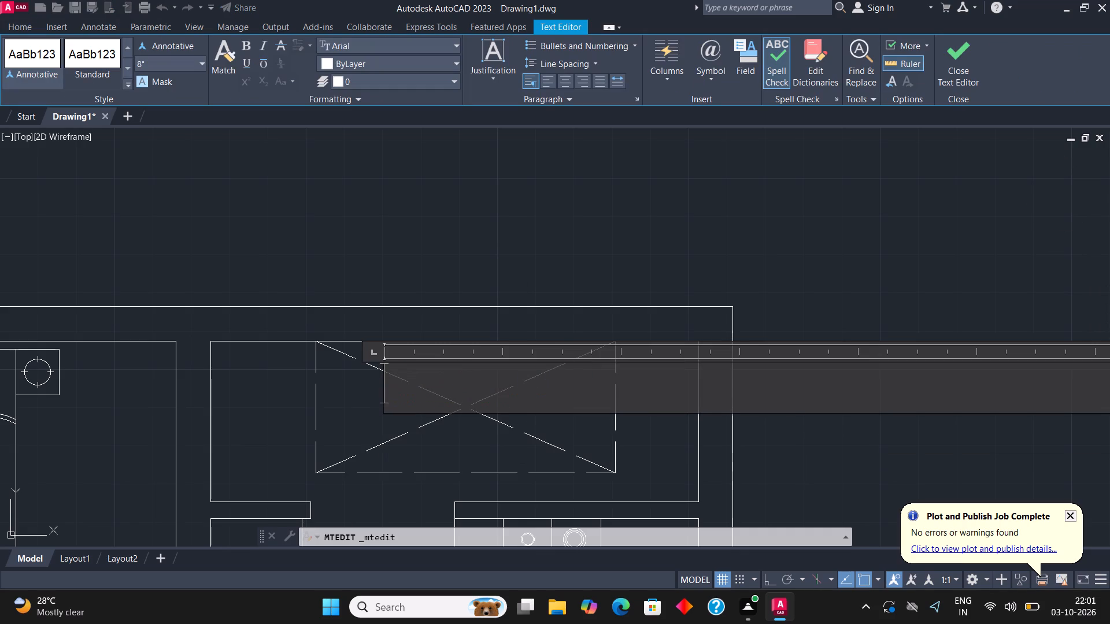
type("OPEN")
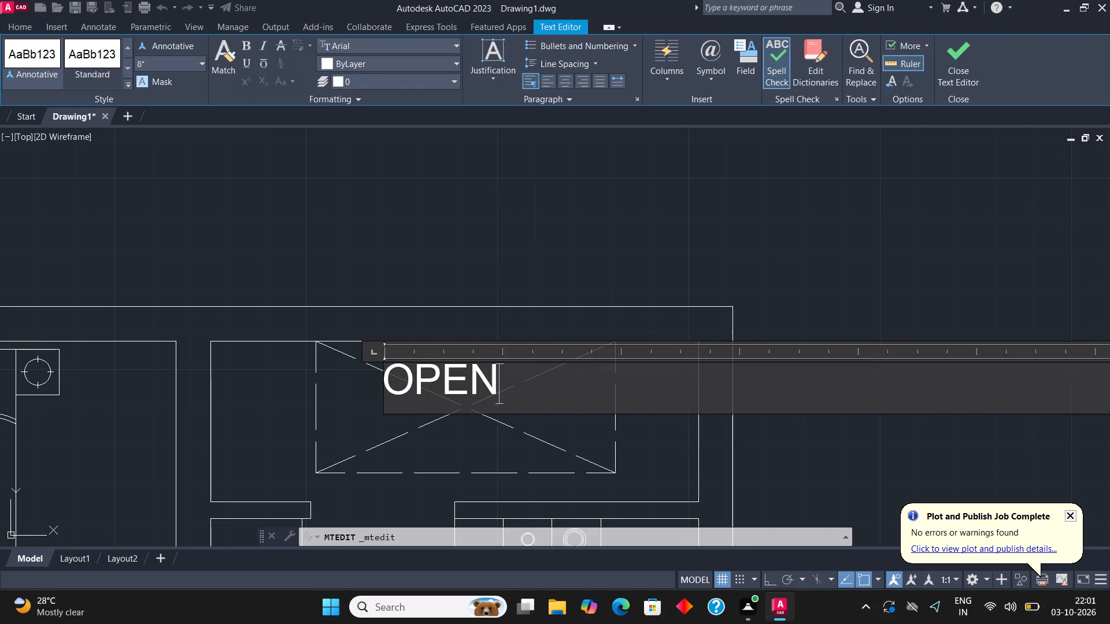
key("Return")
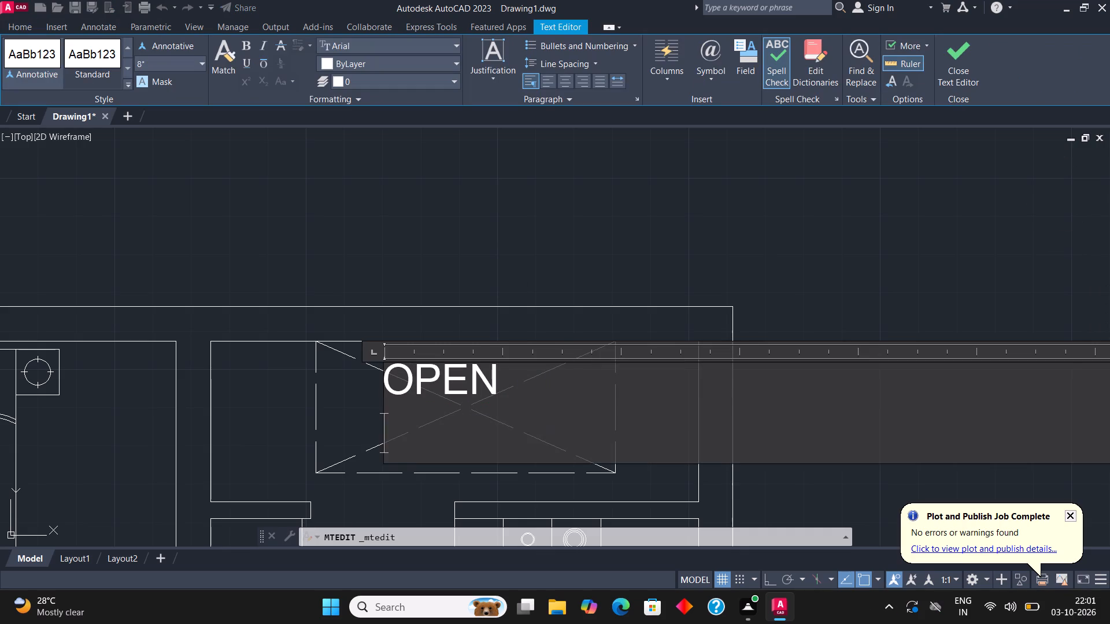
type("3'6' WIDE")
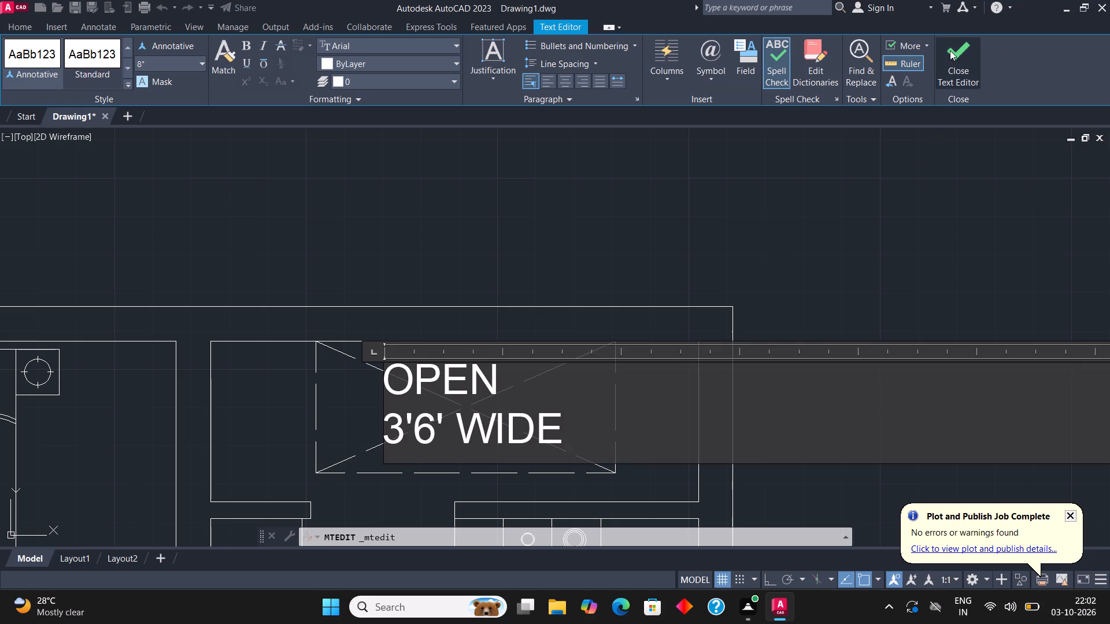
left_click(445, 417)
key("BackSpace")
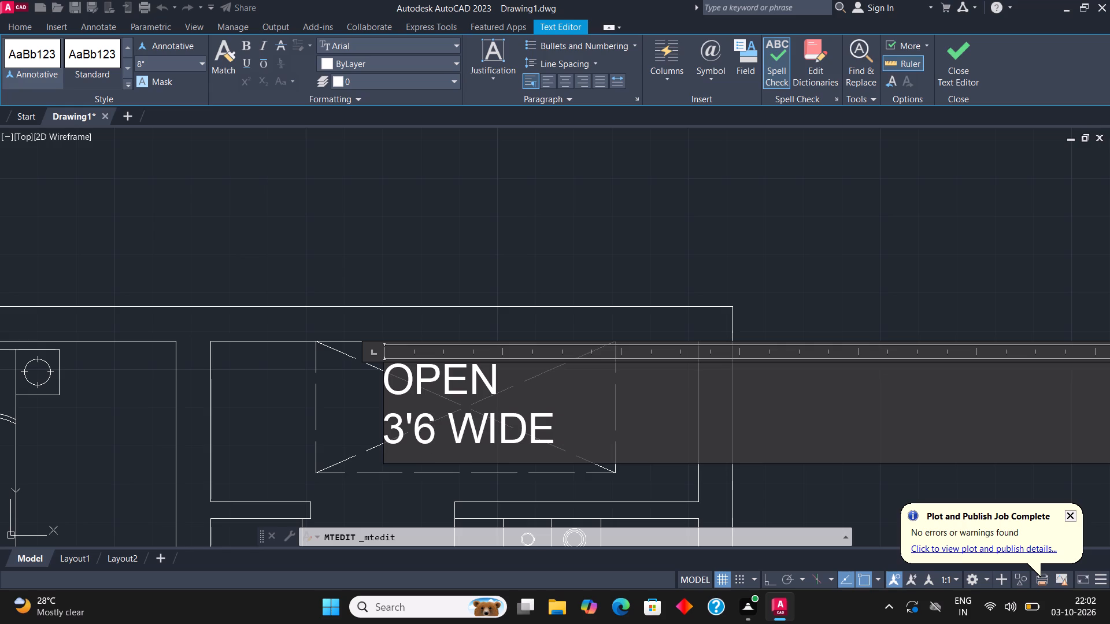
key("shift+quotedbl")
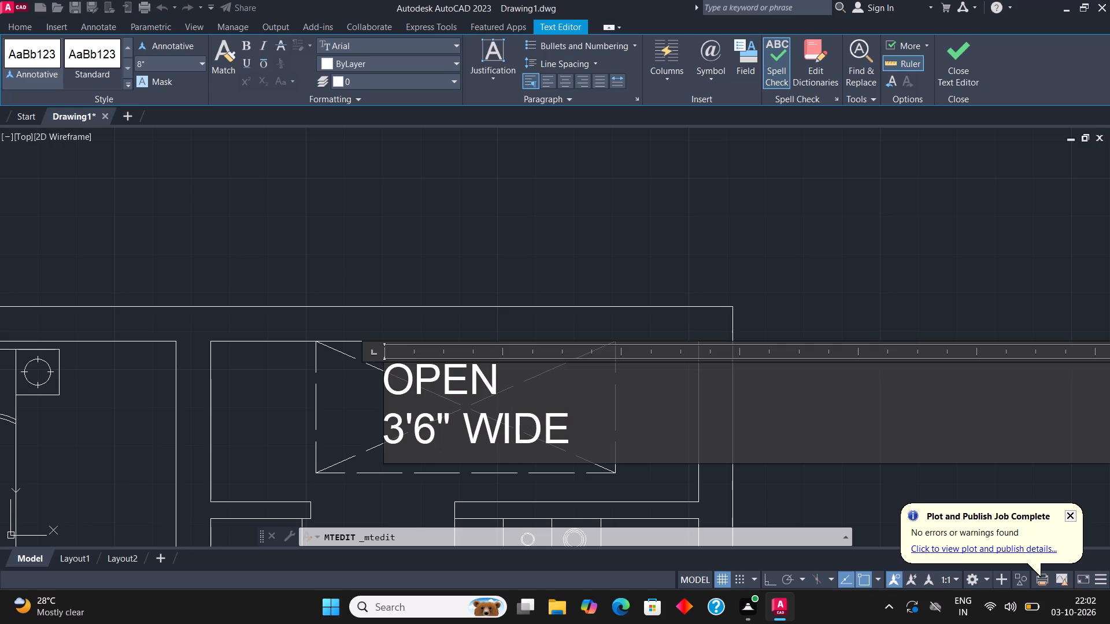
left_click(957, 70)
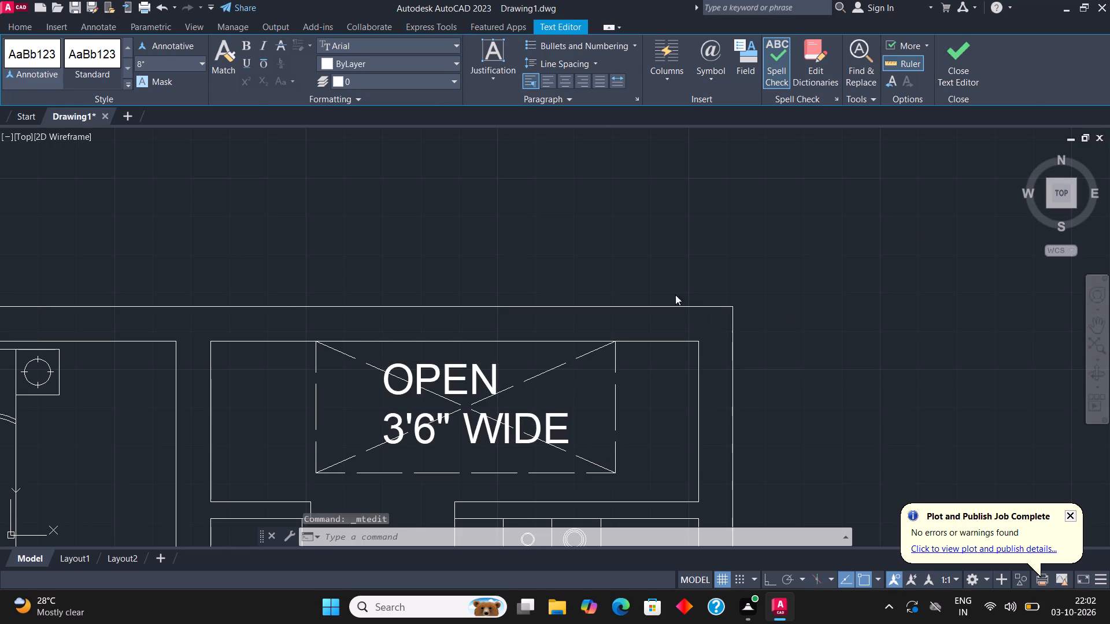
Replace the BEDROOM label beside the stove and sink with KITCHEN and the size 10'7.5"*8'1.5" on a second line.
scroll(666, 282, "down", 2)
scroll(618, 284, "down", 1)
scroll(609, 428, "up", 2)
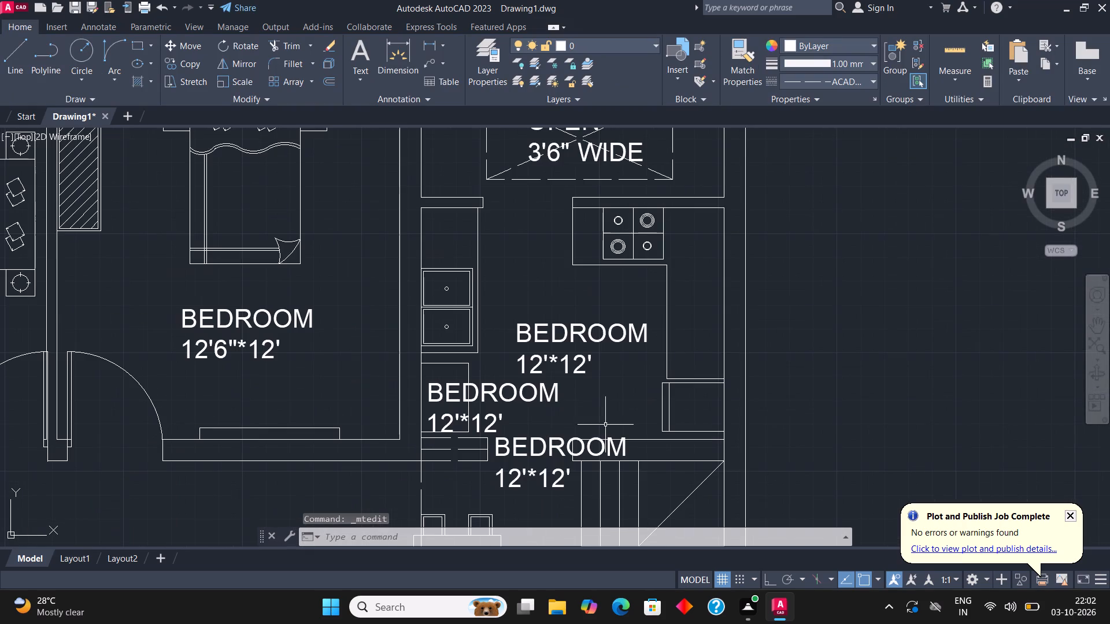
left_click(572, 325)
right_click(569, 326)
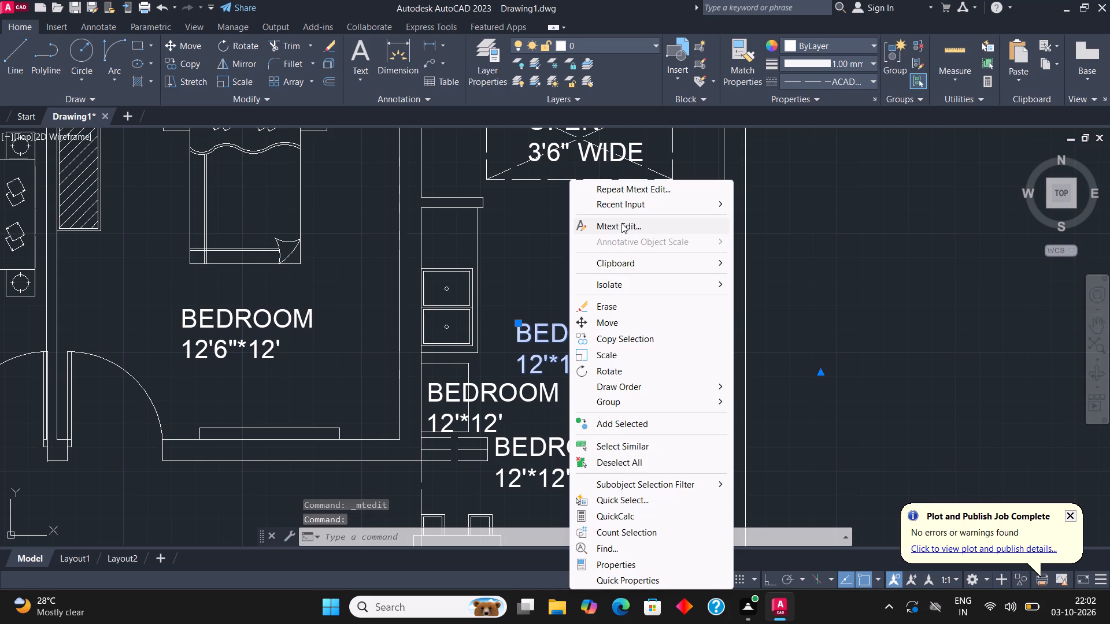
left_click(621, 222)
left_click(606, 374)
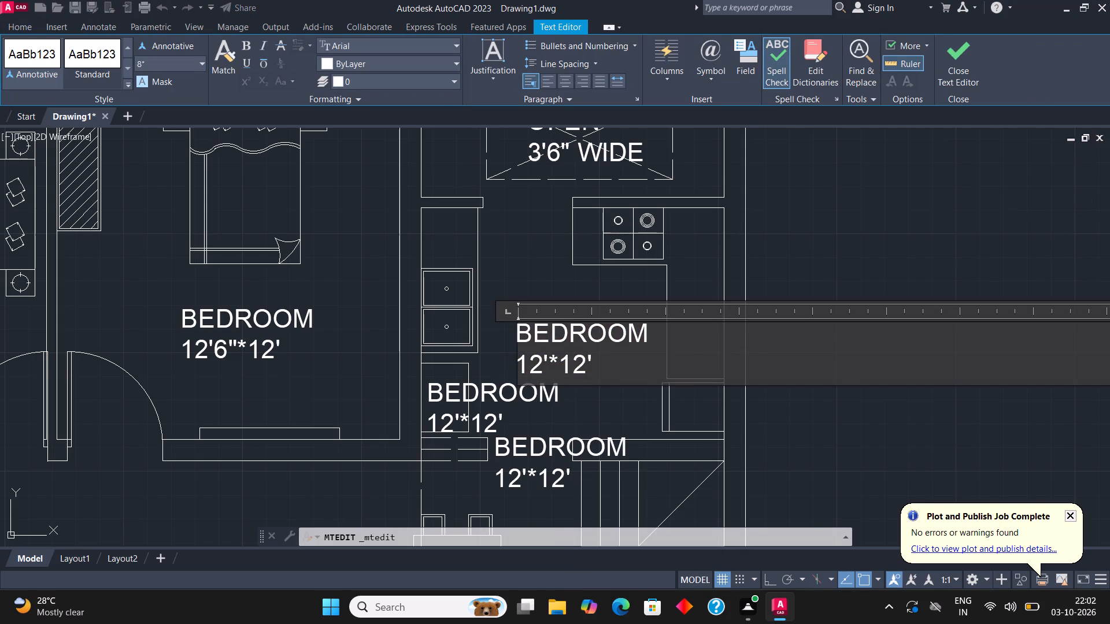
key("BackSpace")
key("BackSpace")
key("BackSpace")
key("BackSpace")
key("BackSpace")
key("BackSpace")
key("BackSpace")
key("BackSpace")
key("BackSpace")
key("BackSpace")
key("BackSpace")
key("BackSpace")
key("BackSpace")
key("BackSpace")
key("BackSpace")
key("BackSpace")
key("BackSpace")
key("BackSpace")
key("BackSpace")
key("BackSpace")
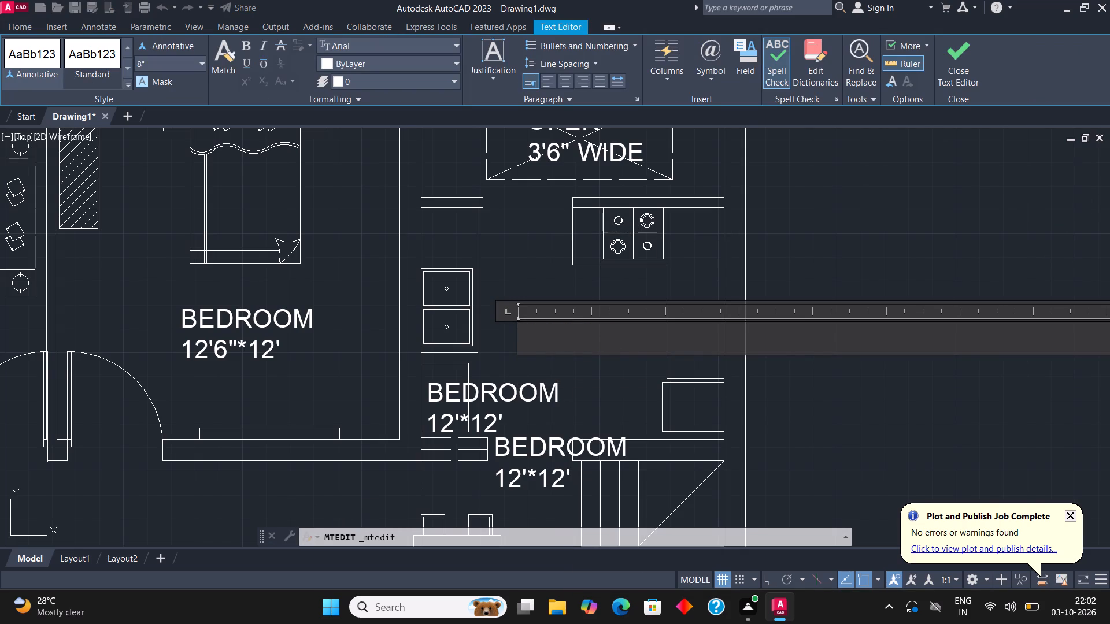
type("KITCHEN")
key("Return")
type("10'")
key("7")
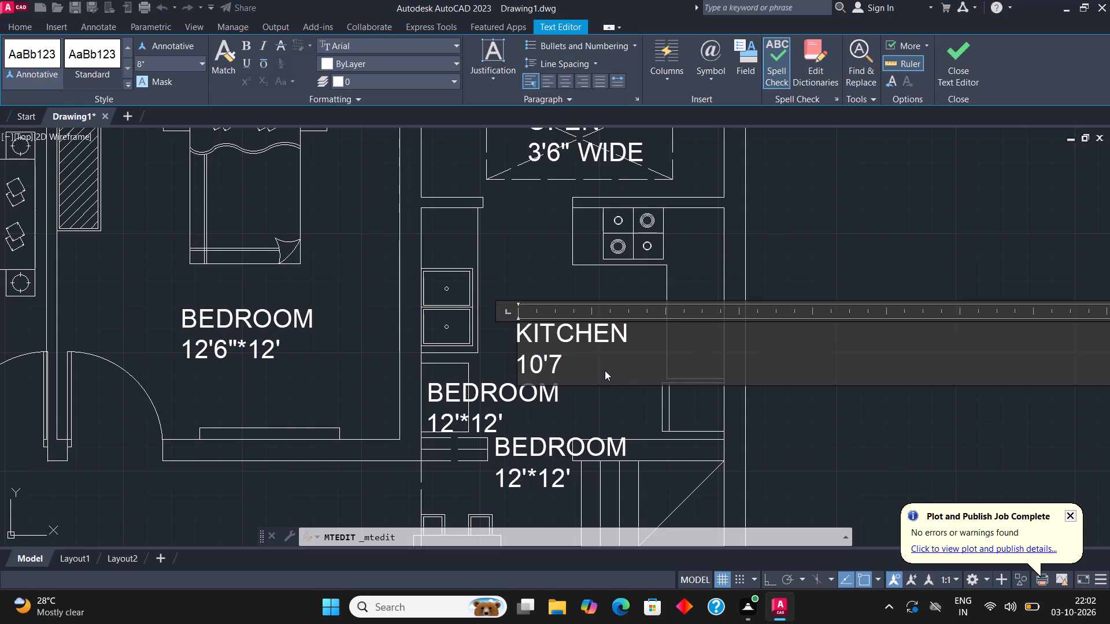
type(".5\"*")
type("8'")
type("1.5\"")
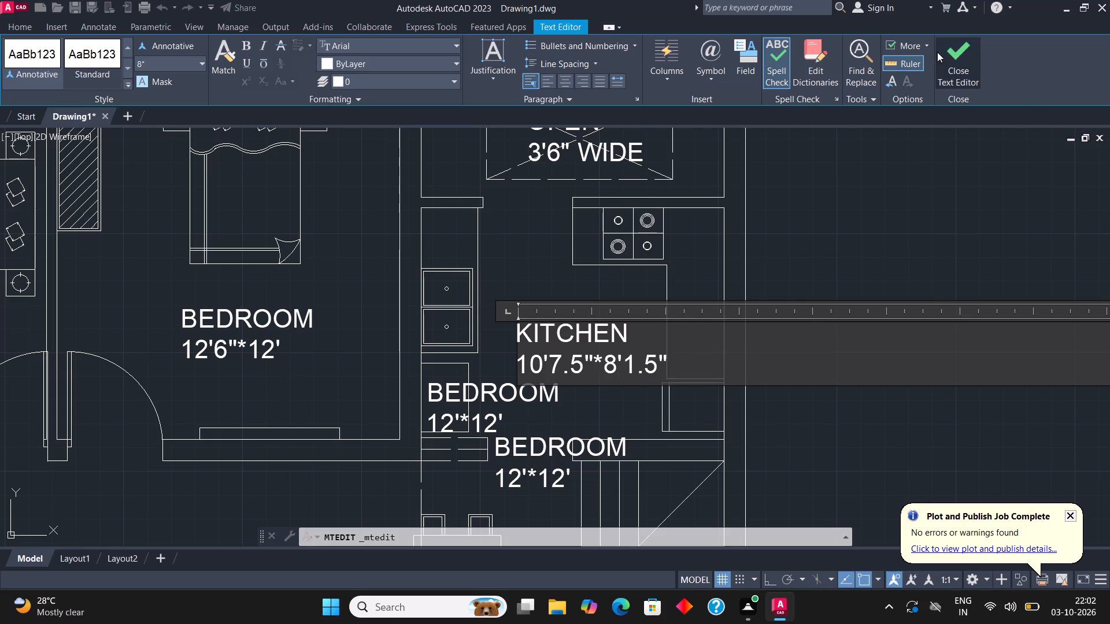
left_click(937, 52)
Move the KITCHEN label straight up, level with the double sink and clear of the BEDROOM label beneath it.
left_click(573, 326)
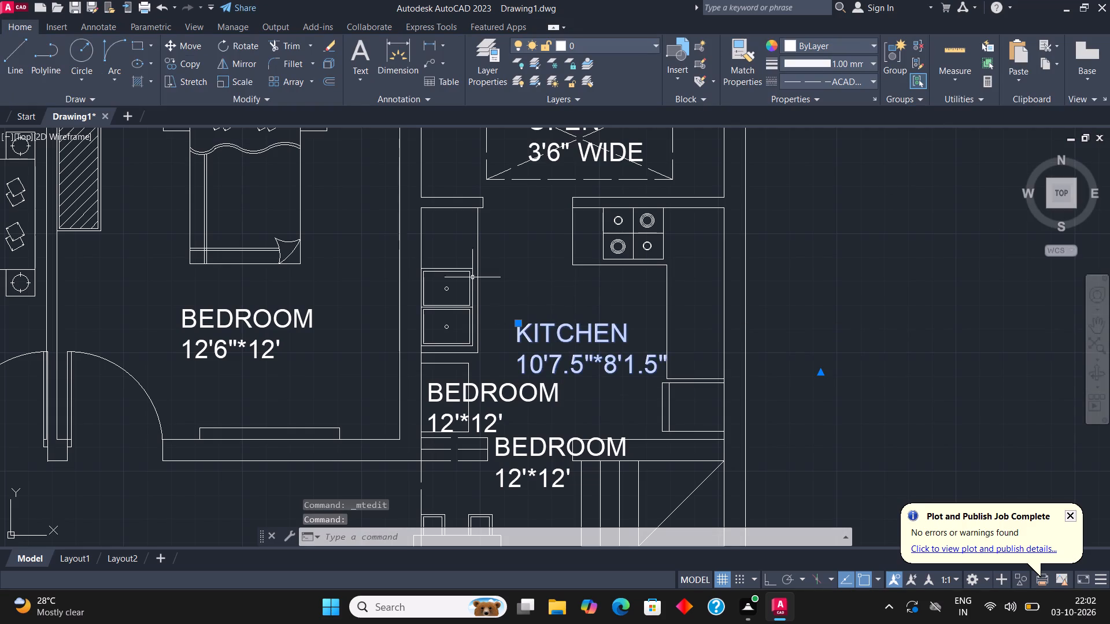
left_click(179, 40)
left_click(589, 351)
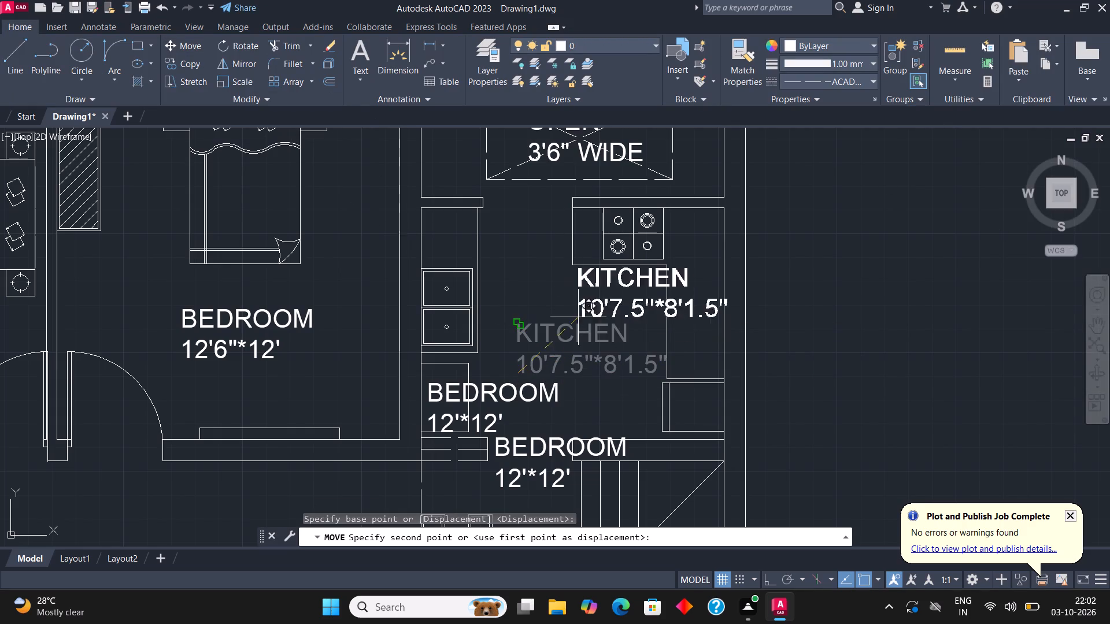
left_click(523, 326)
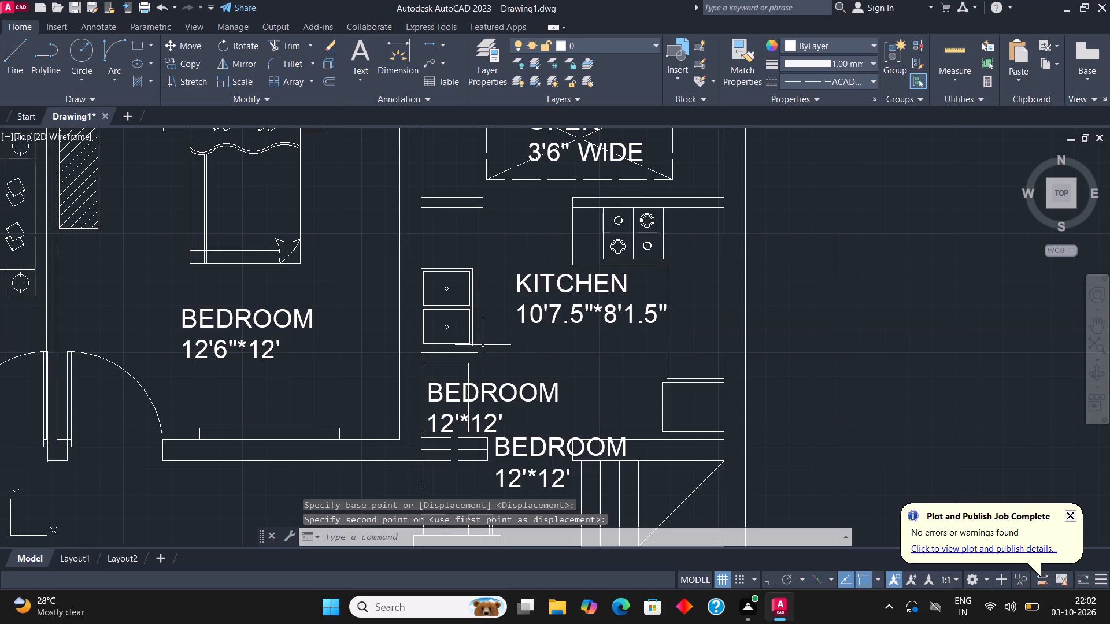
Replace the BEDROOM label over the small cabinet below the kitchen sink with the text ALMARA.
left_click(486, 399)
right_click(486, 398)
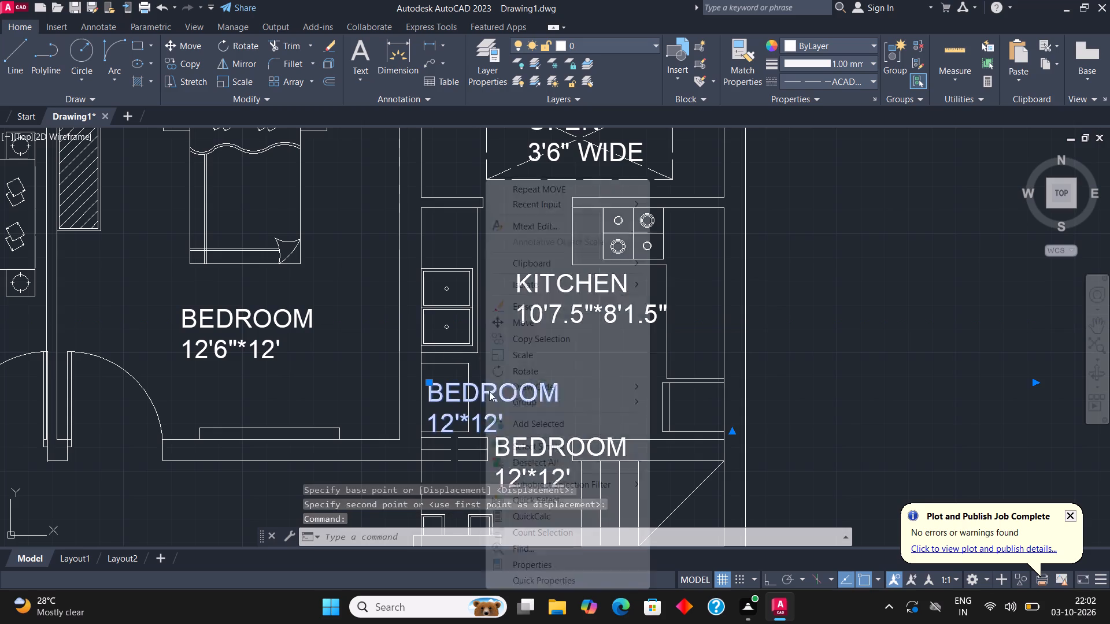
left_click(586, 223)
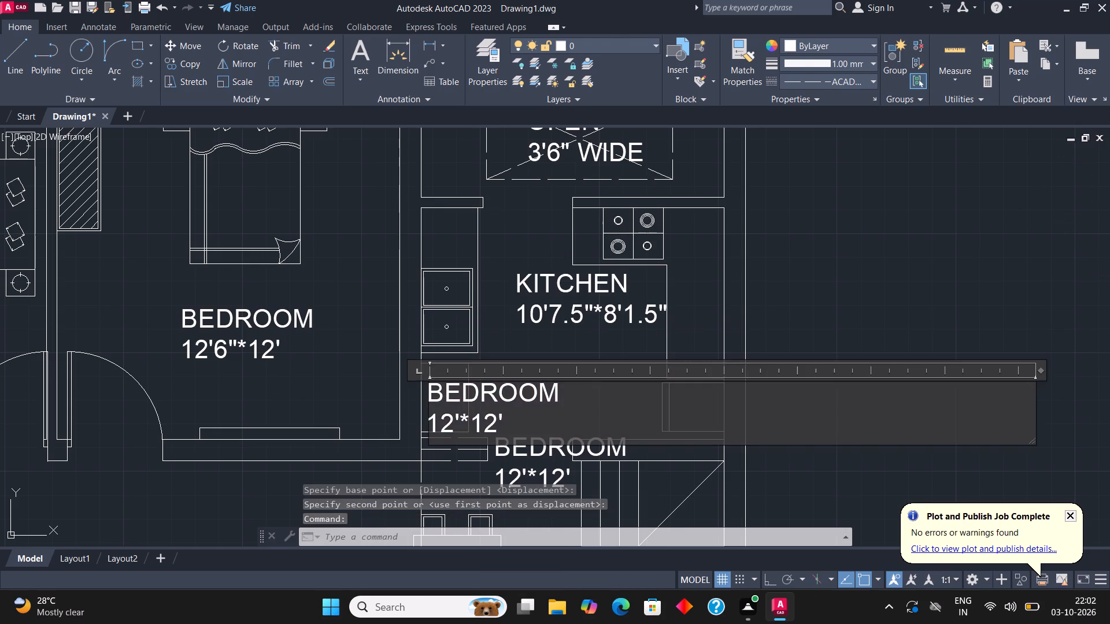
left_click(505, 415)
key("BackSpace")
key("BackSpace")
key("BackSpace")
key("BackSpace")
key("BackSpace")
key("BackSpace")
key("BackSpace")
key("BackSpace")
key("BackSpace")
key("BackSpace")
key("BackSpace")
key("BackSpace")
key("BackSpace")
key("BackSpace")
key("BackSpace")
key("BackSpace")
key("BackSpace")
key("BackSpace")
key("BackSpace")
key("BackSpace")
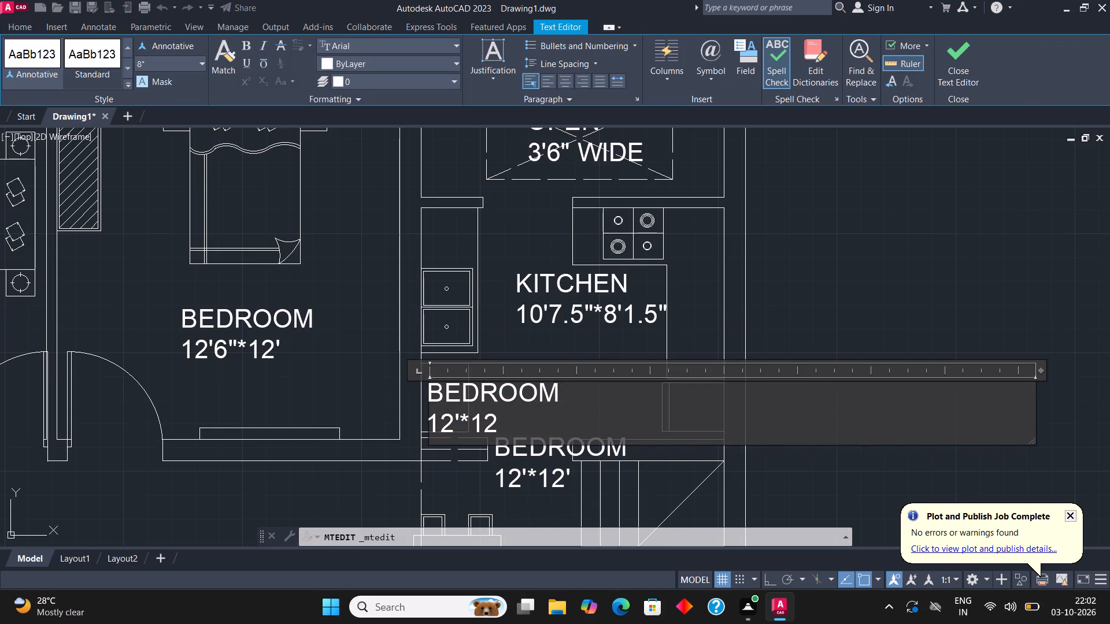
type("AL")
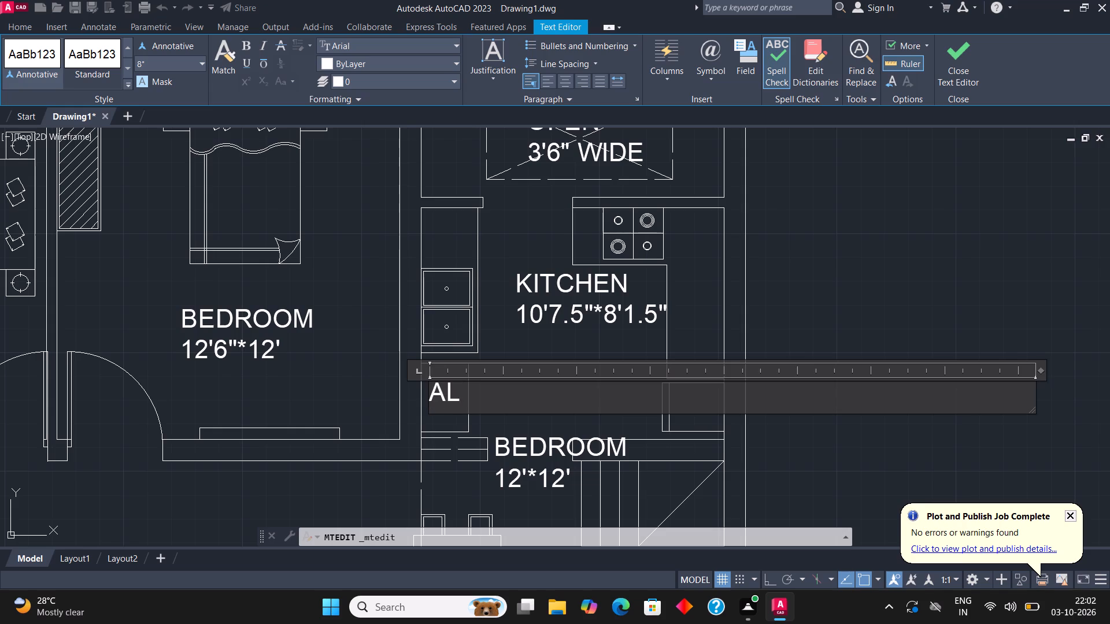
key("m")
type("ARA")
left_click(949, 53)
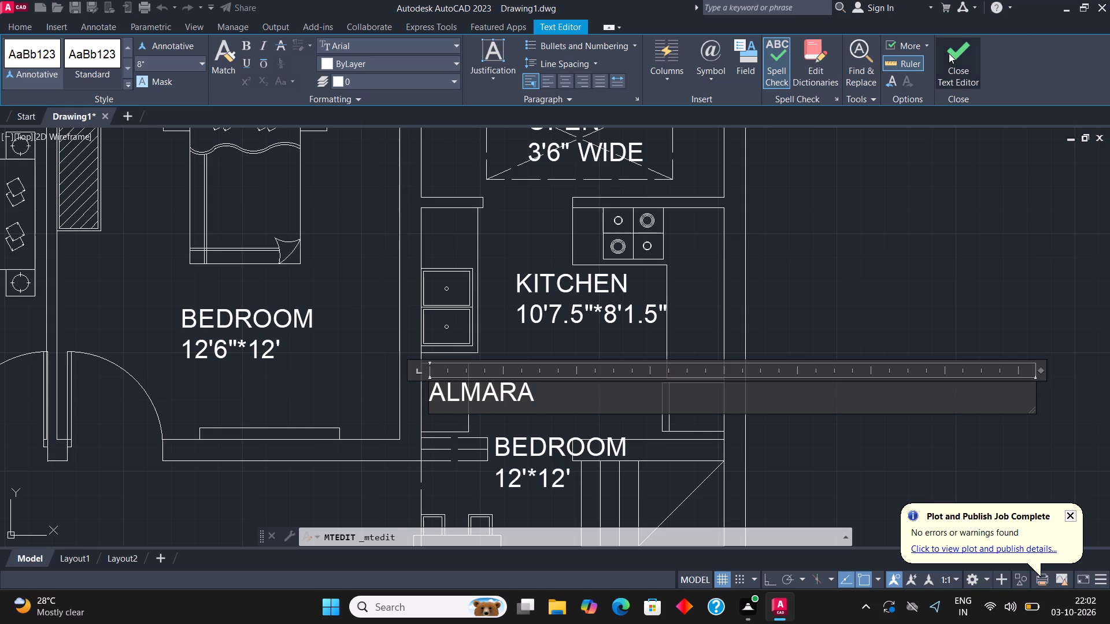
Rotate the ALMARA label a quarter turn so it reads vertically from bottom to top.
left_click(516, 389)
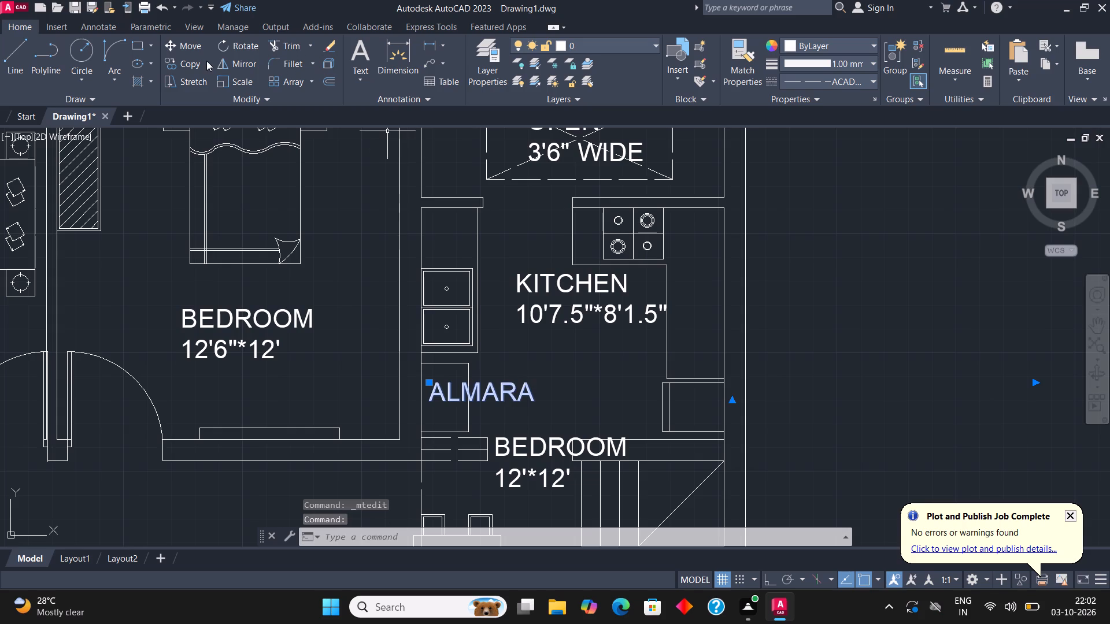
left_click(235, 46)
left_click(560, 391)
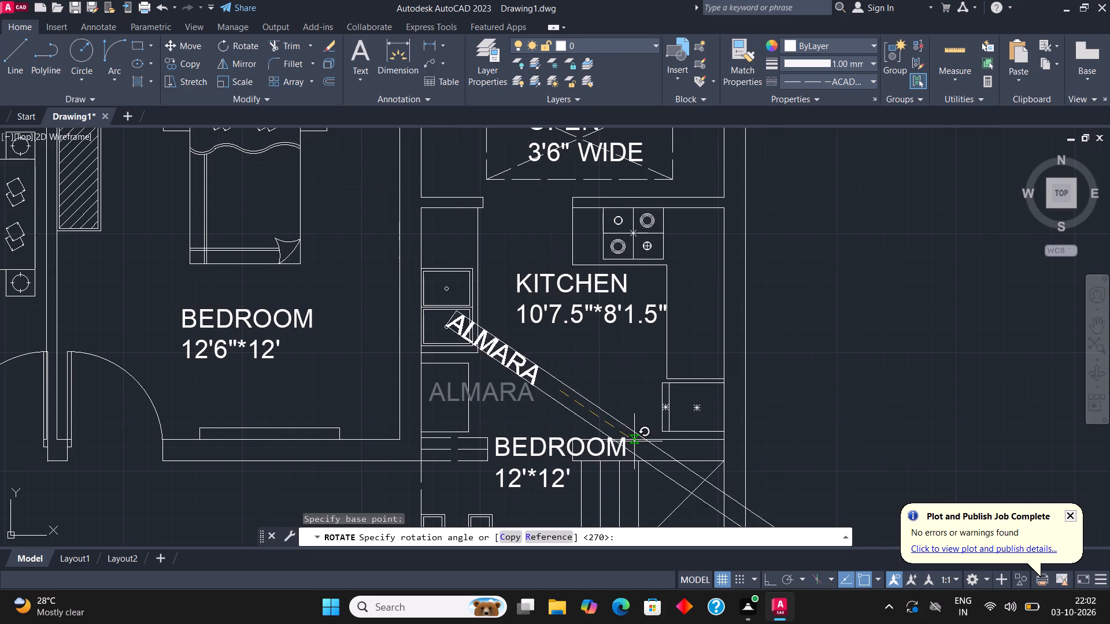
key("F8")
left_click(555, 218)
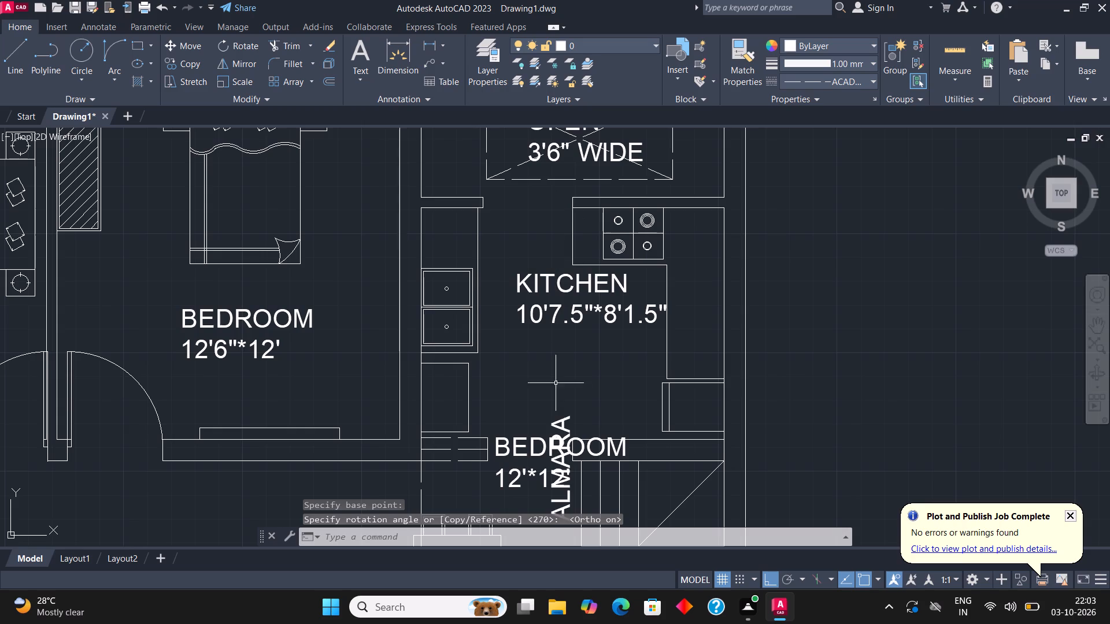
Move the vertical ALMARA label onto the small cabinet below the kitchen sink.
left_click(563, 426)
left_click(198, 42)
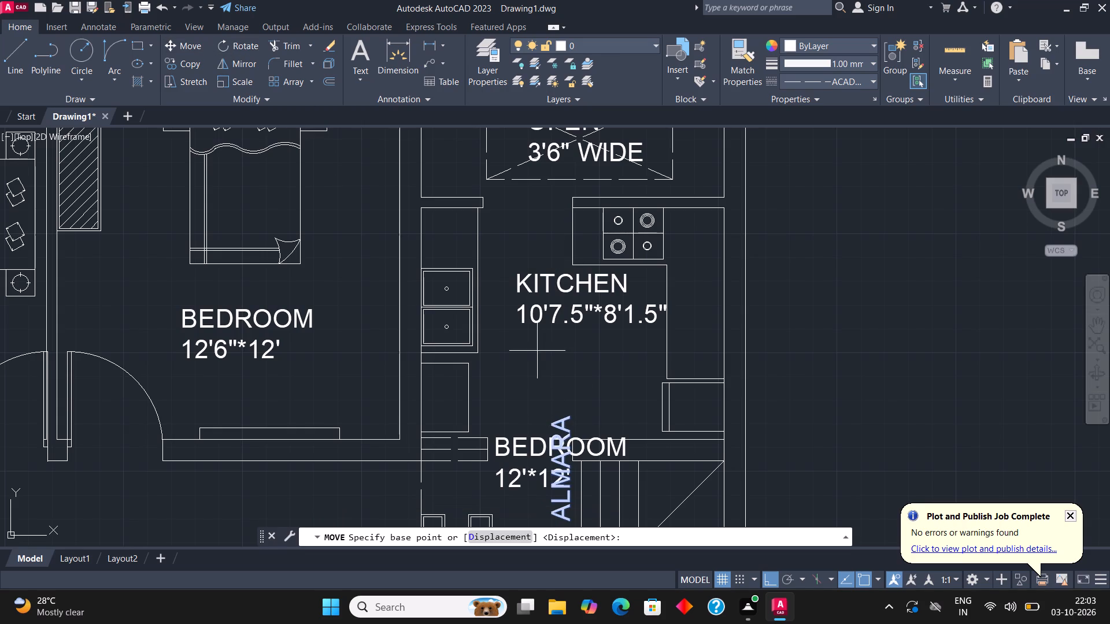
left_click(560, 442)
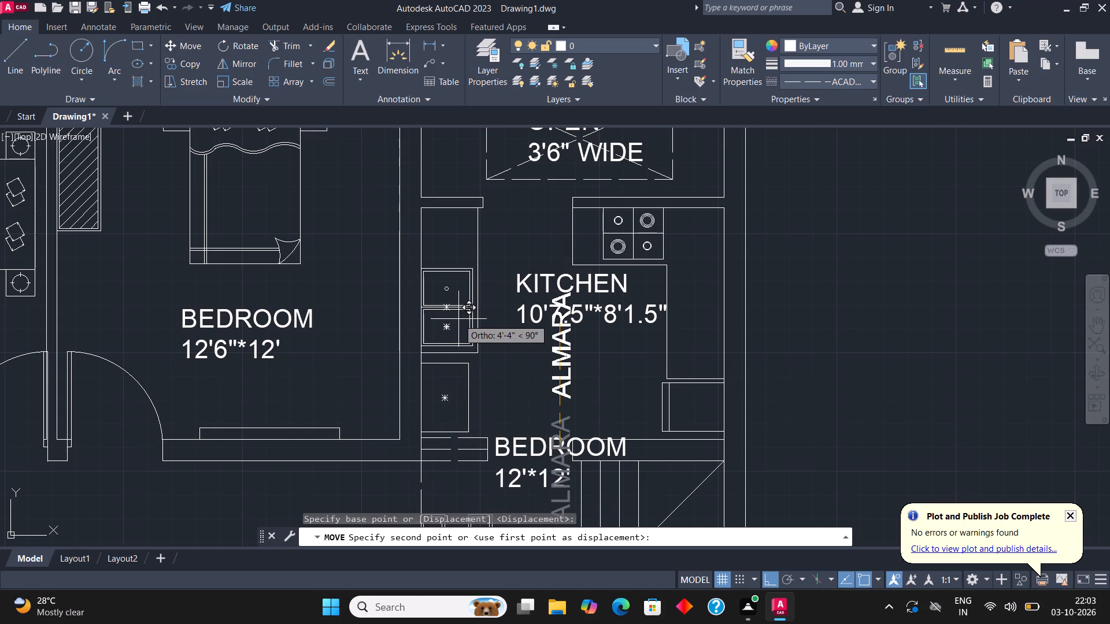
key("F8")
scroll(443, 348, "up", 1)
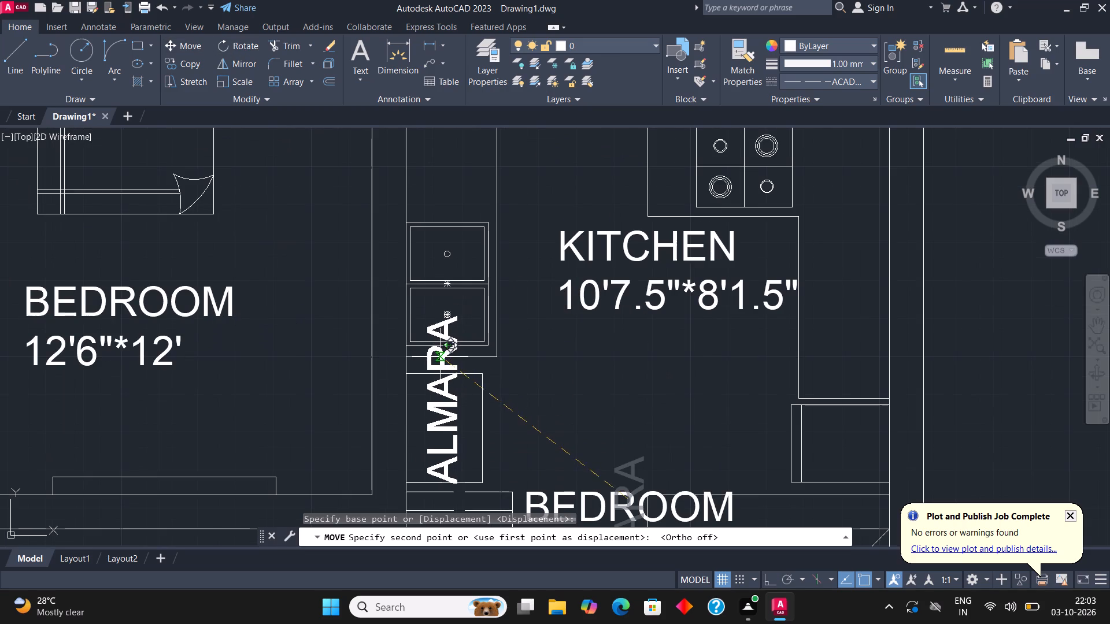
left_click(440, 357)
Replace the BEDROOM label in the wall opening between the kitchen and the dining area with the text OPEN.
scroll(572, 187, "down", 2)
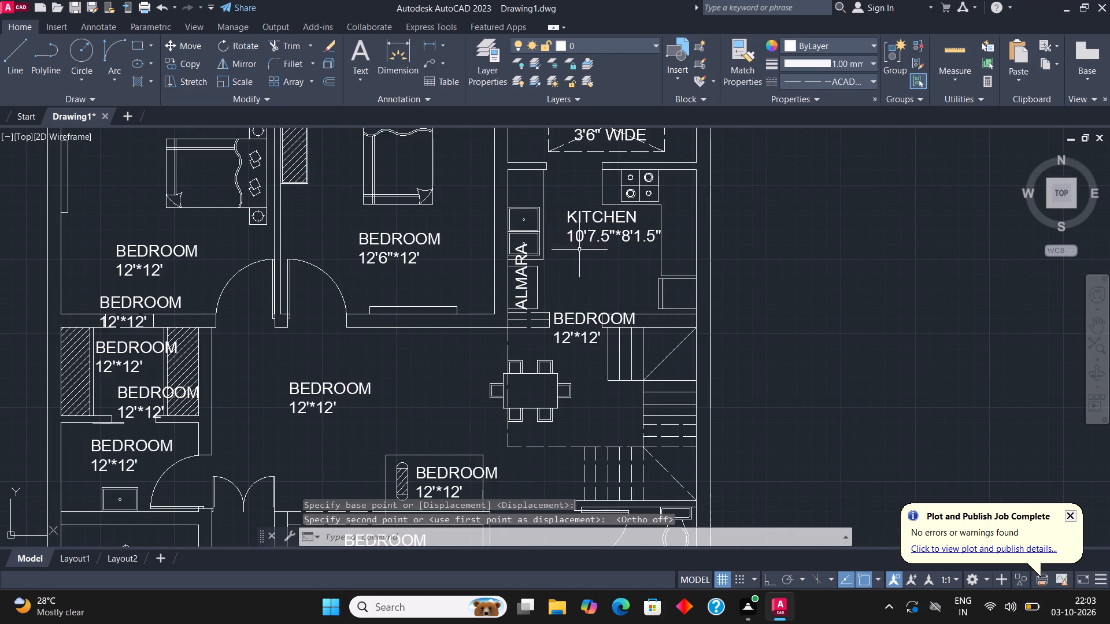
scroll(576, 281, "up", 1)
scroll(584, 347, "up", 1)
left_click(583, 337)
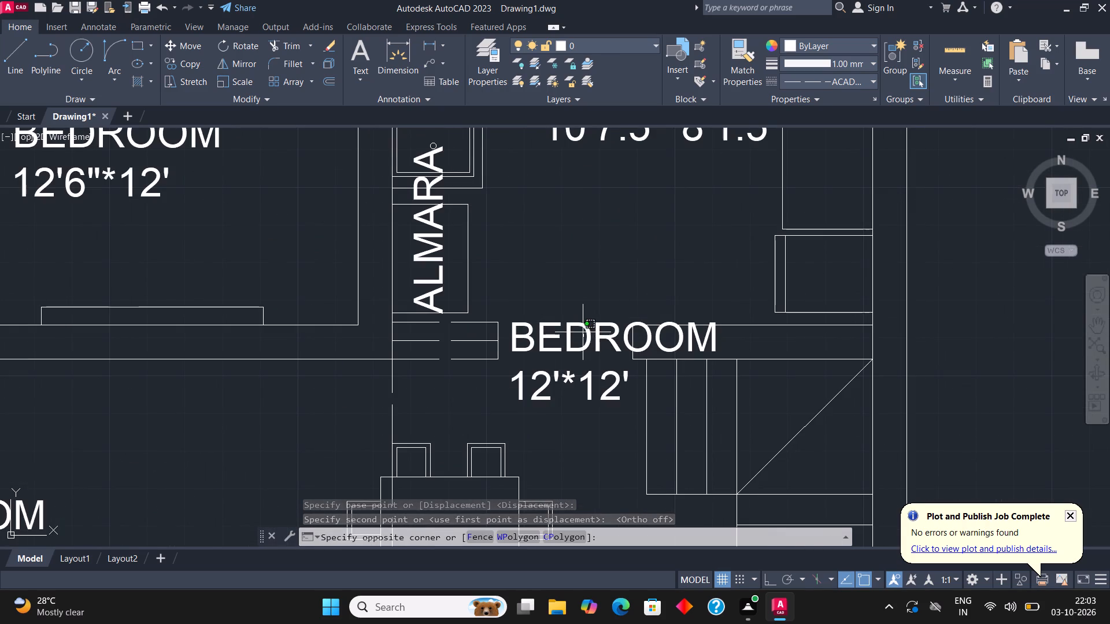
left_click(569, 322)
right_click(568, 320)
left_click(646, 228)
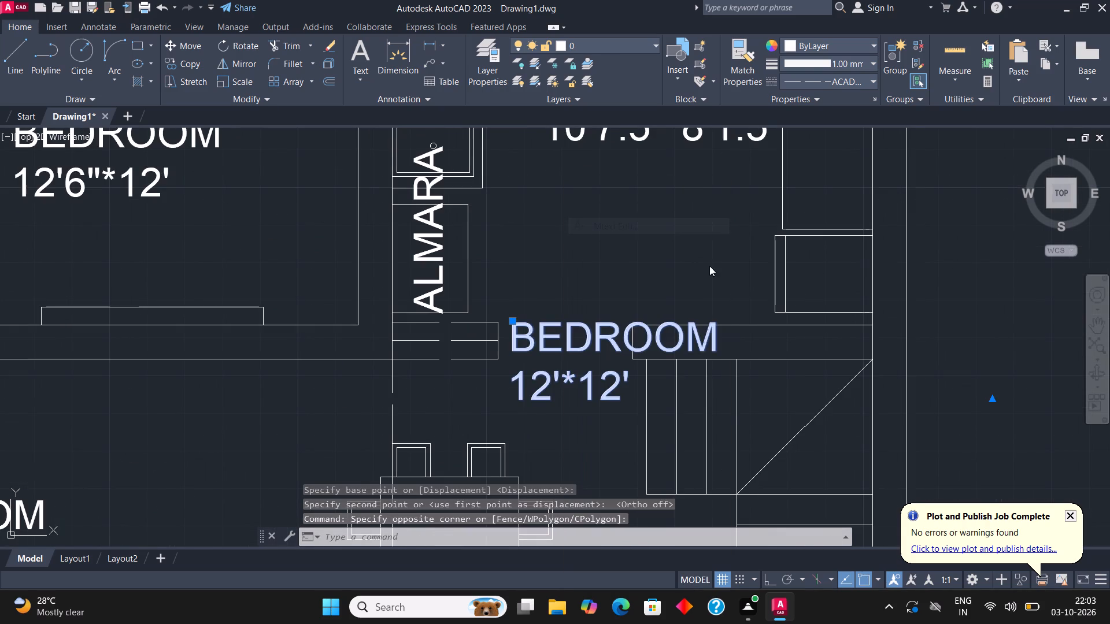
left_click(648, 386)
key("BackSpace")
key("BackSpace")
key("BackSpace")
key("BackSpace")
key("BackSpace")
key("BackSpace")
key("BackSpace")
key("BackSpace")
key("BackSpace")
key("BackSpace")
key("BackSpace")
key("BackSpace")
key("BackSpace")
key("BackSpace")
key("BackSpace")
key("BackSpace")
key("BackSpace")
key("BackSpace")
key("BackSpace")
key("BackSpace")
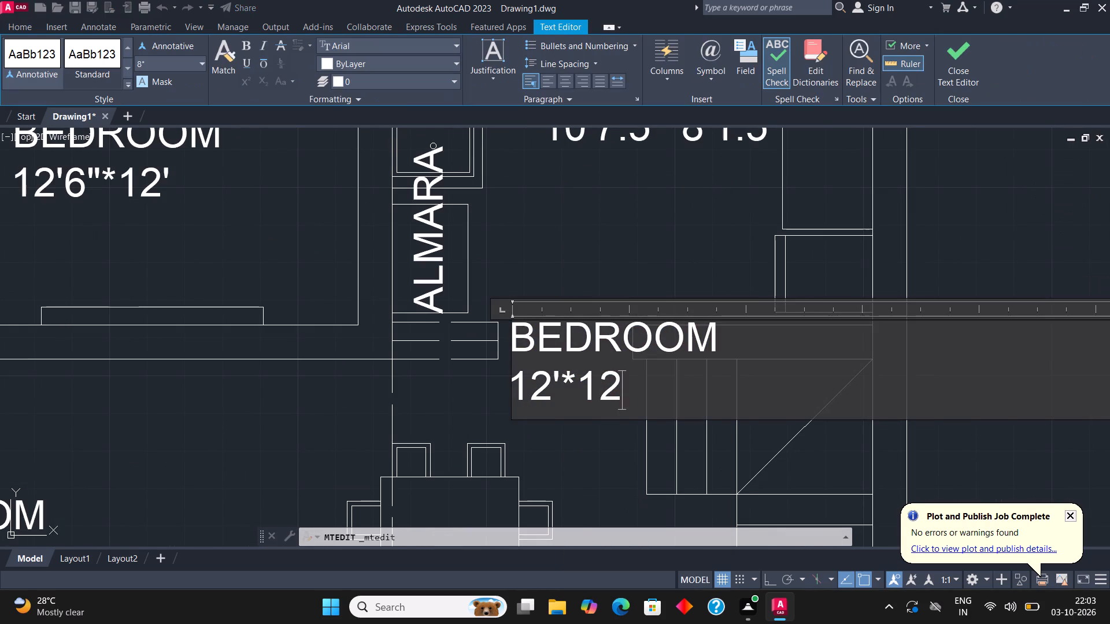
type("OPEN")
left_click(975, 48)
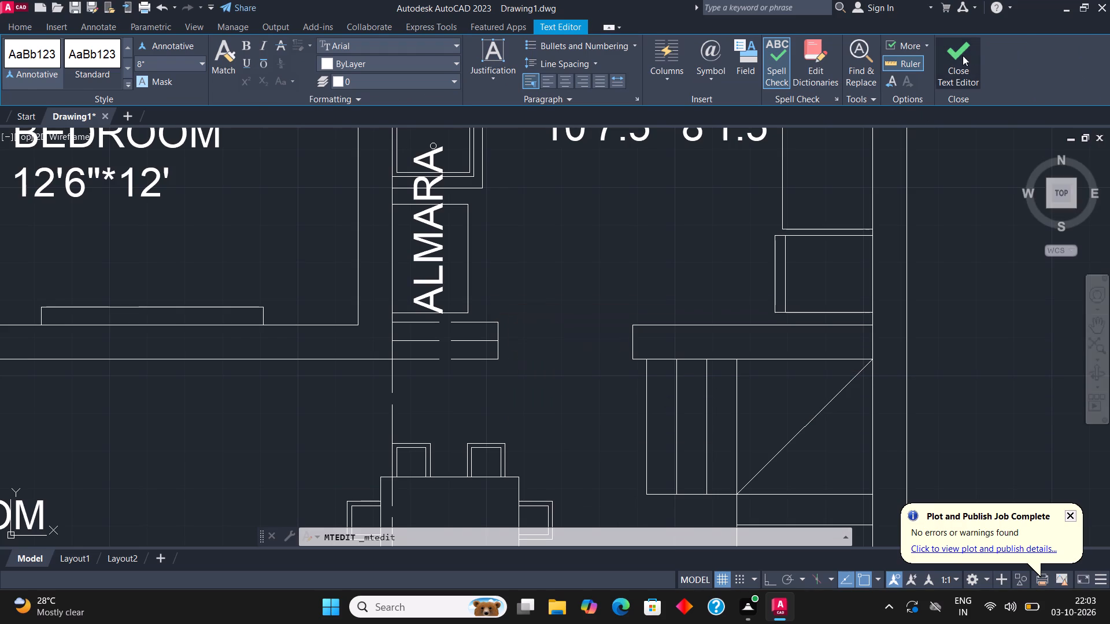
Replace the BEDROOM label in the central hall beside the dining table with LOBBY and the size 27'9"*13' on a second line.
scroll(530, 302, "down", 3)
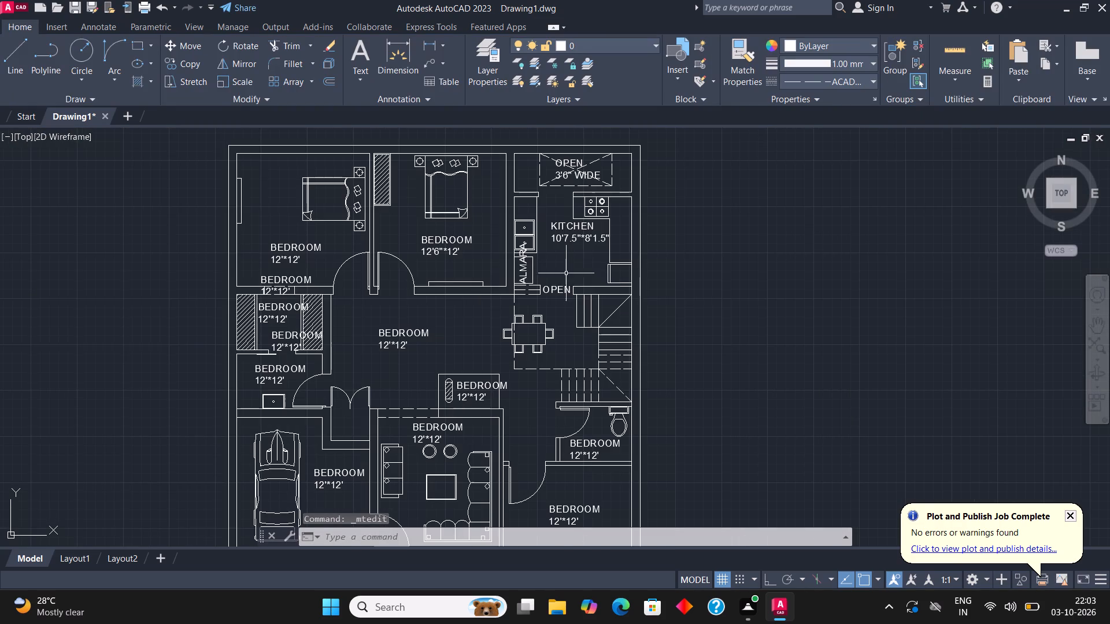
middle_click_drag(567, 356, 658, 362)
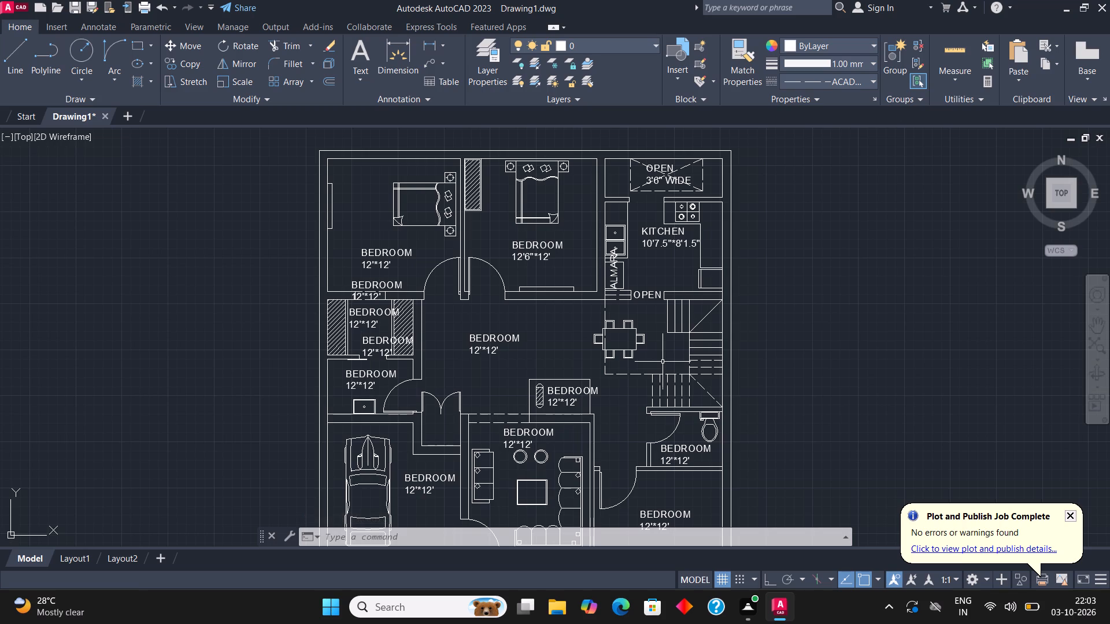
scroll(506, 328, "up", 3)
left_click(475, 368)
left_click(449, 357)
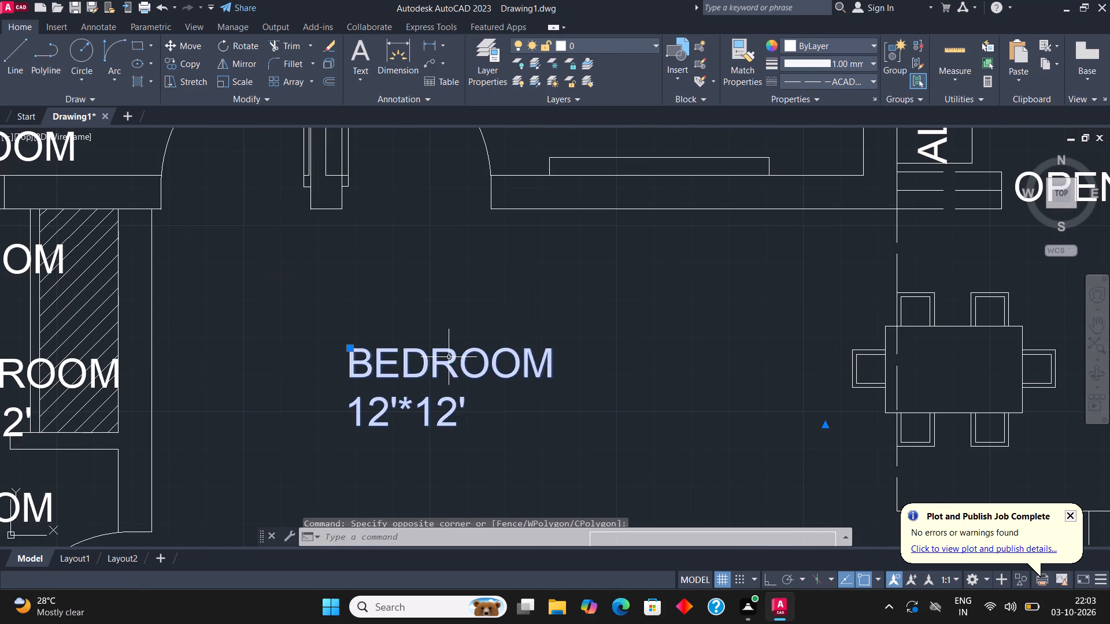
right_click(448, 357)
left_click(511, 227)
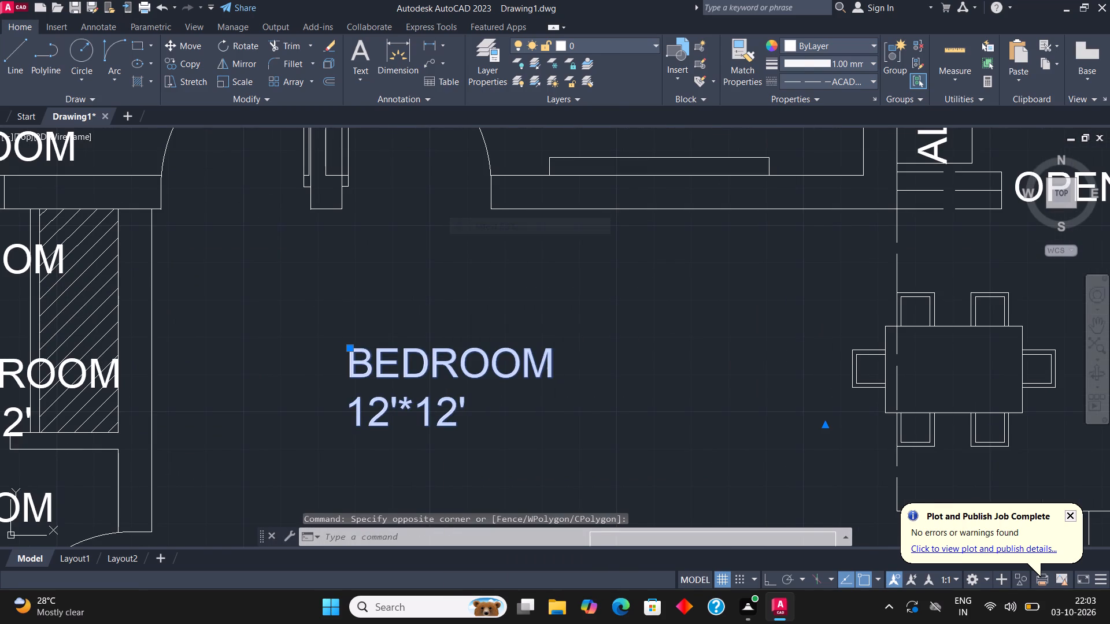
left_click(493, 410)
key("BackSpace")
key("BackSpace")
key("BackSpace")
key("BackSpace")
key("BackSpace")
key("BackSpace")
key("BackSpace")
key("BackSpace")
key("BackSpace")
key("BackSpace")
key("BackSpace")
key("BackSpace")
key("BackSpace")
key("BackSpace")
key("BackSpace")
key("BackSpace")
key("BackSpace")
key("BackSpace")
key("BackSpace")
key("BackSpace")
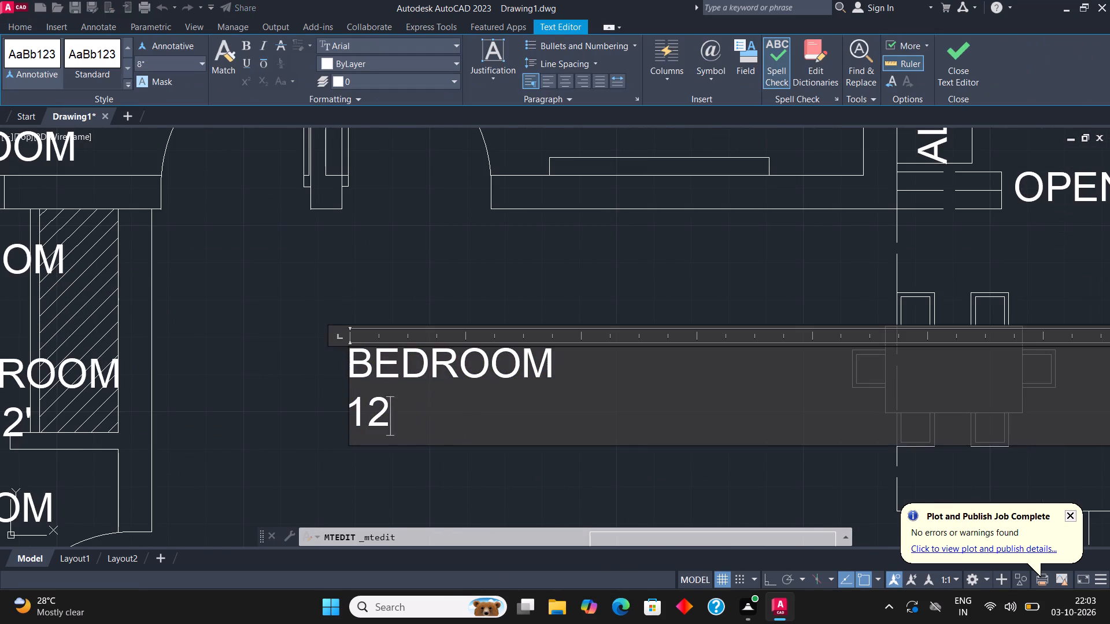
type("LOBBY")
key("Return")
type("27'")
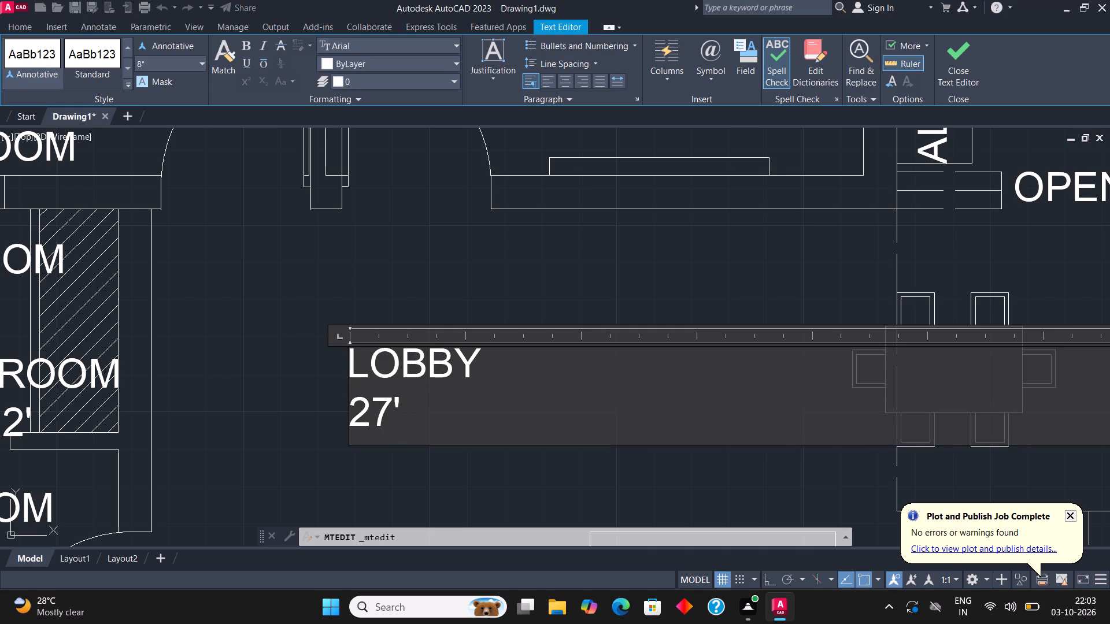
type("9\"")
key("asterisk")
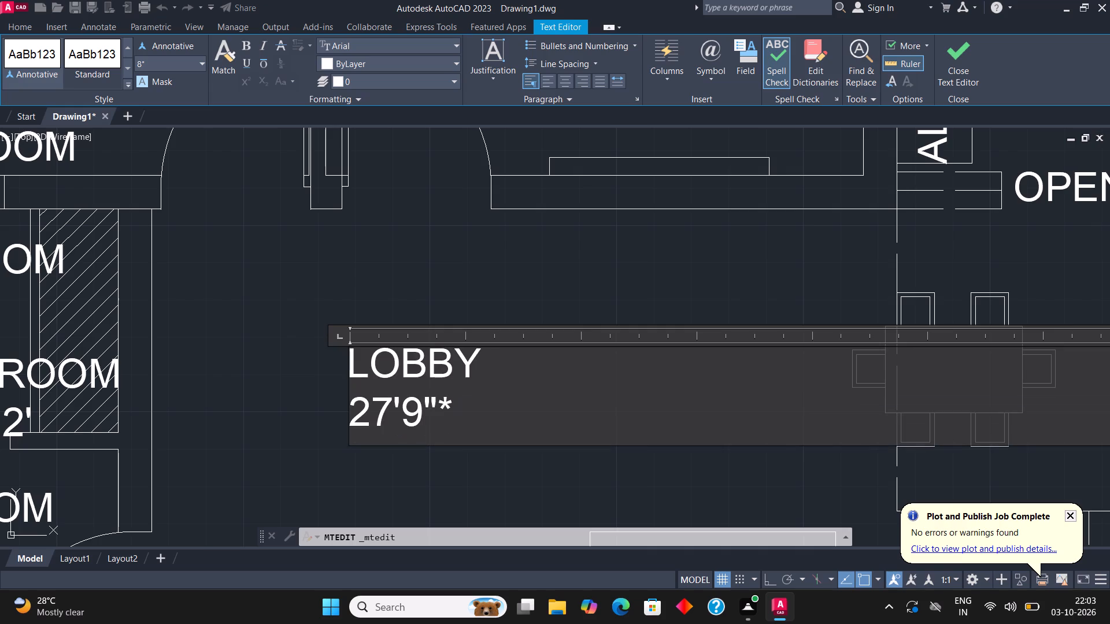
type("13'")
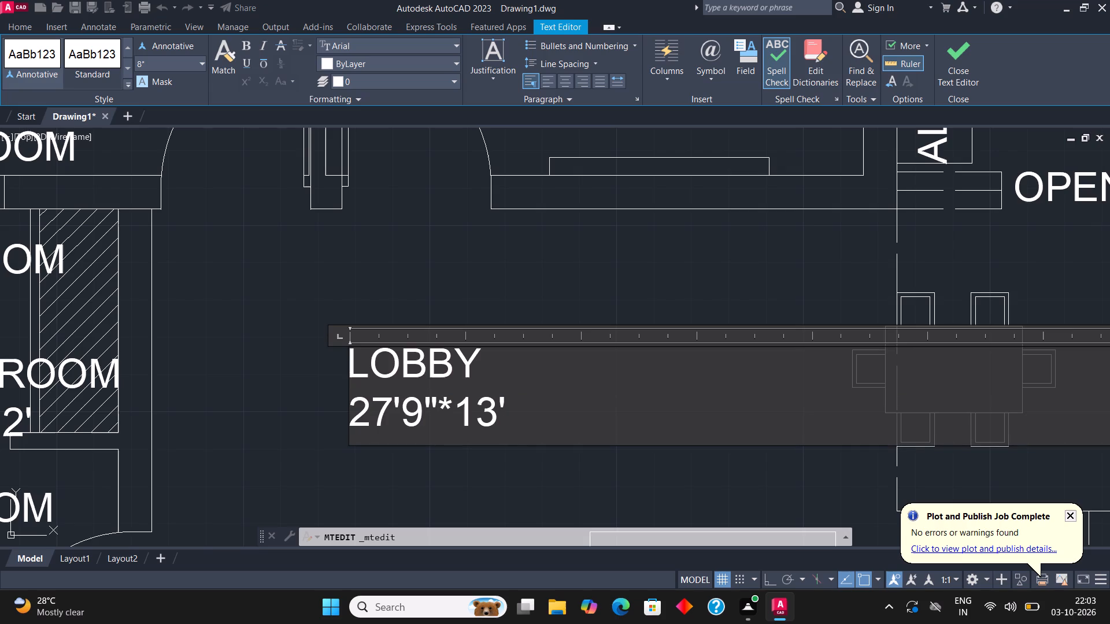
left_click(965, 50)
Replace the BEDROOM label in the small rectangle with the hatched bolster, below the lobby, with the text DIWAN.
scroll(483, 344, "down", 3)
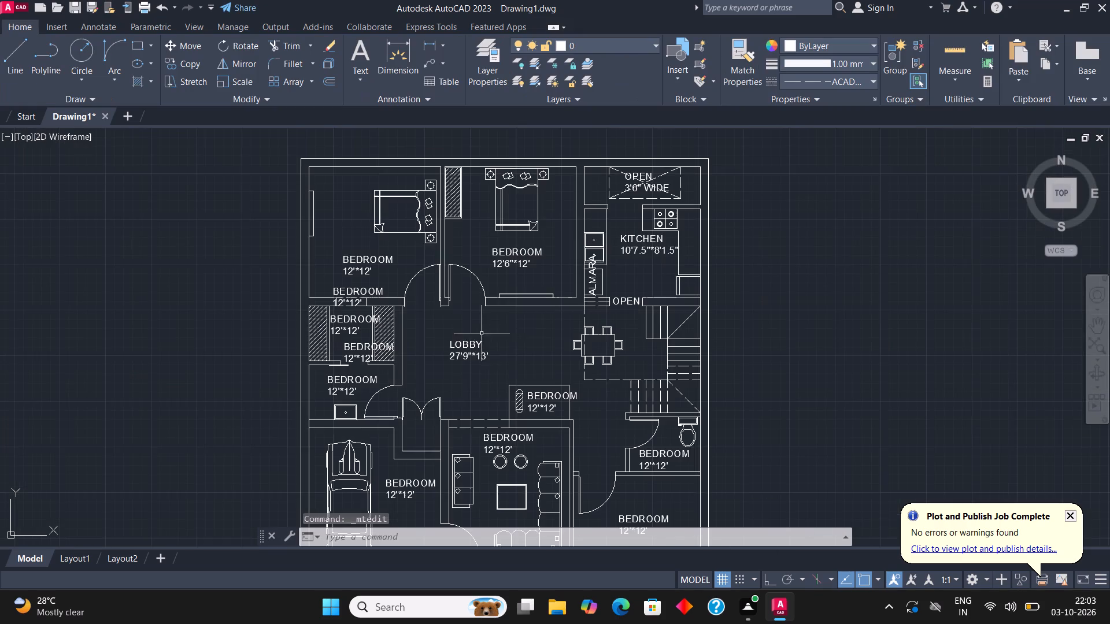
scroll(541, 413, "up", 2)
left_click(535, 374)
right_click(535, 374)
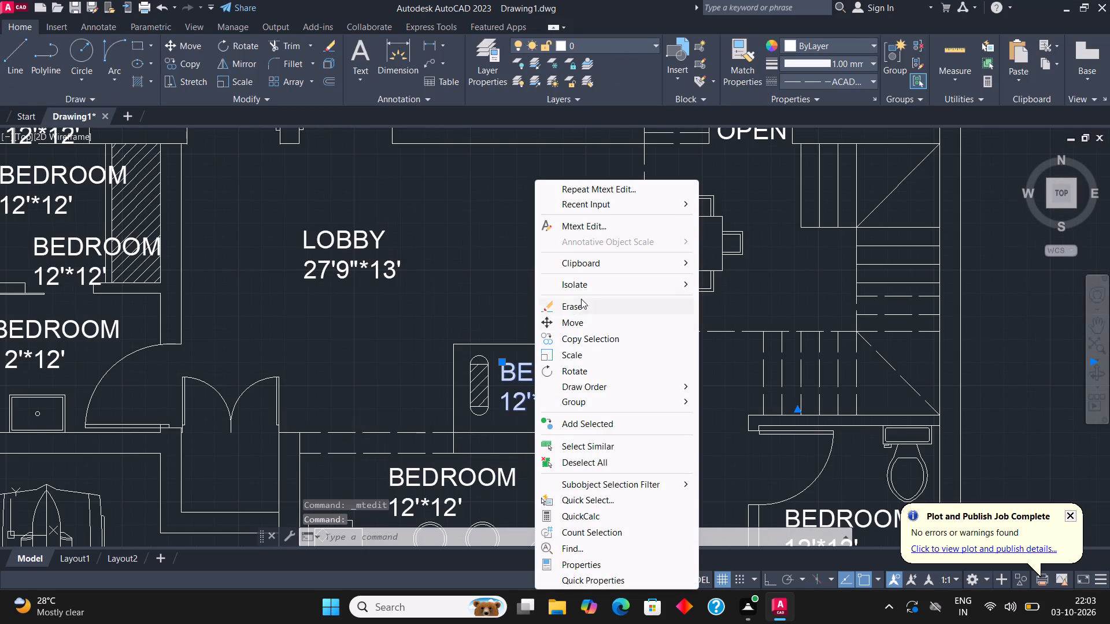
left_click(614, 229)
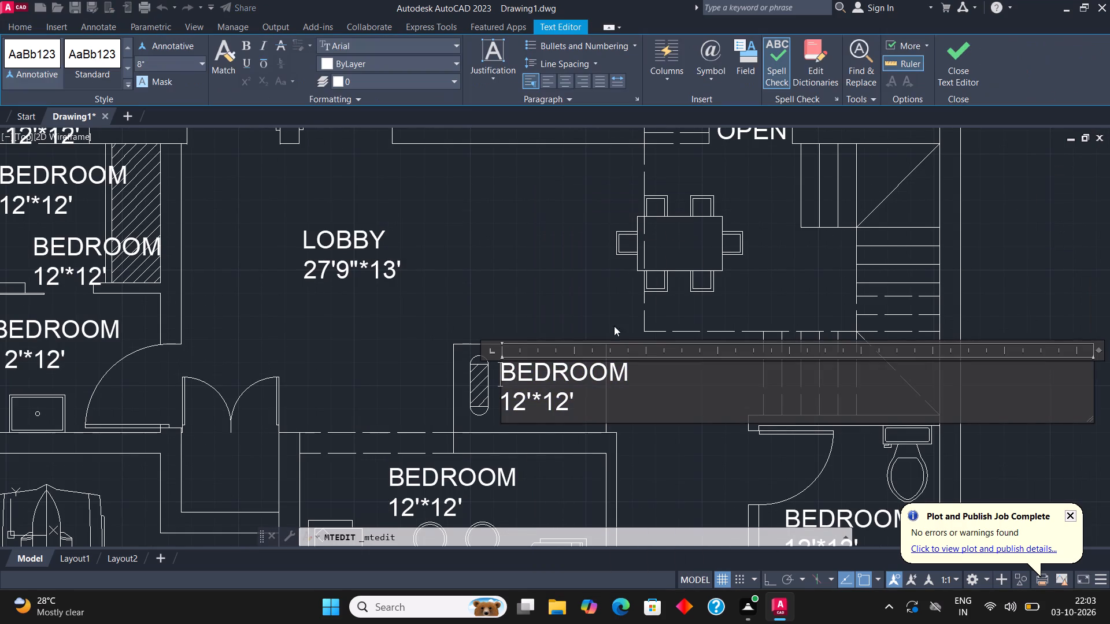
left_click(609, 398)
key("BackSpace")
key("BackSpace")
key("BackSpace")
key("BackSpace")
key("BackSpace")
key("BackSpace")
key("BackSpace")
key("BackSpace")
key("BackSpace")
key("BackSpace")
key("BackSpace")
key("BackSpace")
key("BackSpace")
key("BackSpace")
key("BackSpace")
key("BackSpace")
key("BackSpace")
key("BackSpace")
key("BackSpace")
key("BackSpace")
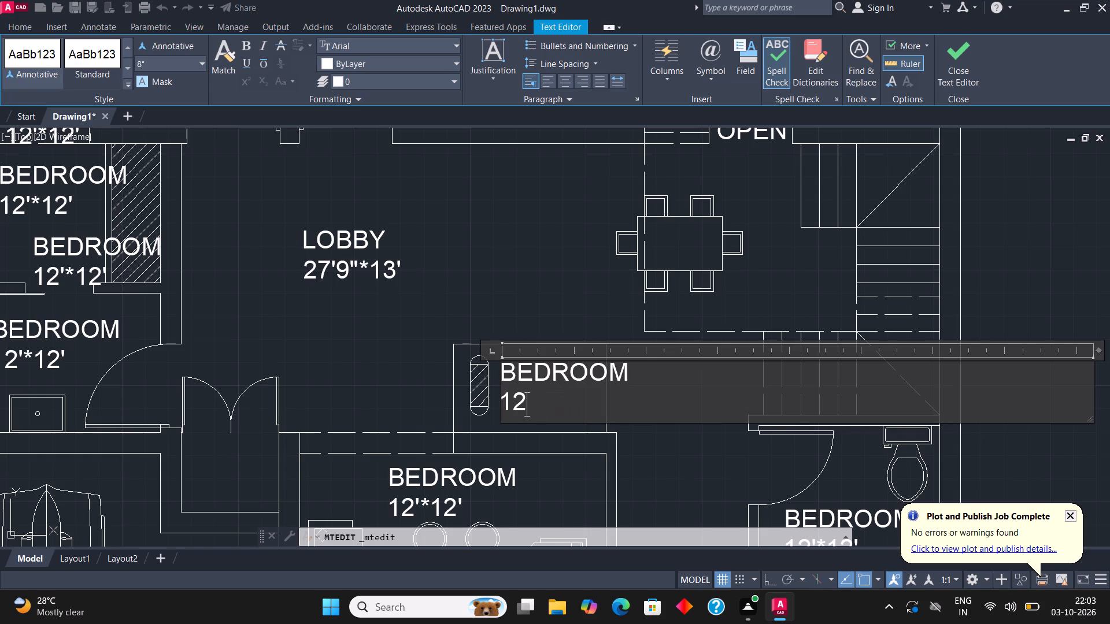
type("DIWAM")
key("BackSpace")
key("n")
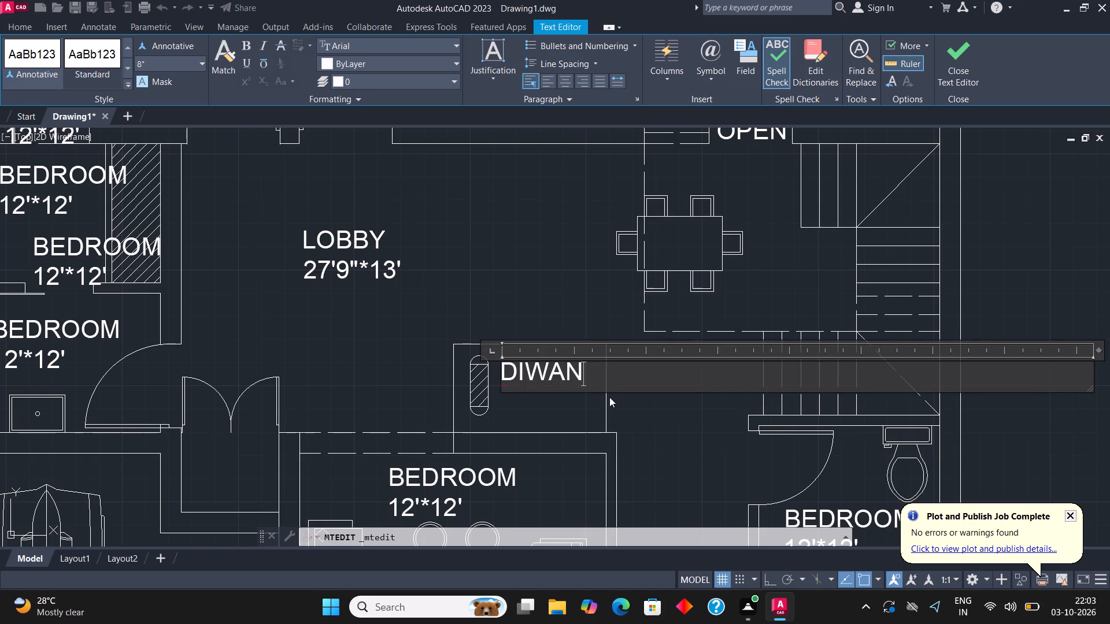
left_click(947, 54)
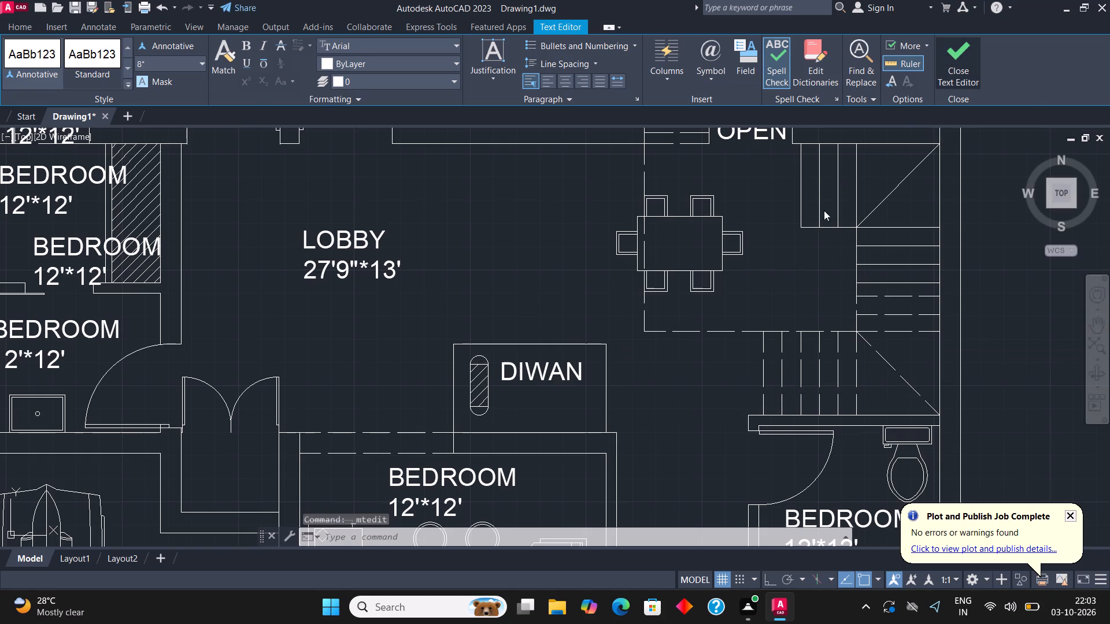
Copy the OPEN label from the kitchen entrance into the dashed wall opening above the sofa room, beside the DIWAN rectangle.
scroll(536, 308, "down", 1)
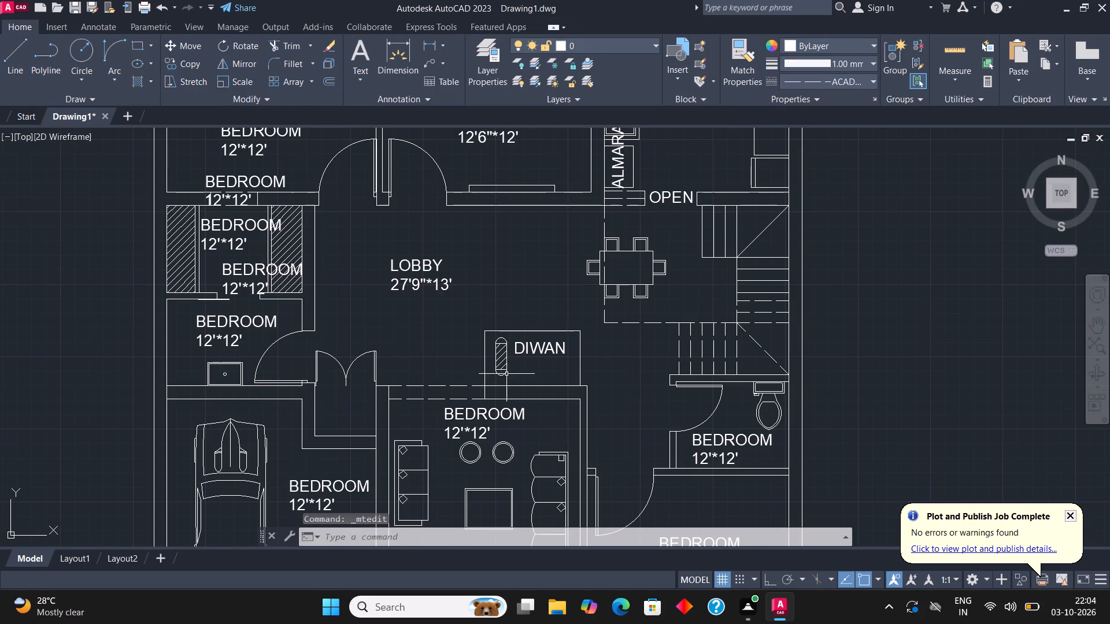
middle_click_drag(529, 357, 524, 381)
left_click(659, 221)
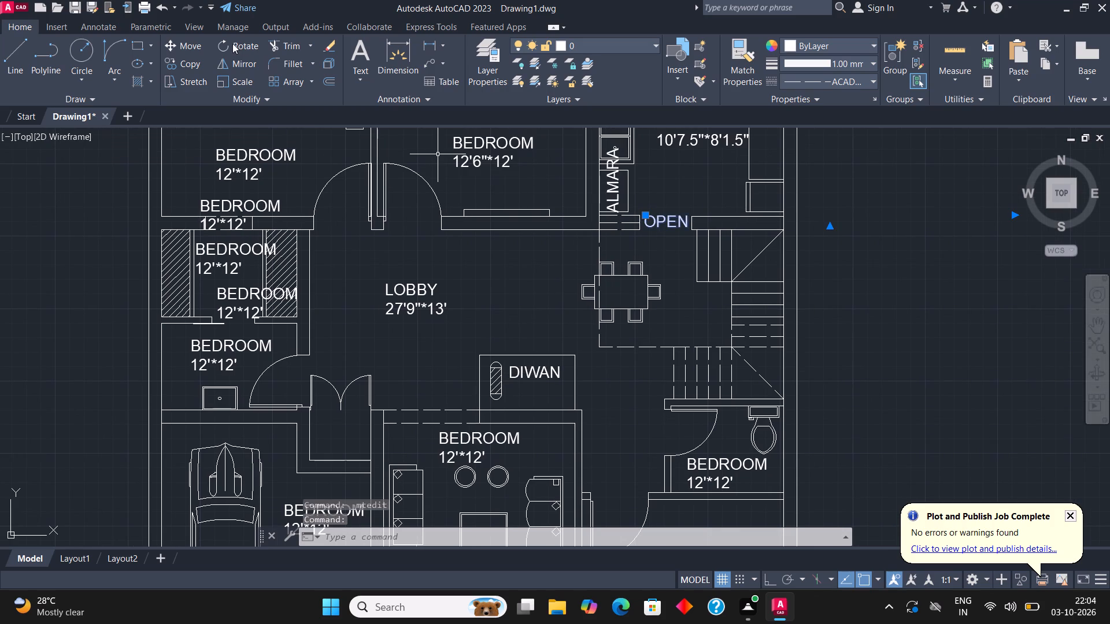
left_click(185, 63)
left_click(672, 223)
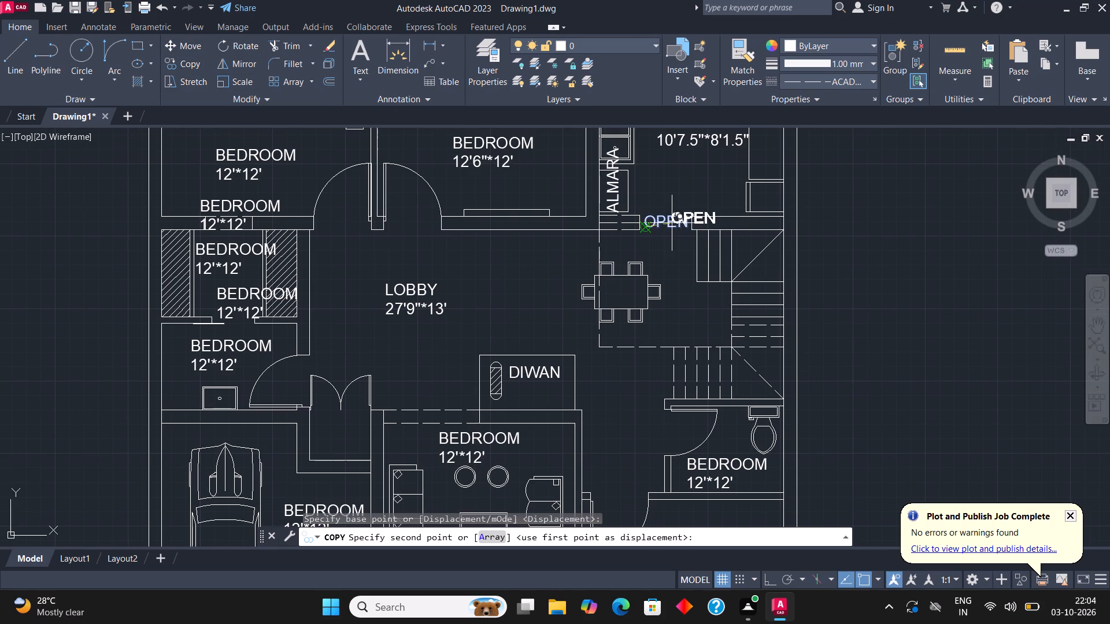
scroll(432, 424, "up", 3)
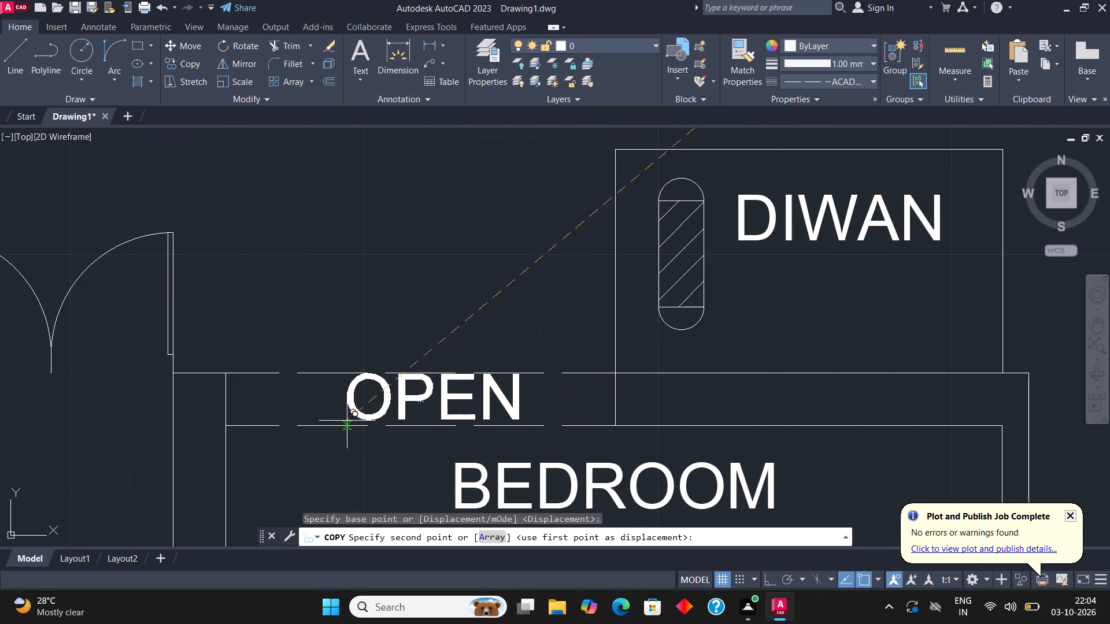
left_click(331, 422)
scroll(421, 261, "down", 2)
scroll(530, 242, "down", 2)
key("Escape")
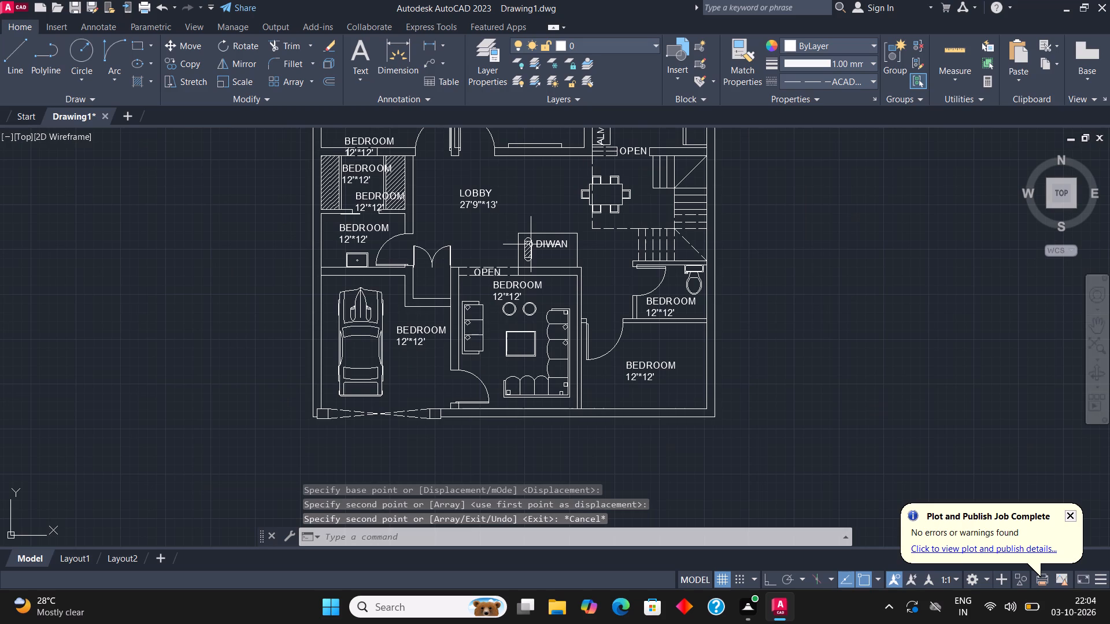
Delete the surplus BEDROOM label overlapping the wall between the upper-left bedroom and the hatched wardrobes.
middle_click_drag(525, 248, 589, 374)
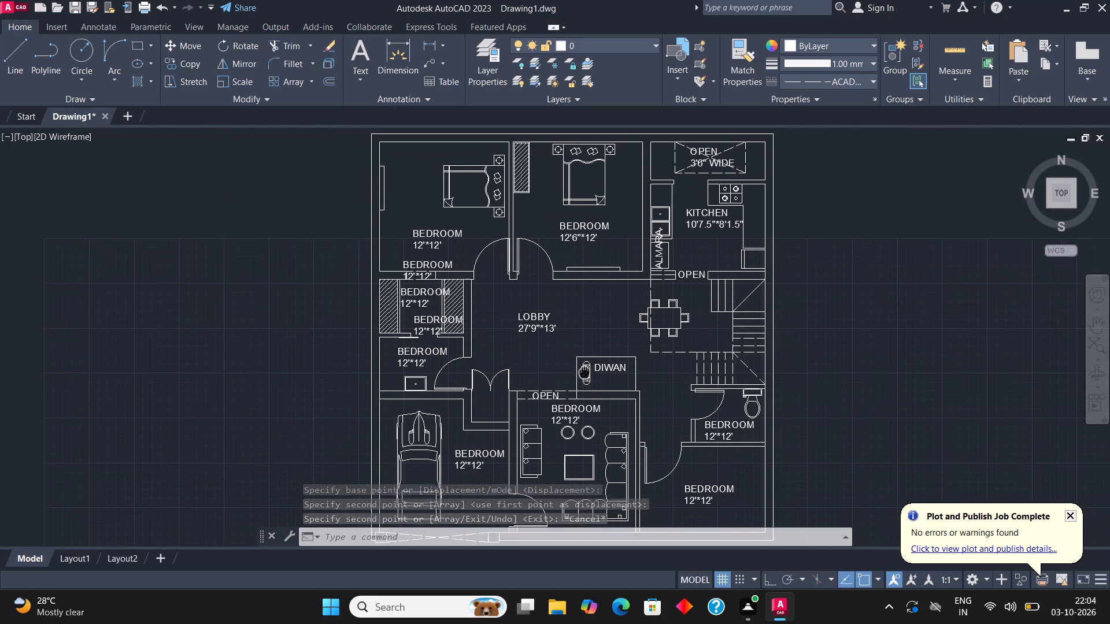
middle_click_drag(589, 374, 635, 385)
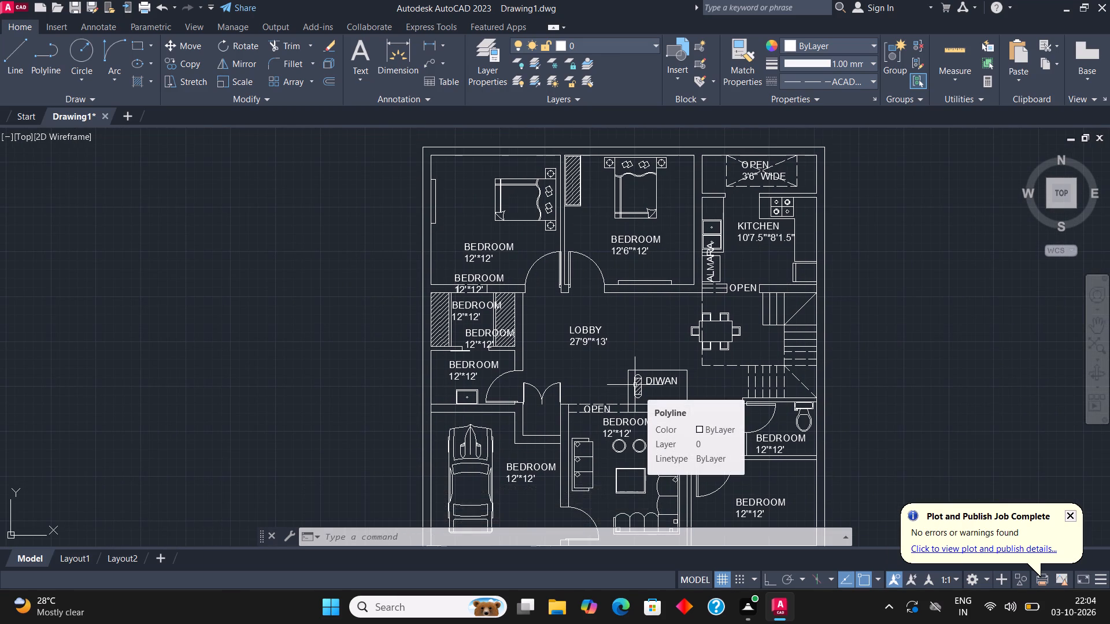
scroll(507, 277, "up", 2)
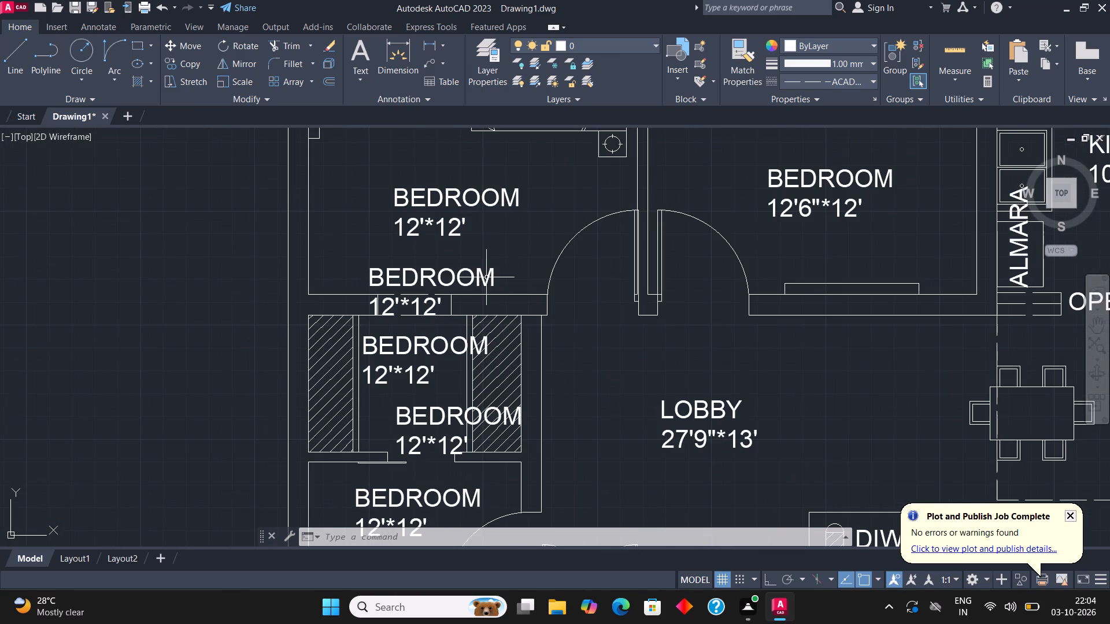
left_click(480, 276)
key("Delete")
Copy the OPEN label from the kitchen entrance into the wall opening between the upper-left bedroom and the hatched wardrobes.
scroll(533, 320, "down", 3)
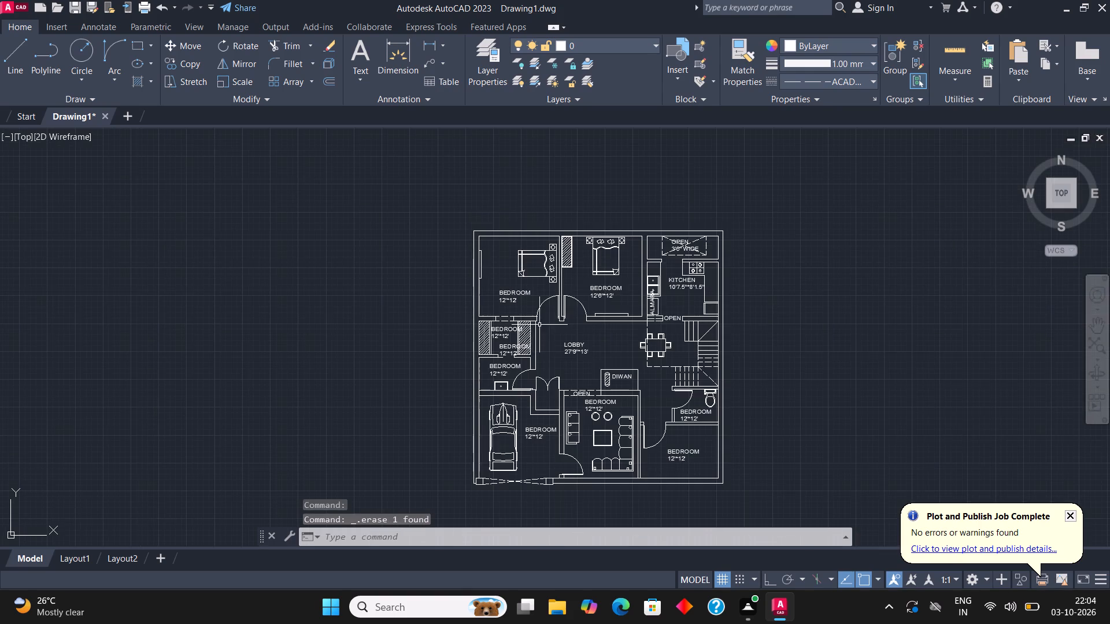
scroll(687, 316, "up", 2)
left_click(654, 317)
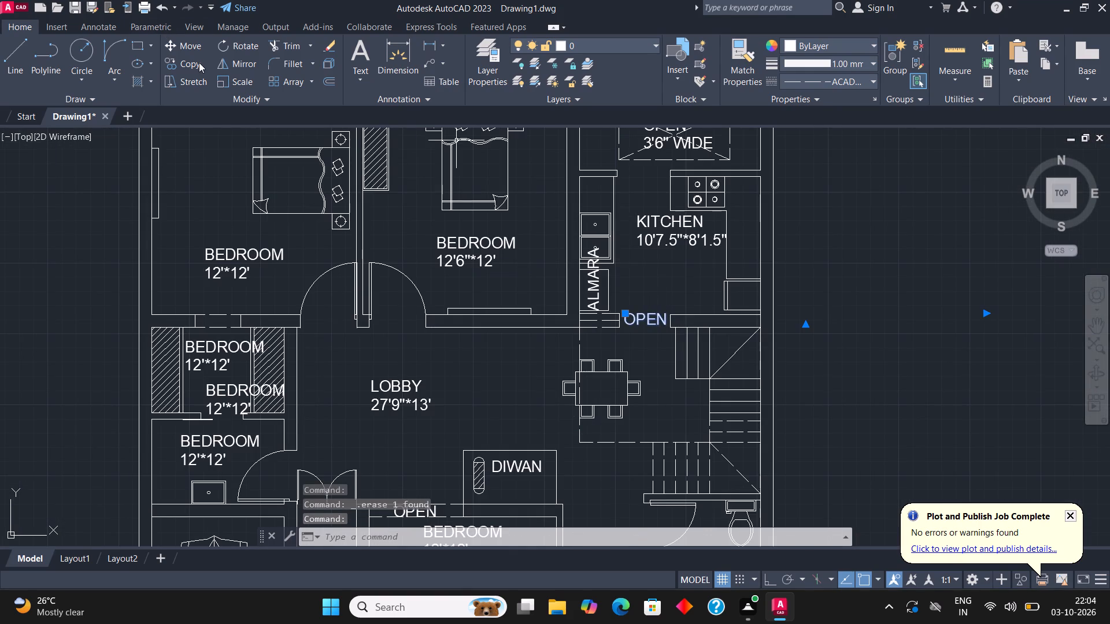
left_click(199, 62)
left_click(639, 318)
scroll(757, 304, "down", 1)
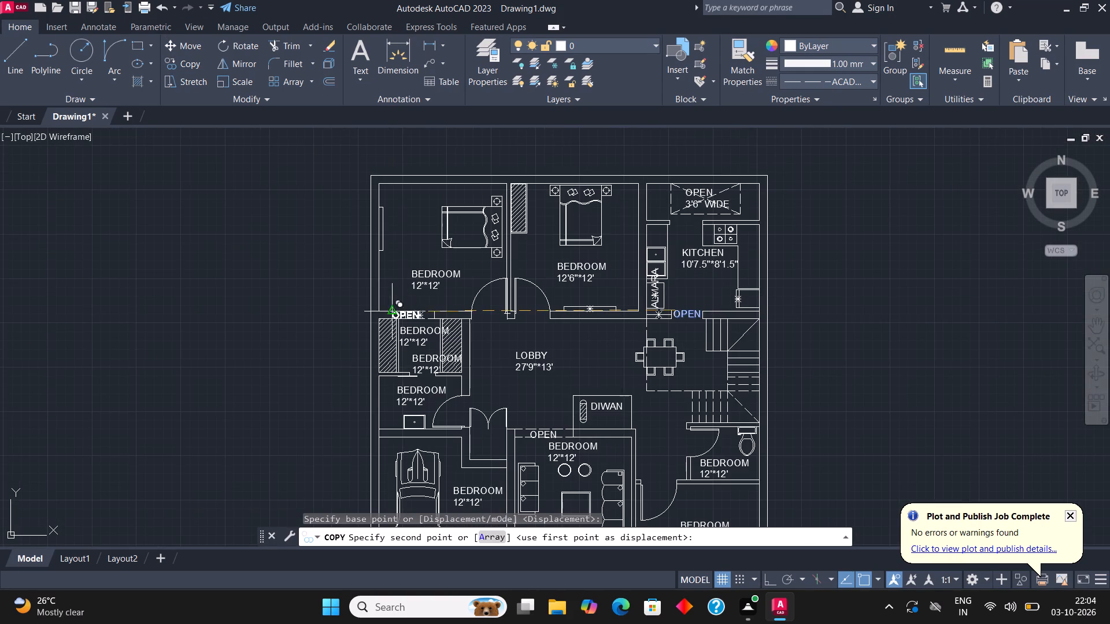
scroll(394, 314, "up", 5)
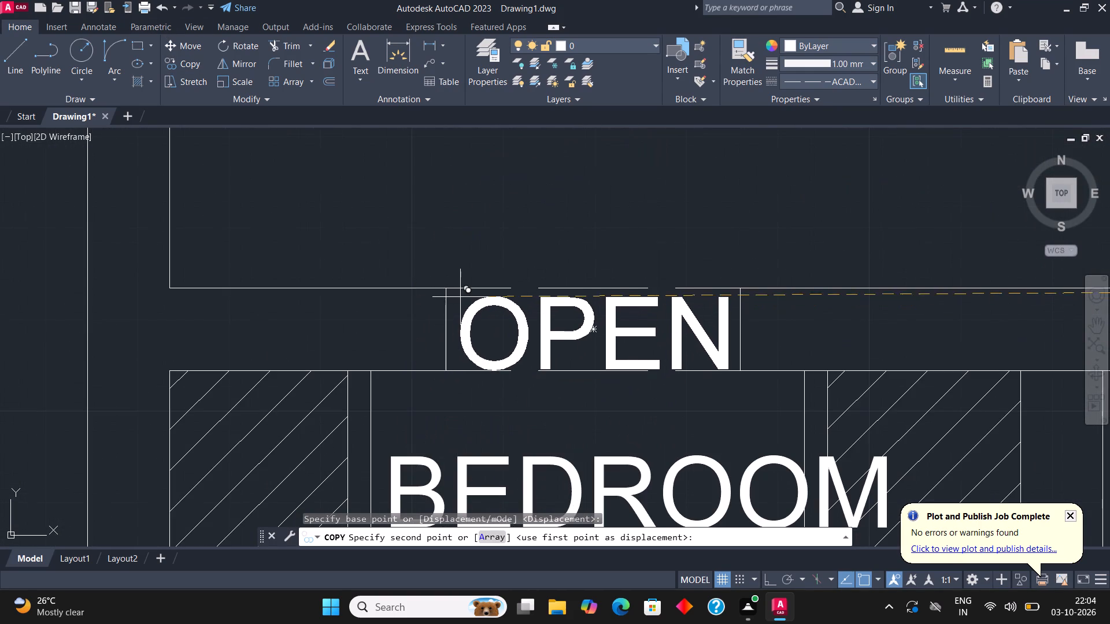
left_click(460, 295)
scroll(410, 235, "down", 2)
key("Escape")
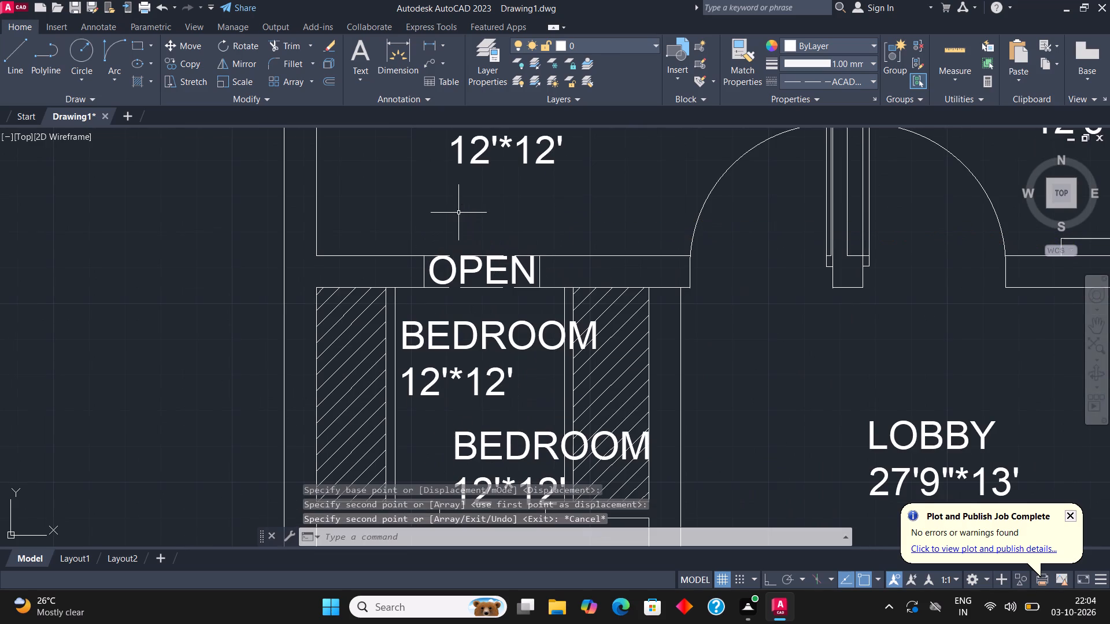
Replace the upper BEDROOM label between the hatched wardrobes with DRESSING and the size 7'9"*5' on a second line.
middle_click_drag(482, 258, 482, 239)
left_click(461, 325)
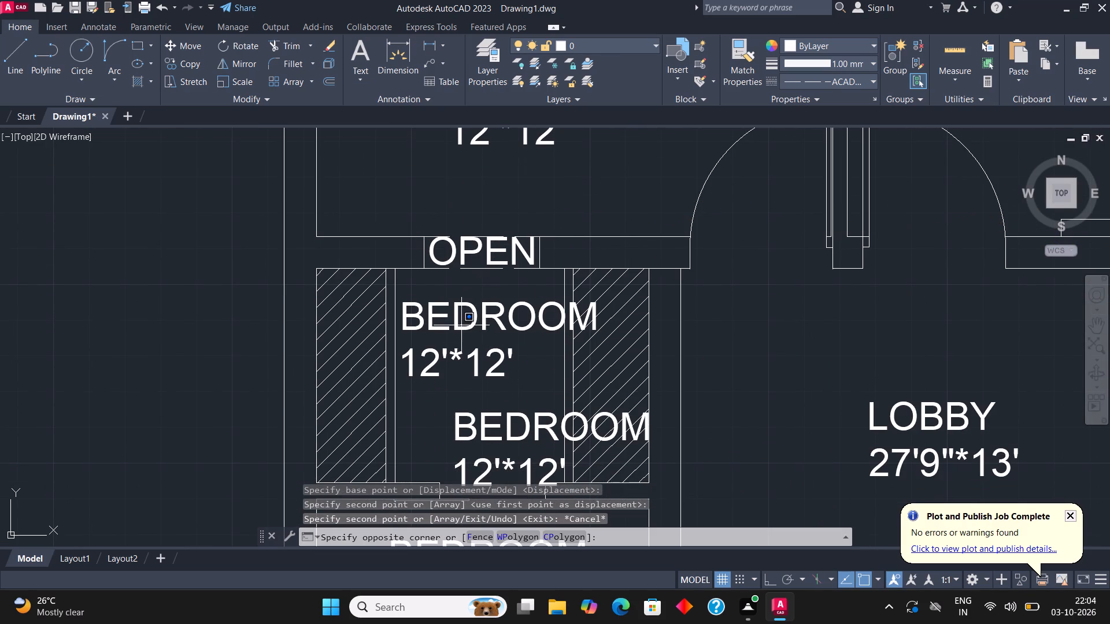
left_click(443, 313)
right_click(443, 313)
left_click(521, 221)
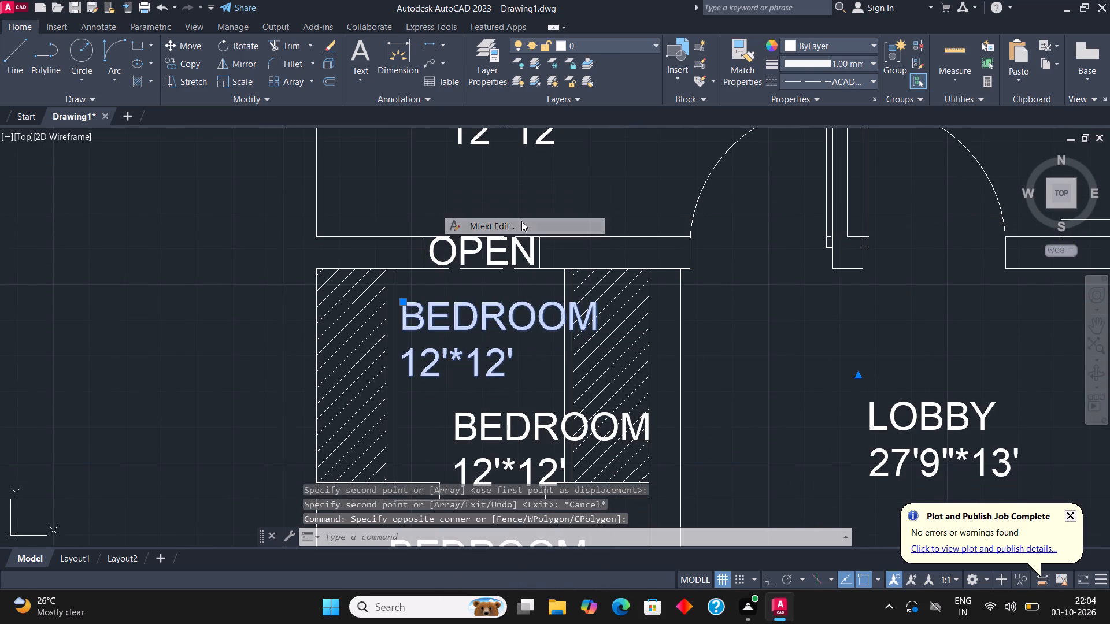
left_click(527, 359)
key("BackSpace")
key("BackSpace")
key("BackSpace")
key("BackSpace")
key("BackSpace")
key("BackSpace")
key("BackSpace")
key("BackSpace")
key("BackSpace")
key("BackSpace")
key("BackSpace")
key("BackSpace")
key("BackSpace")
key("BackSpace")
key("BackSpace")
key("BackSpace")
key("BackSpace")
key("BackSpace")
key("BackSpace")
key("BackSpace")
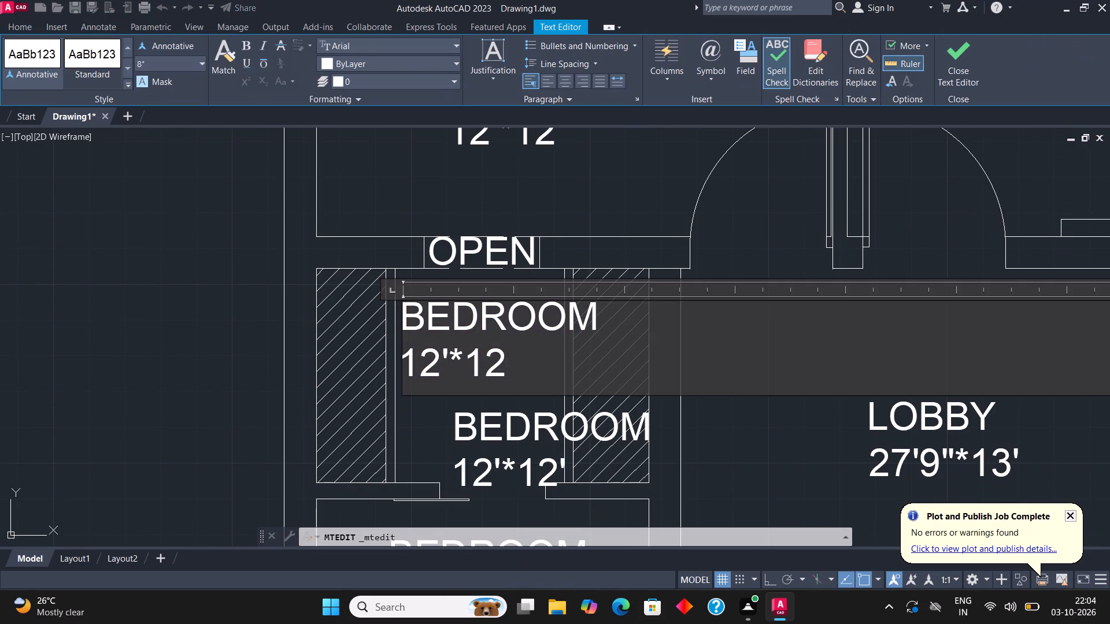
type("DRESSING")
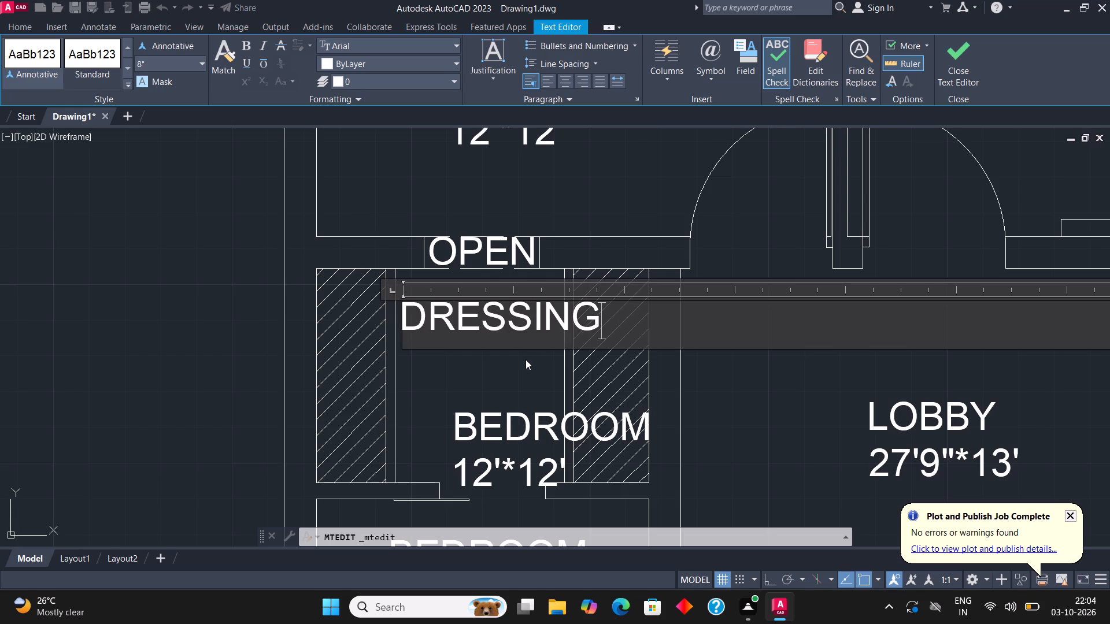
key("Return")
type("7'")
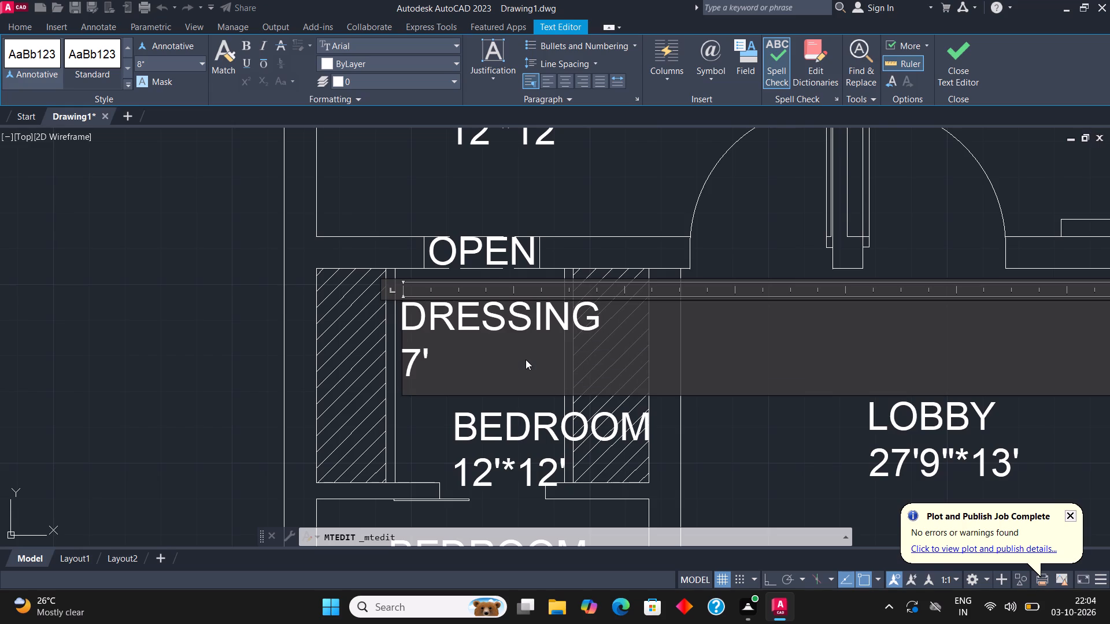
key("9")
type("\"*5'")
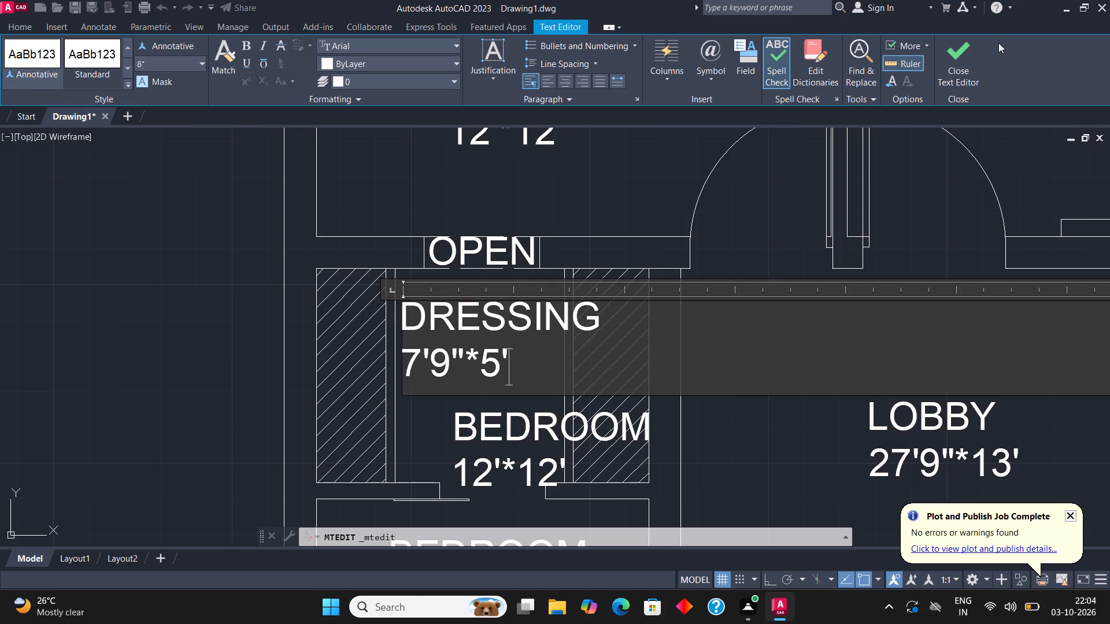
left_click(954, 49)
Replace the lower BEDROOM label between the hatched wardrobes, just below the DRESSING label, with the text SLIDER.
scroll(690, 259, "down", 2)
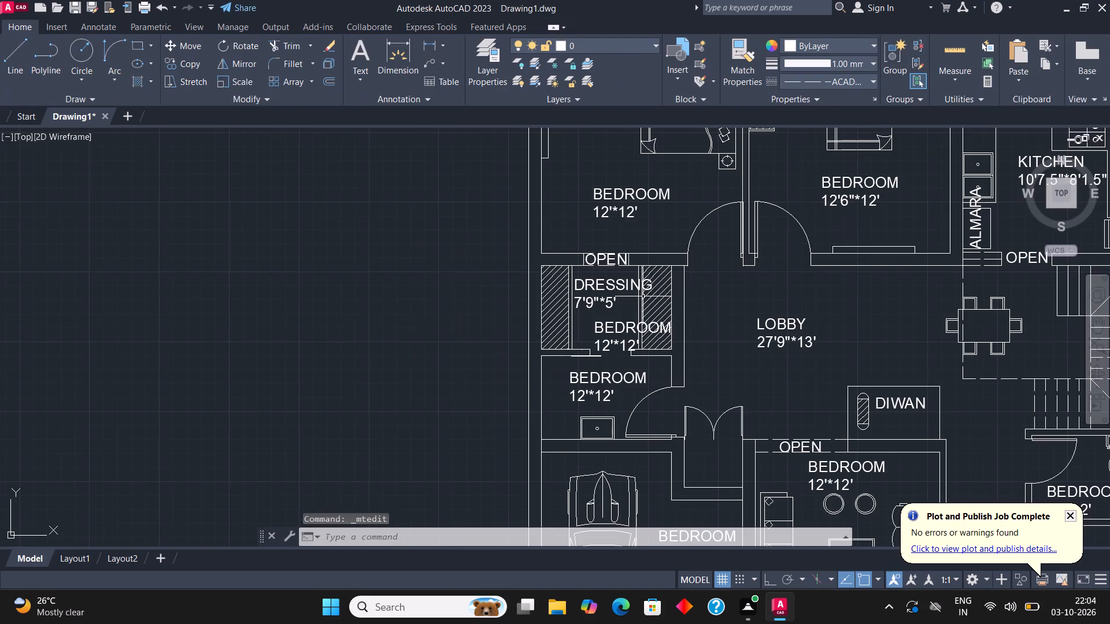
scroll(637, 326, "up", 2)
left_click(610, 332)
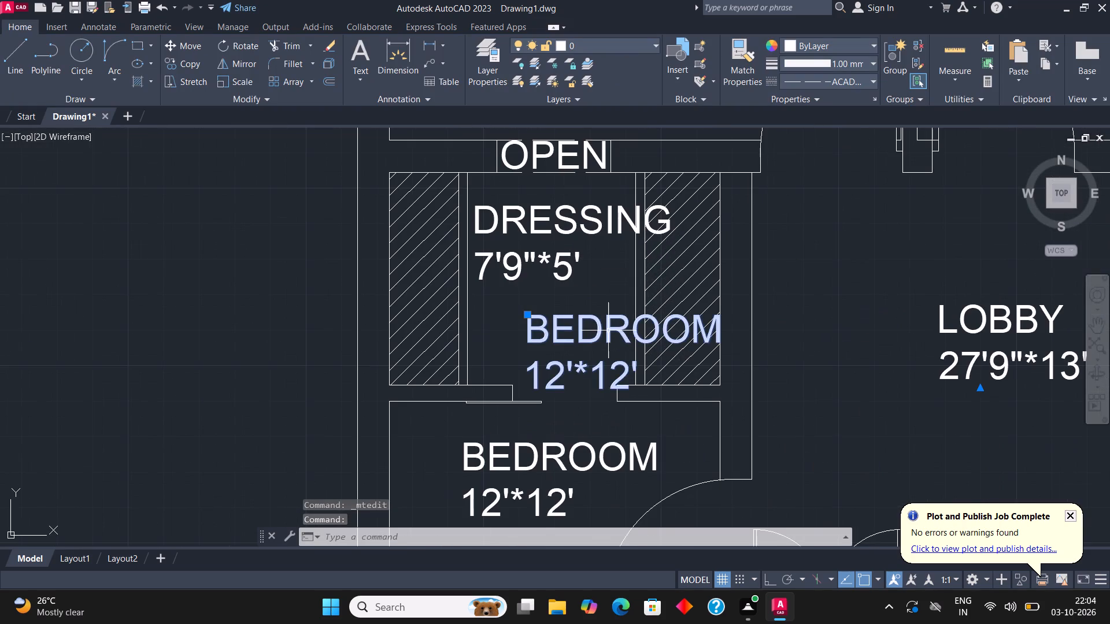
right_click(608, 330)
left_click(683, 229)
left_click(656, 365)
key("BackSpace")
key("BackSpace")
key("BackSpace")
key("BackSpace")
key("BackSpace")
key("BackSpace")
key("BackSpace")
key("BackSpace")
key("BackSpace")
key("BackSpace")
key("BackSpace")
key("BackSpace")
key("BackSpace")
key("BackSpace")
key("BackSpace")
key("BackSpace")
key("BackSpace")
key("BackSpace")
key("BackSpace")
key("BackSpace")
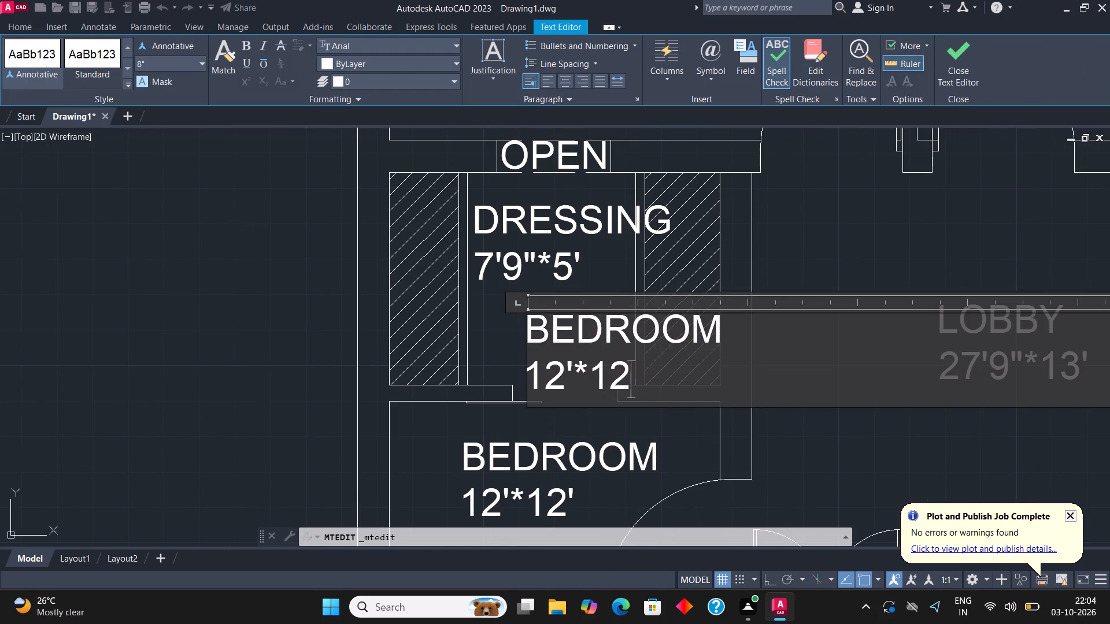
type("SLIDER")
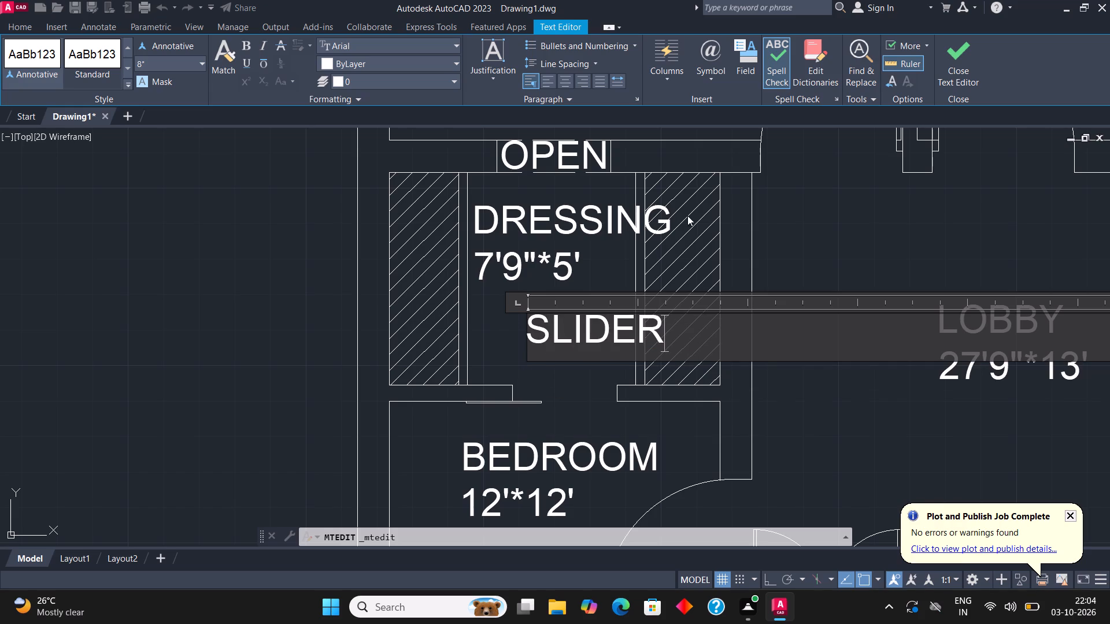
left_click(943, 42)
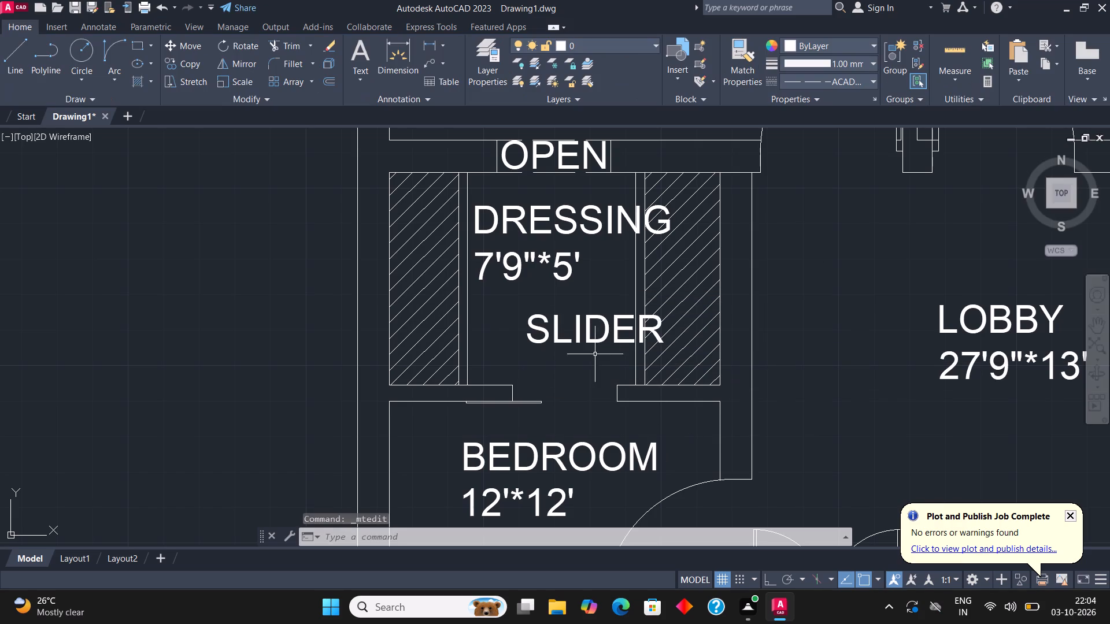
Move the SLIDER label clear of the hatched wardrobe so it sits between the wardrobes, above the sliding door.
left_click(582, 334)
left_click(187, 42)
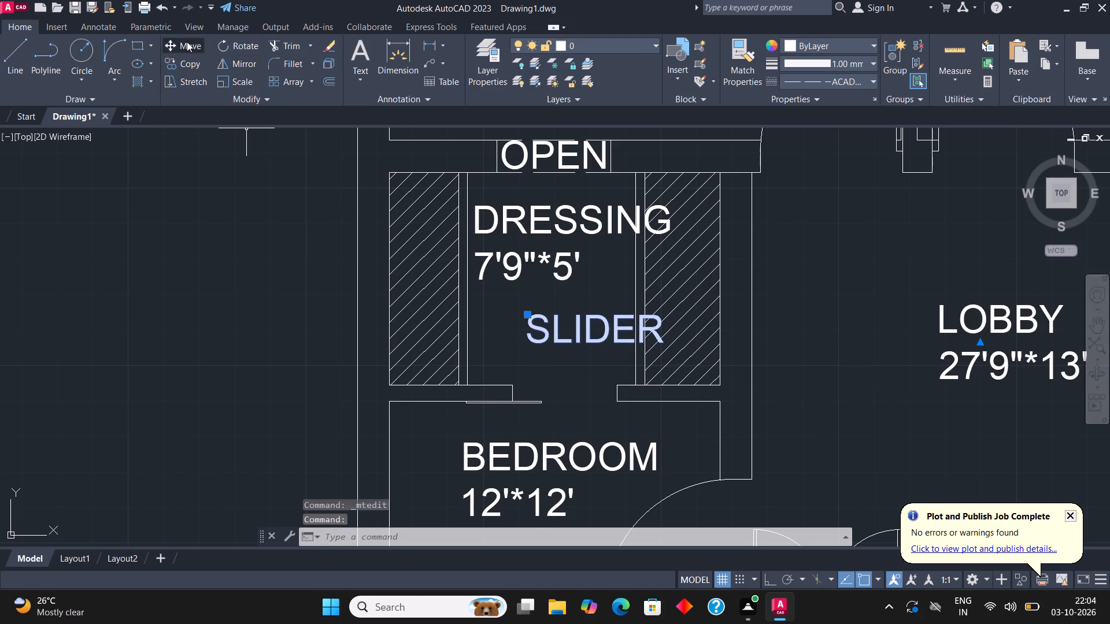
left_click(577, 322)
left_click(547, 334)
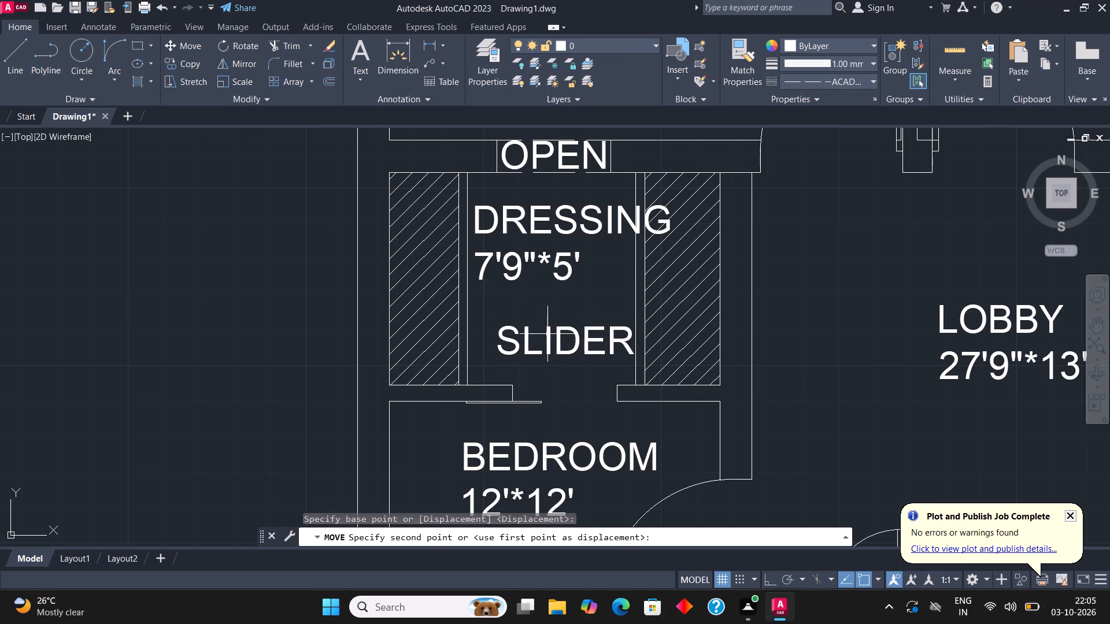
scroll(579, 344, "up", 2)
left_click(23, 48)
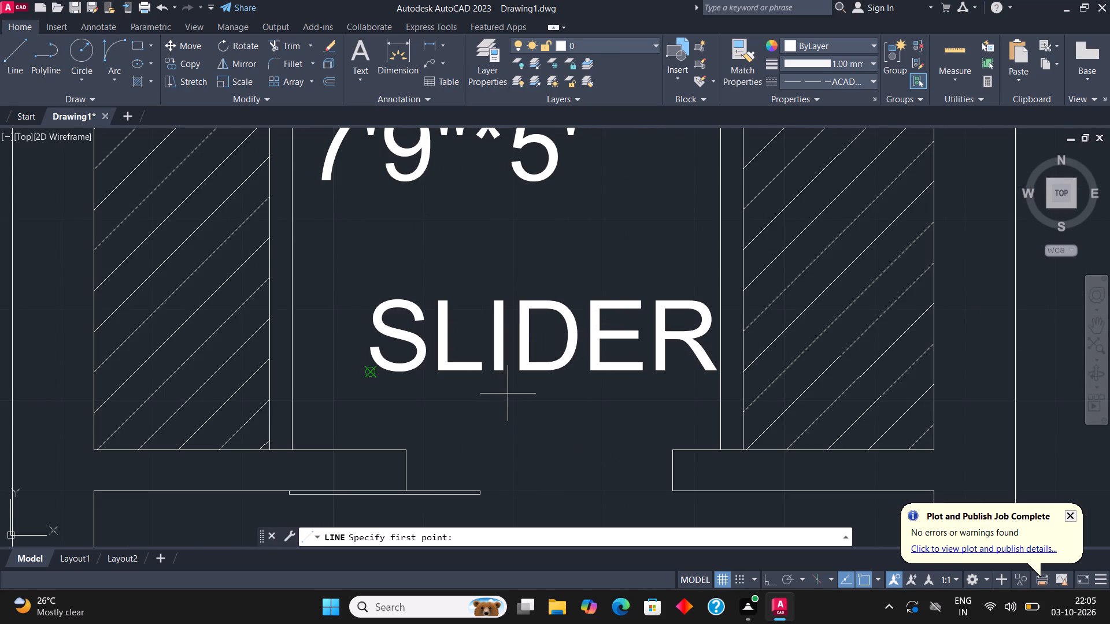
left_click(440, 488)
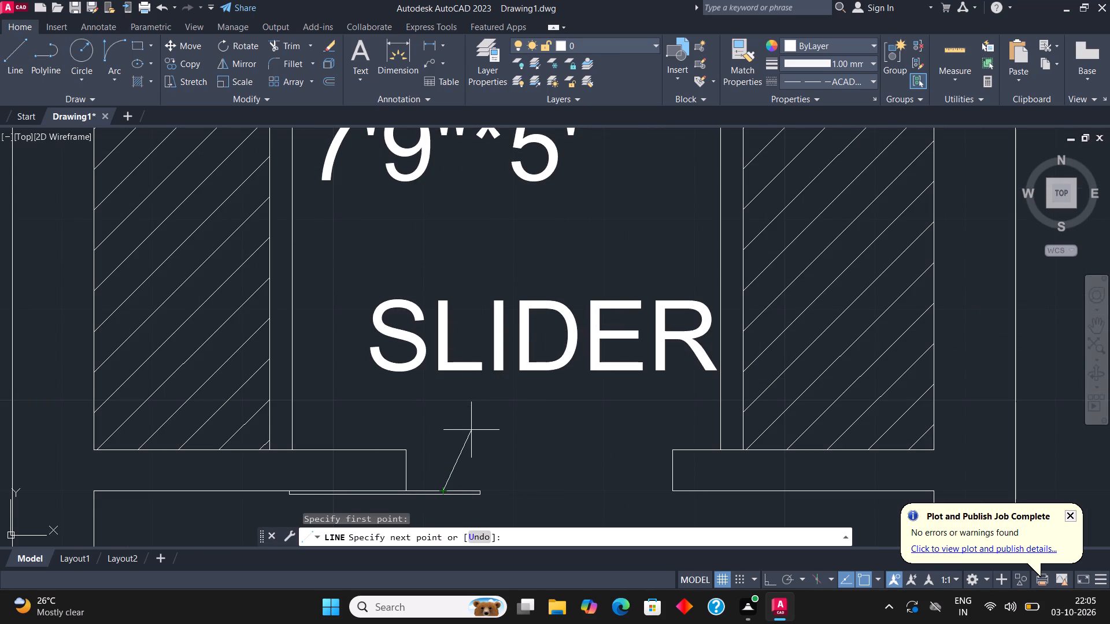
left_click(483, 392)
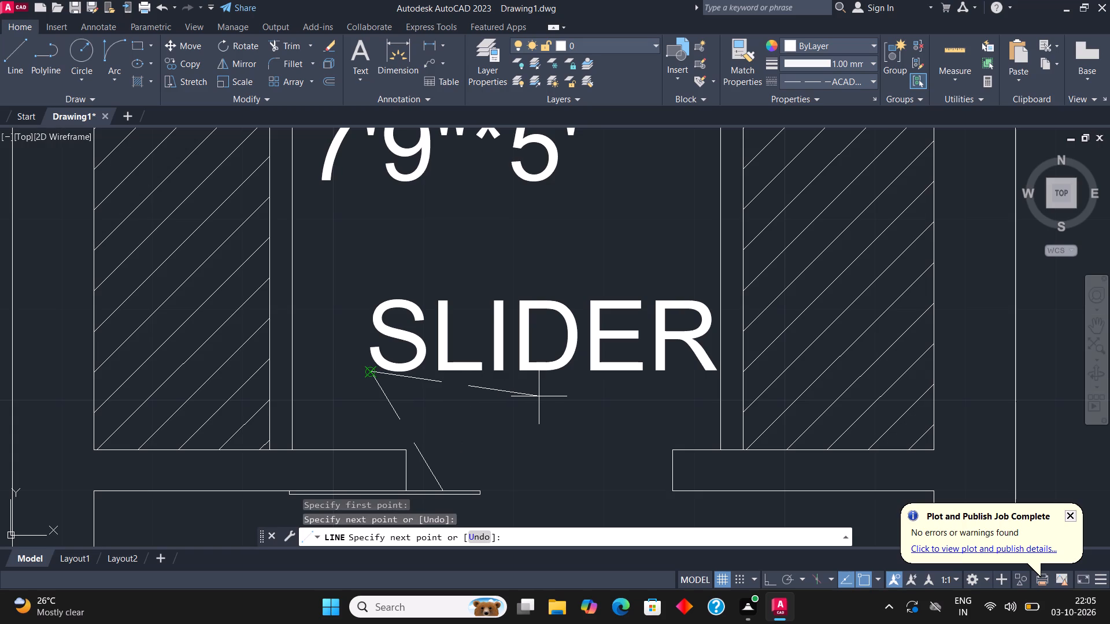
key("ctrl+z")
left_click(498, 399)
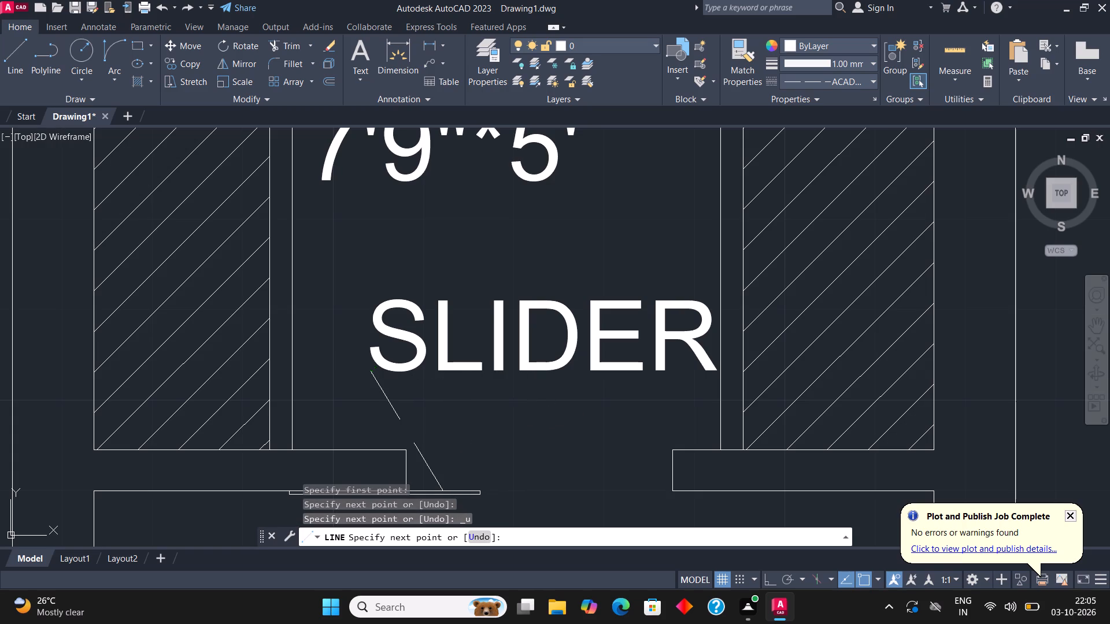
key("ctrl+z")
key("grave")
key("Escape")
Make ByLayer the current linetype in the Linetype Manager.
type("LI")
left_click(399, 410)
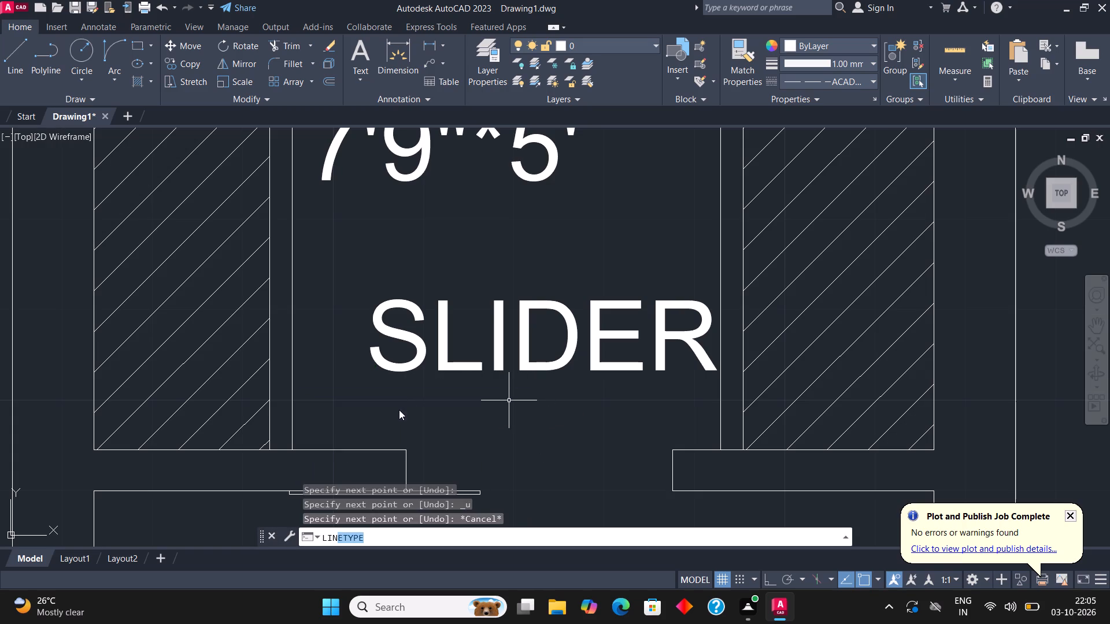
left_click(497, 253)
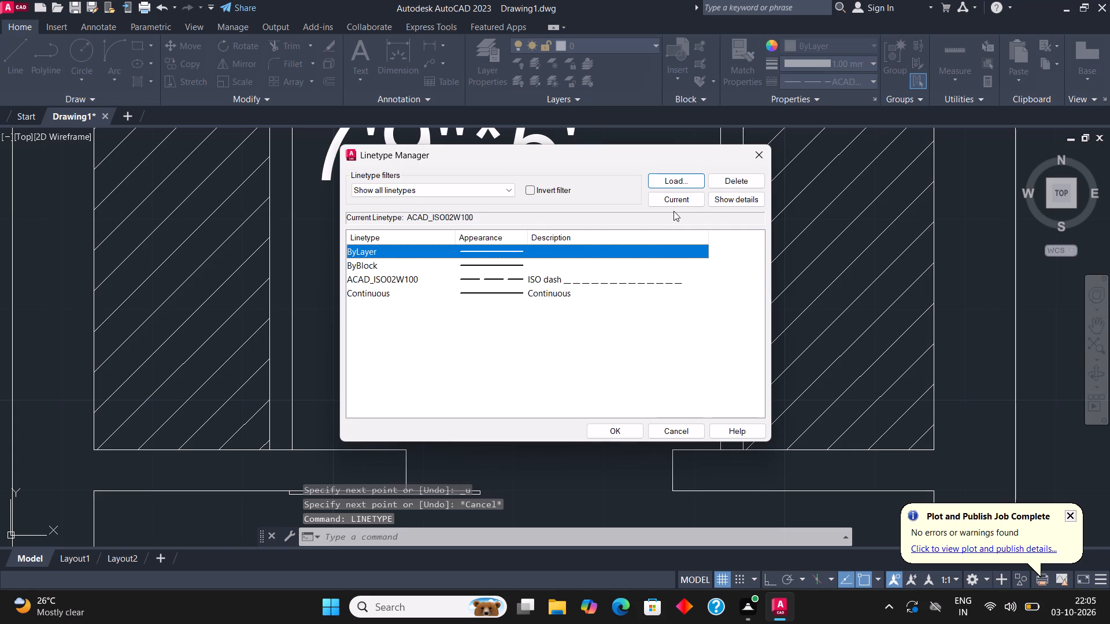
left_click(675, 200)
left_click(625, 429)
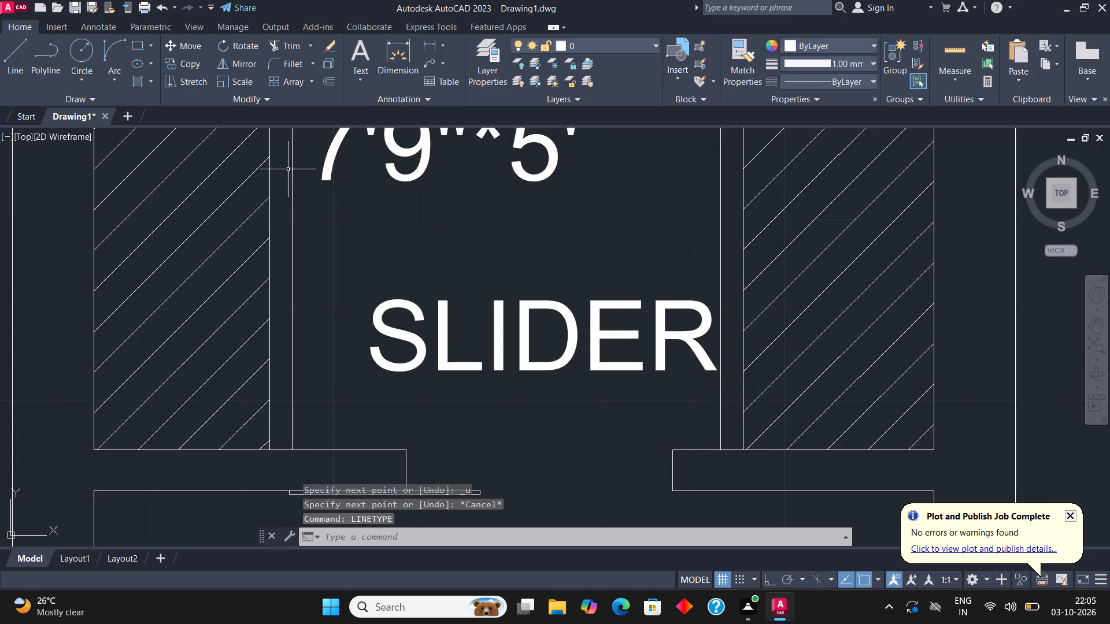
Draw a leader line from the sliding door panel slanting up beneath the SLIDER label, ending in a horizontal segment about 1'-0" long.
left_click(6, 53)
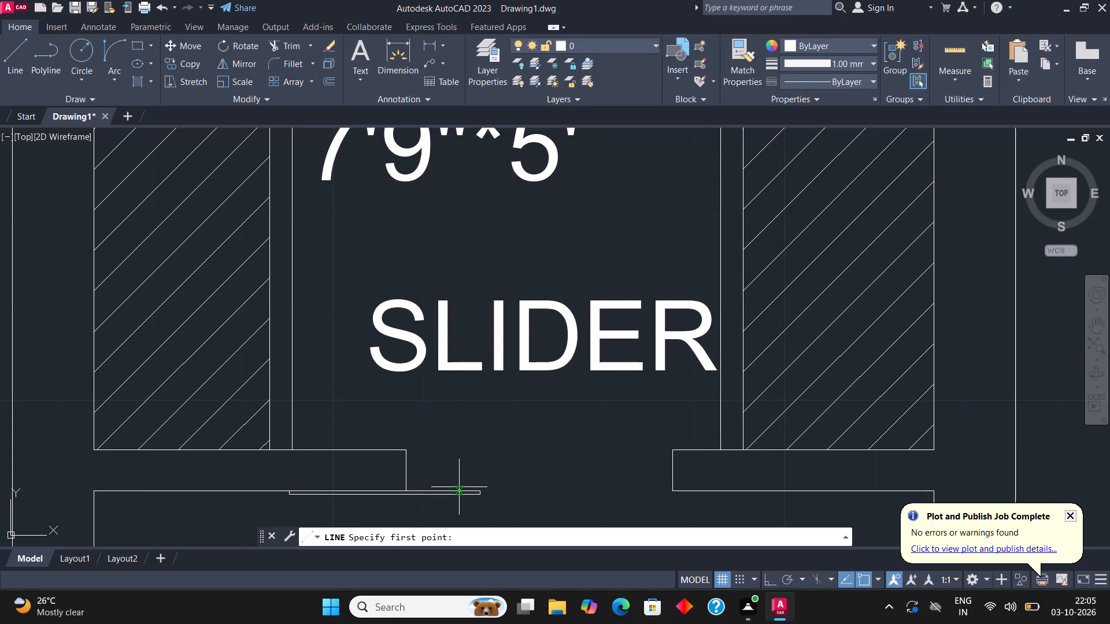
left_click(459, 487)
left_click(493, 403)
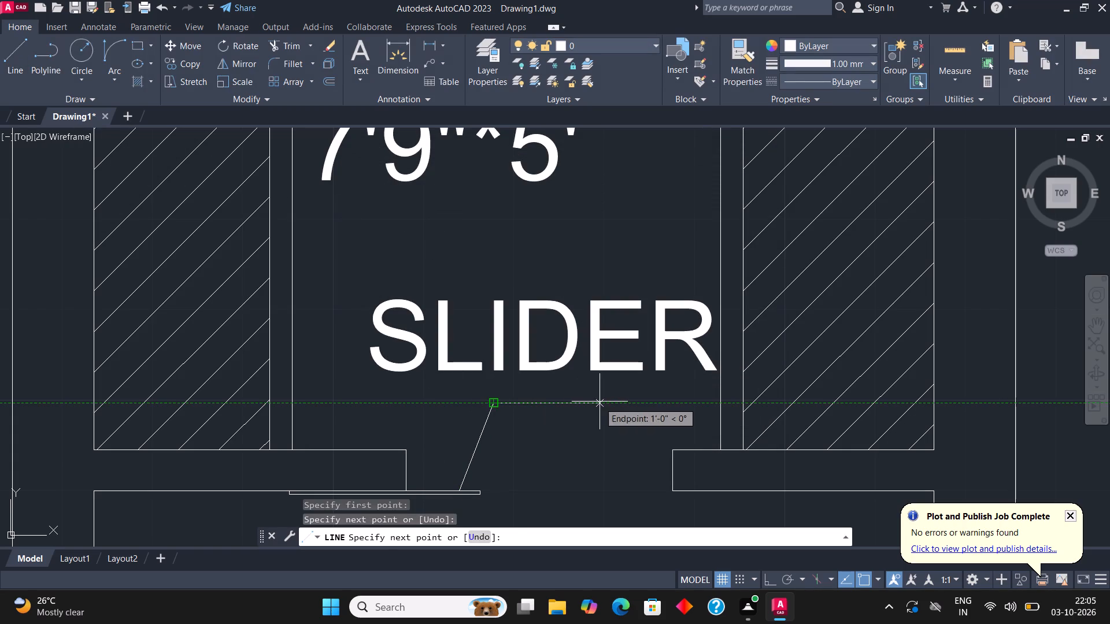
left_click(605, 402)
scroll(601, 328, "down", 1)
key("Escape")
Draw a small triangular arrowhead with lines at the leader's lower end, its tip touching the sliding door panel.
scroll(575, 403, "up", 1)
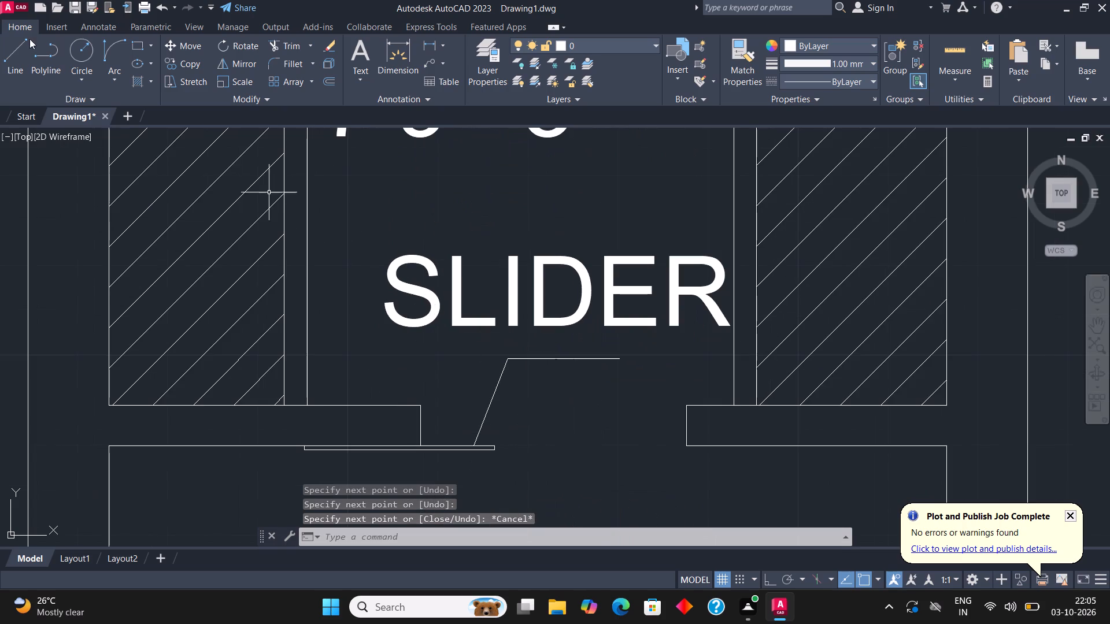
left_click(5, 52)
scroll(482, 450, "up", 3)
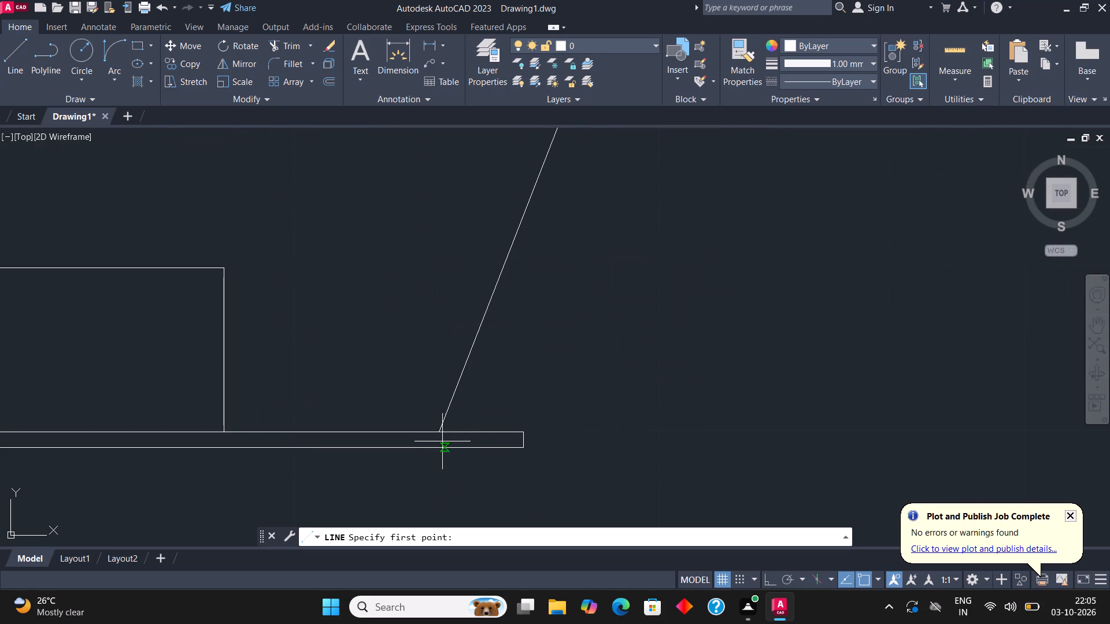
left_click(438, 429)
left_click(427, 330)
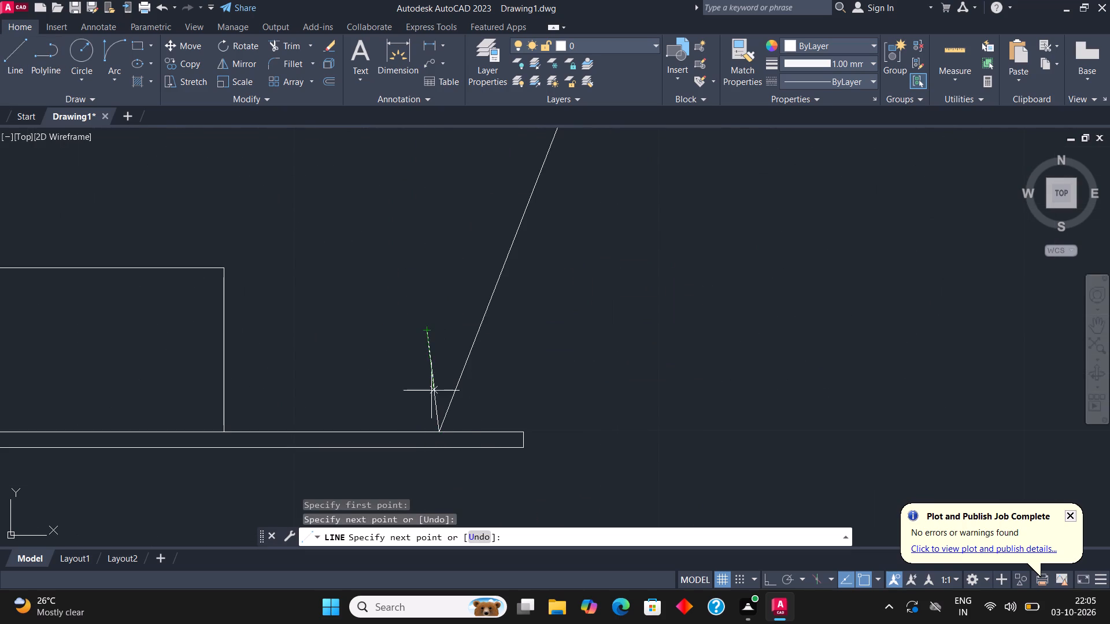
left_click(439, 432)
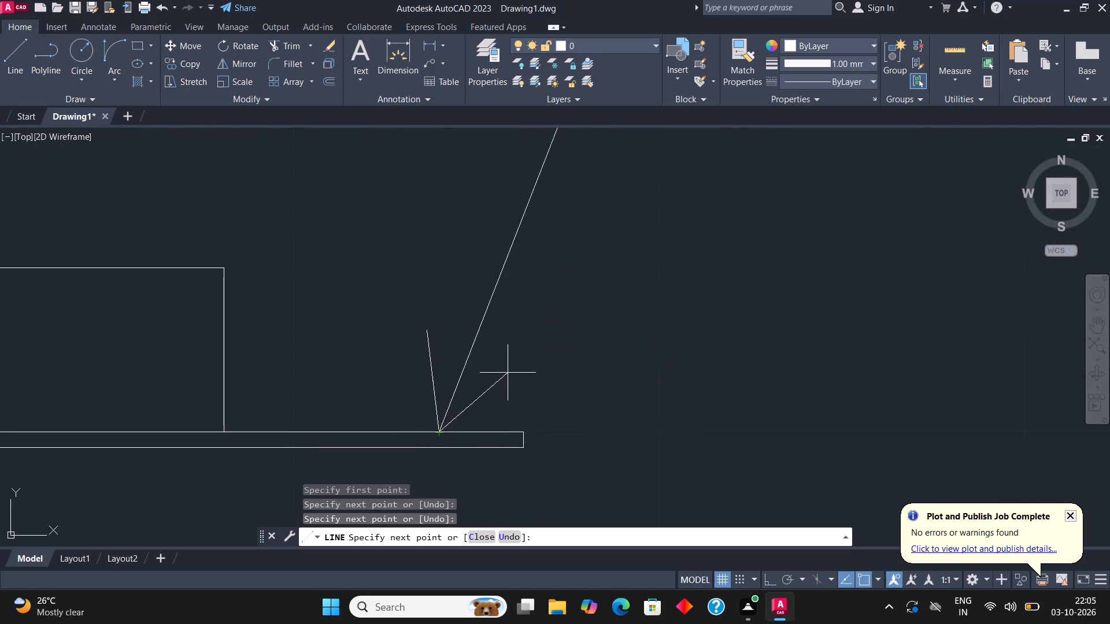
left_click(510, 374)
left_click(428, 332)
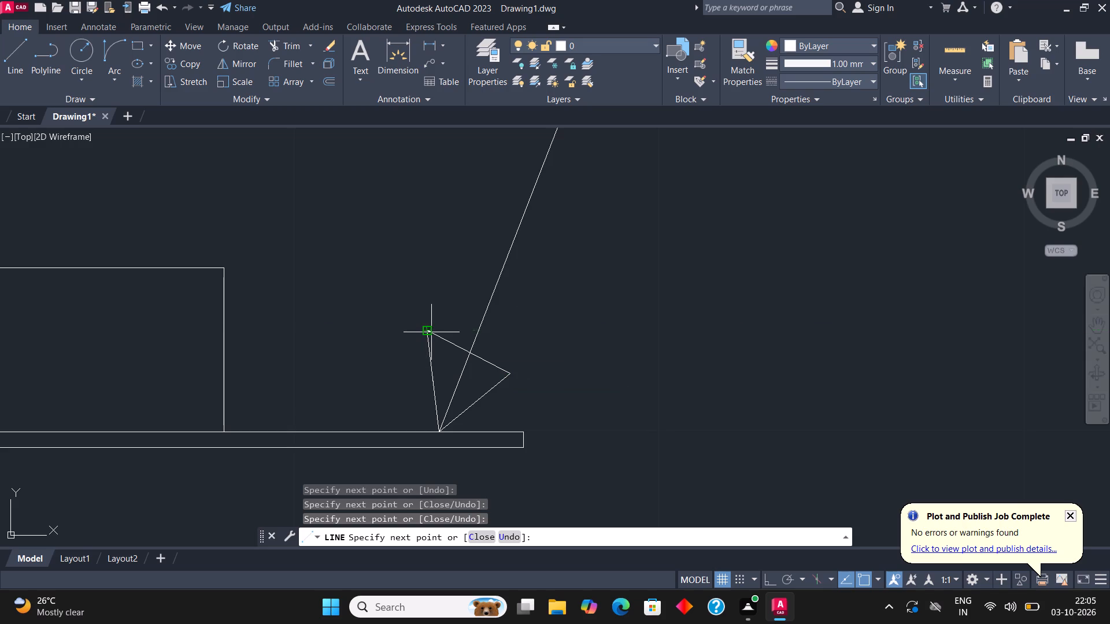
key("Escape")
Fill both halves of the slider leader's triangular arrowhead with a SOLID hatch.
scroll(594, 337, "down", 1)
key("h")
key("Return")
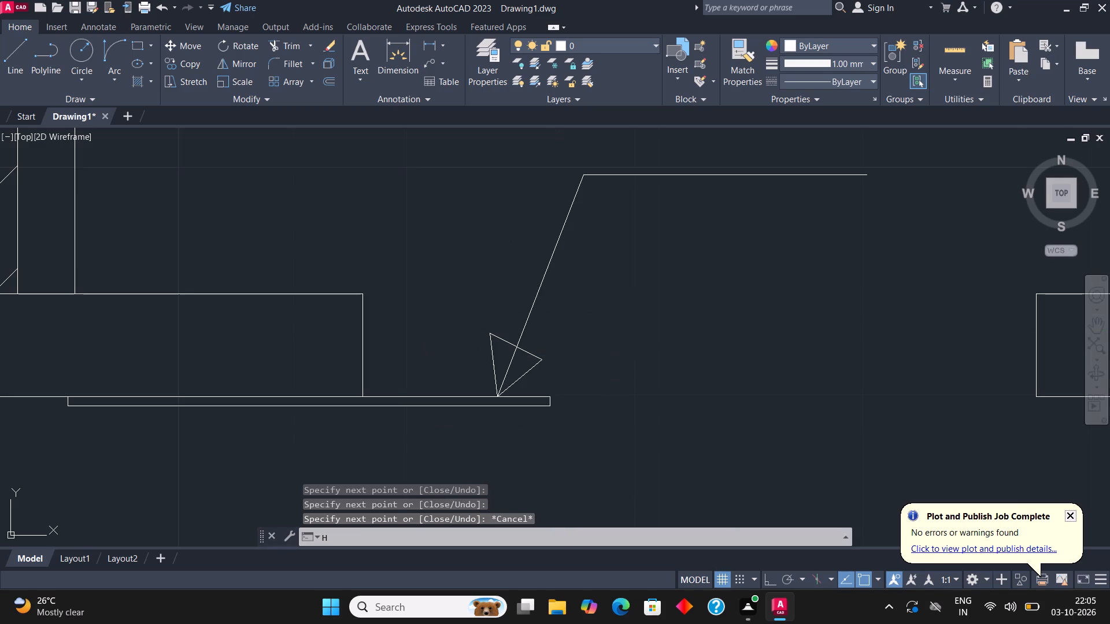
left_click(148, 69)
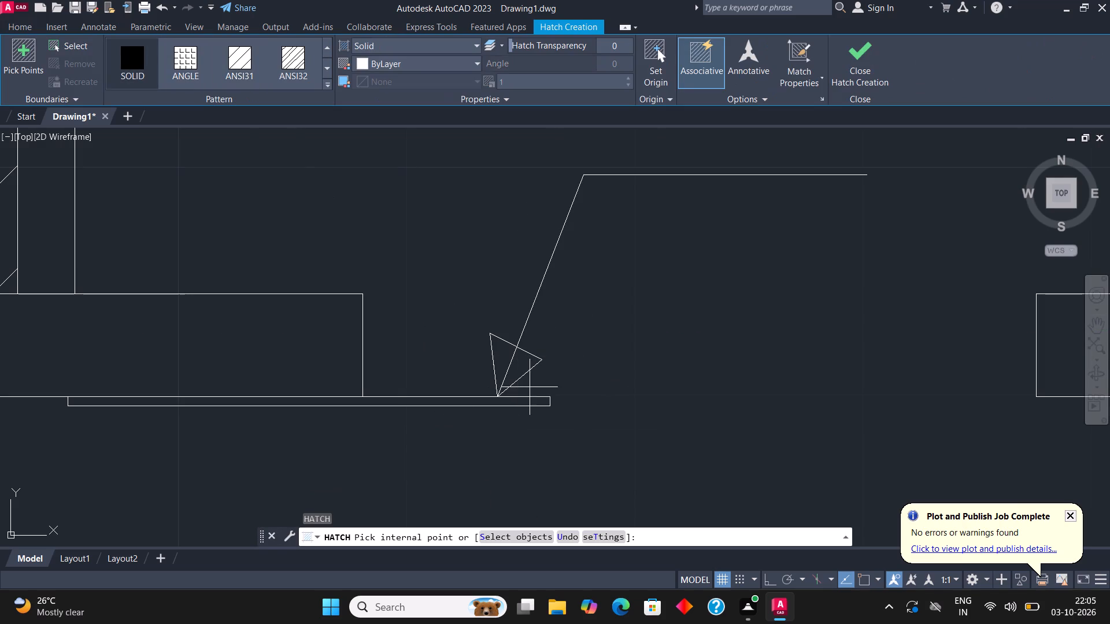
left_click(512, 365)
left_click(497, 351)
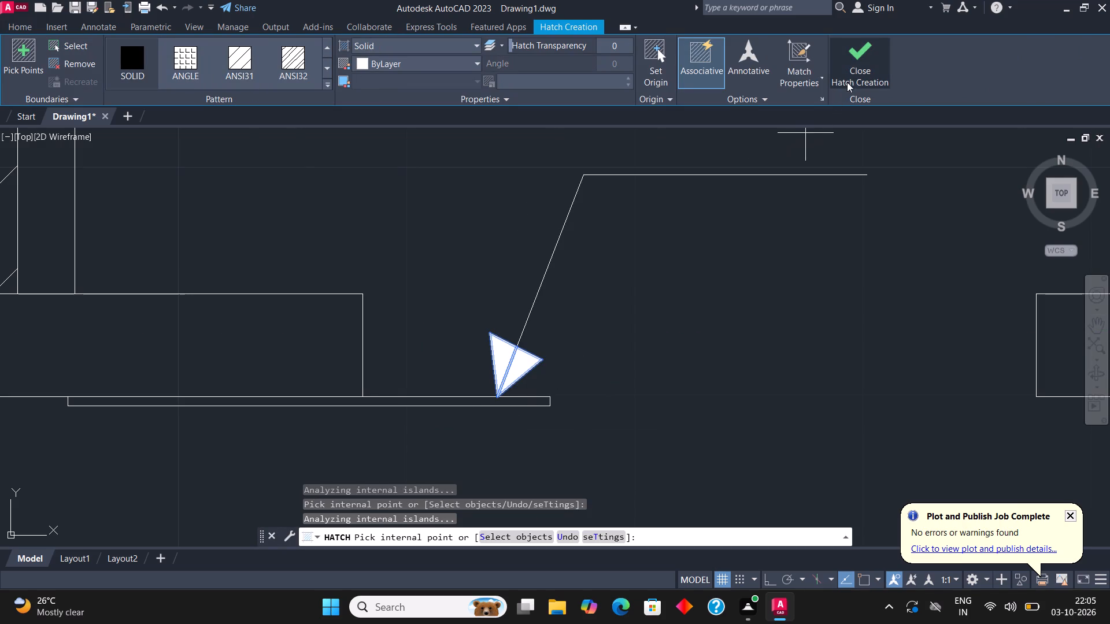
left_click(851, 63)
scroll(516, 299, "down", 3)
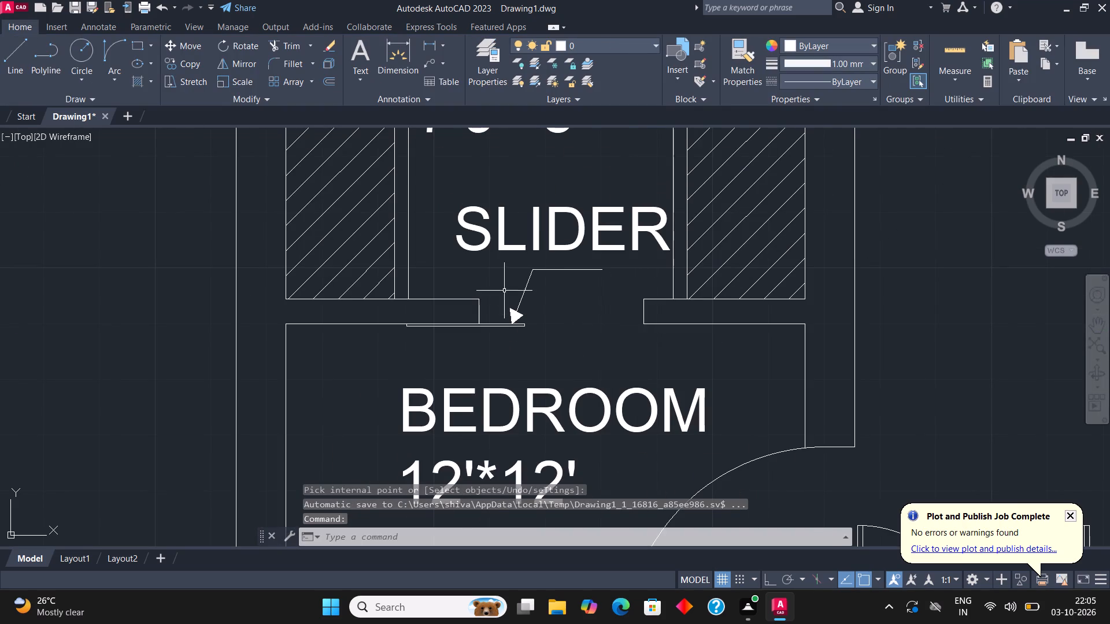
scroll(504, 291, "down", 2)
key("Escape")
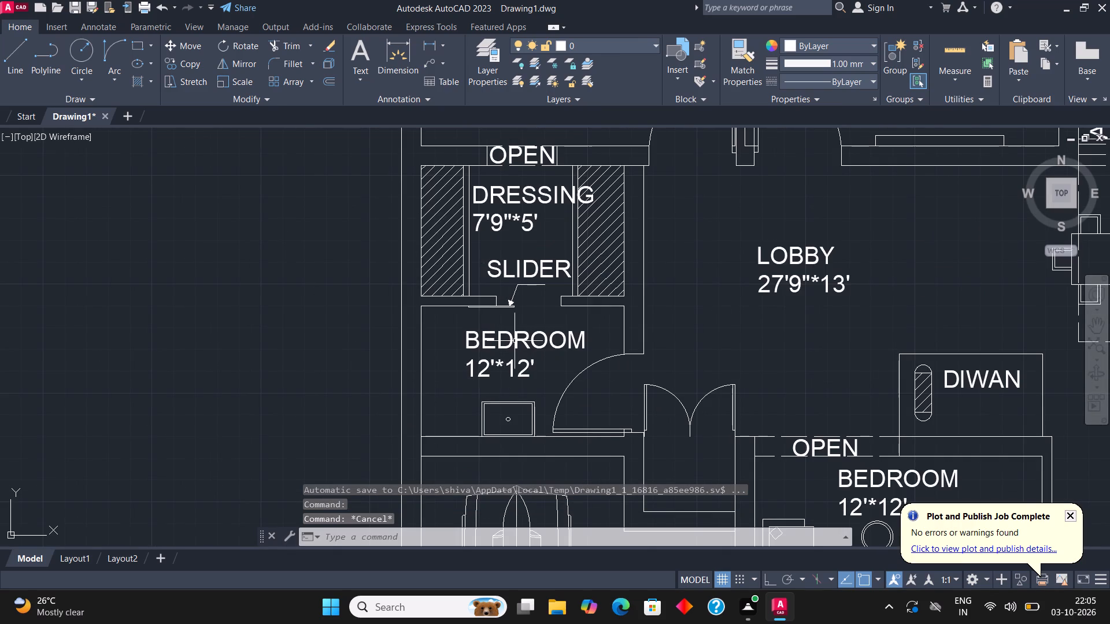
Copy the OPEN label above the dressing room to the empty area outside the plan's left wall.
scroll(515, 341, "up", 1)
middle_click_drag(515, 302, 534, 421)
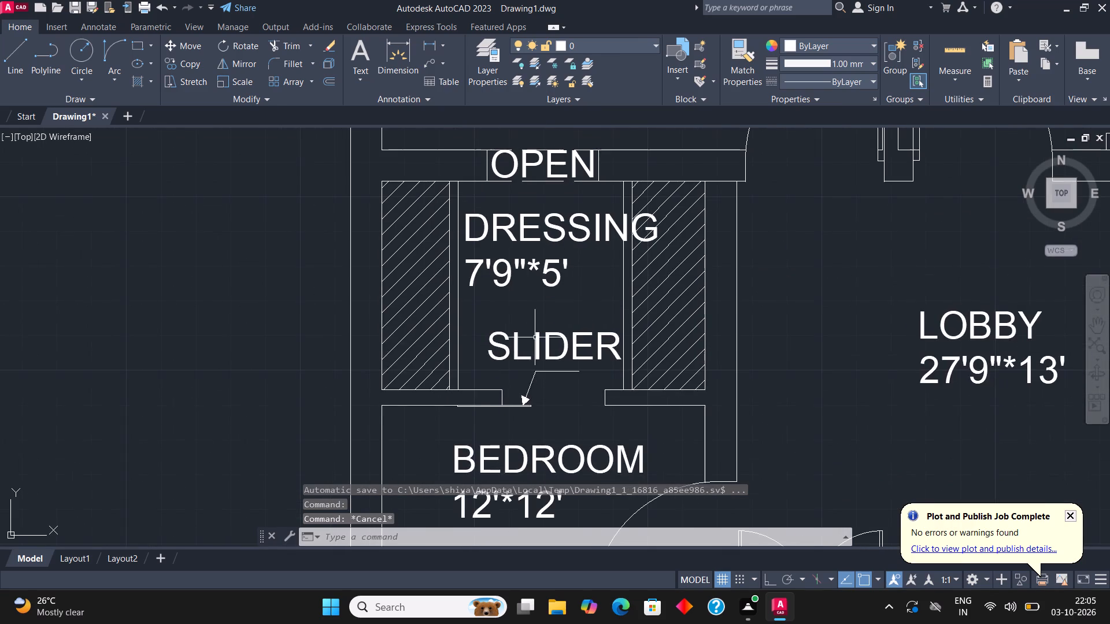
scroll(534, 336, "down", 1)
scroll(523, 174, "up", 1)
left_click(537, 268)
left_click(531, 254)
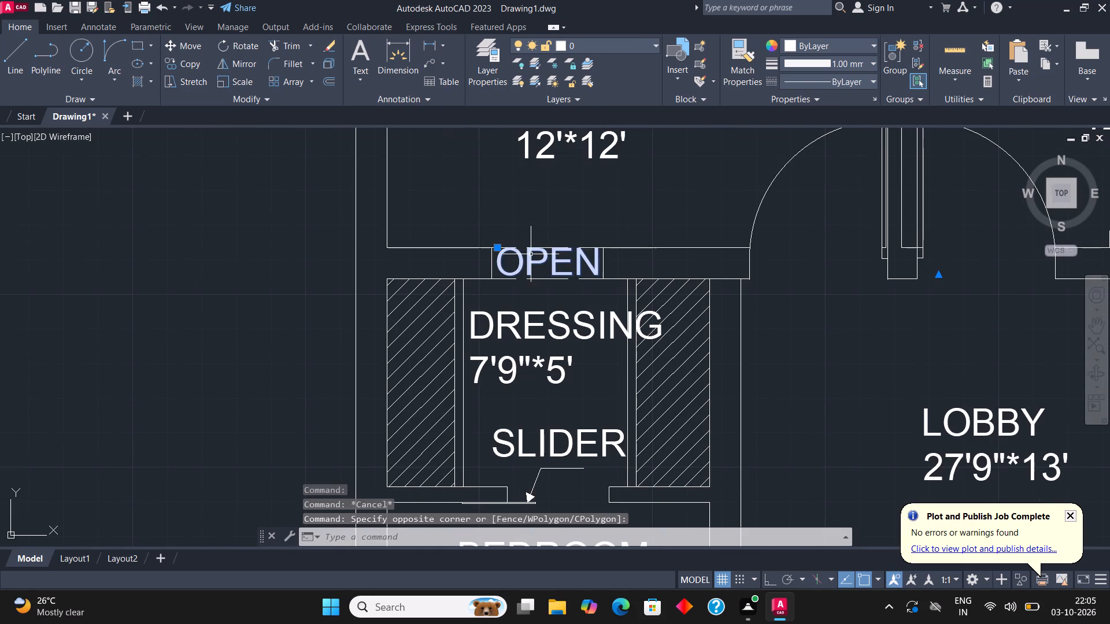
left_click(185, 67)
left_click(545, 258)
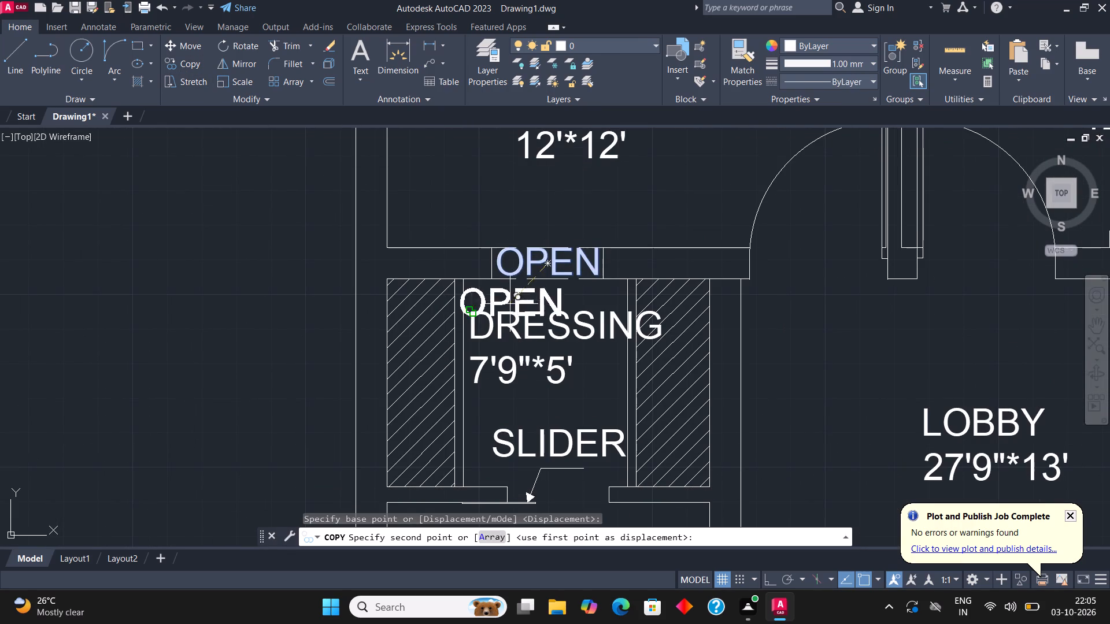
left_click(269, 314)
key("Escape")
Change the text of the copied OPEN label outside the plan to C.B.
left_click(261, 303)
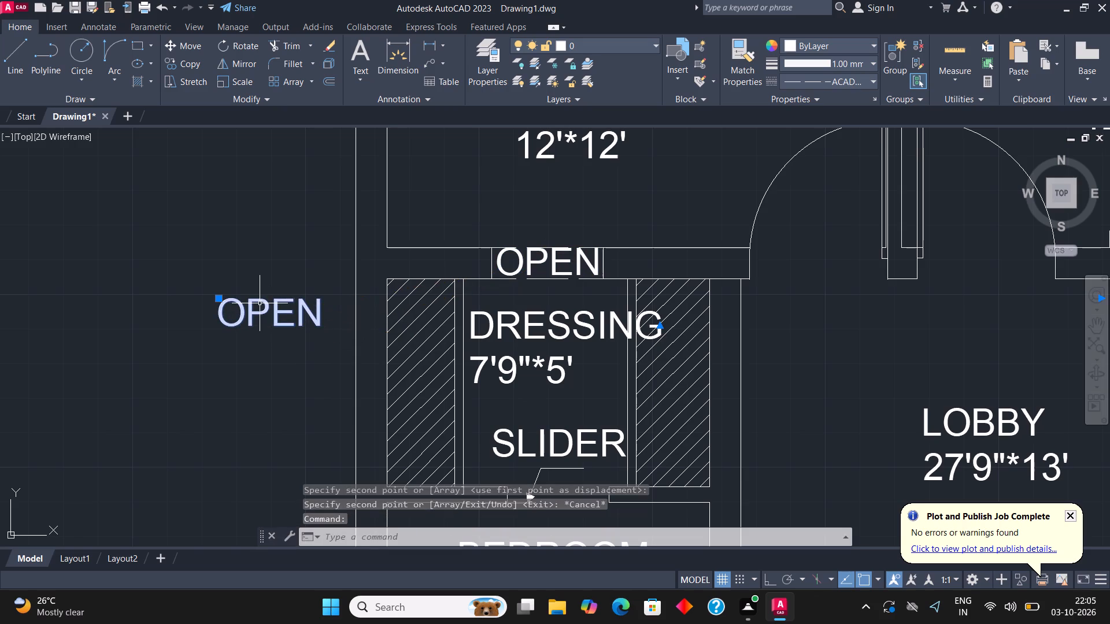
right_click(260, 304)
left_click(305, 230)
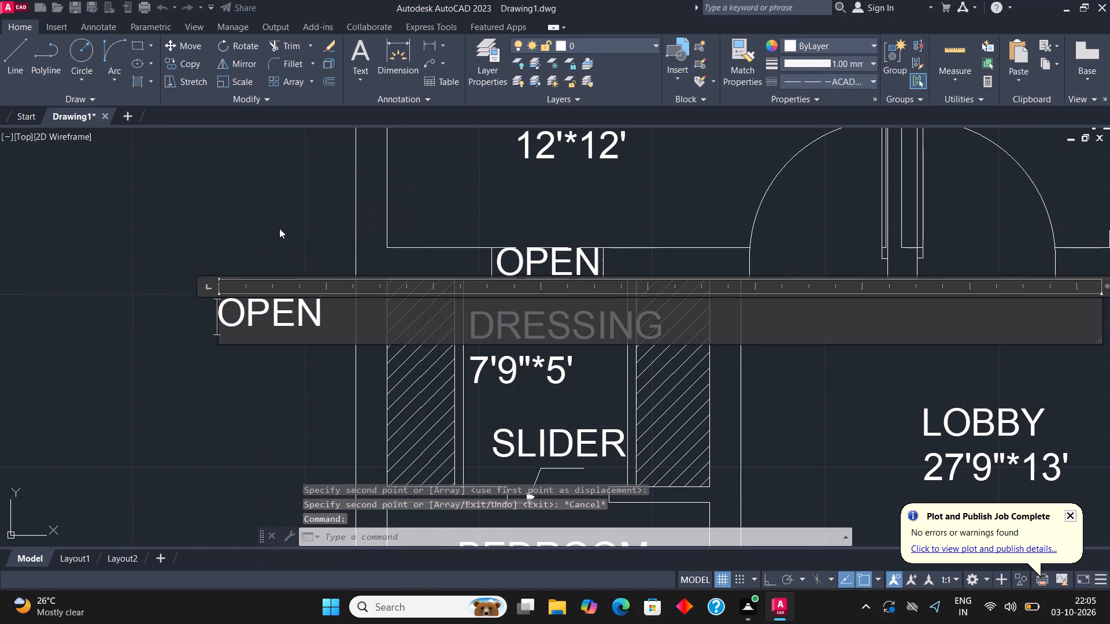
left_click(355, 336)
key("BackSpace")
key("BackSpace")
key("BackSpace")
key("BackSpace")
key("BackSpace")
key("BackSpace")
key("BackSpace")
key("BackSpace")
key("BackSpace")
key("BackSpace")
key("BackSpace")
key("BackSpace")
key("BackSpace")
key("BackSpace")
key("BackSpace")
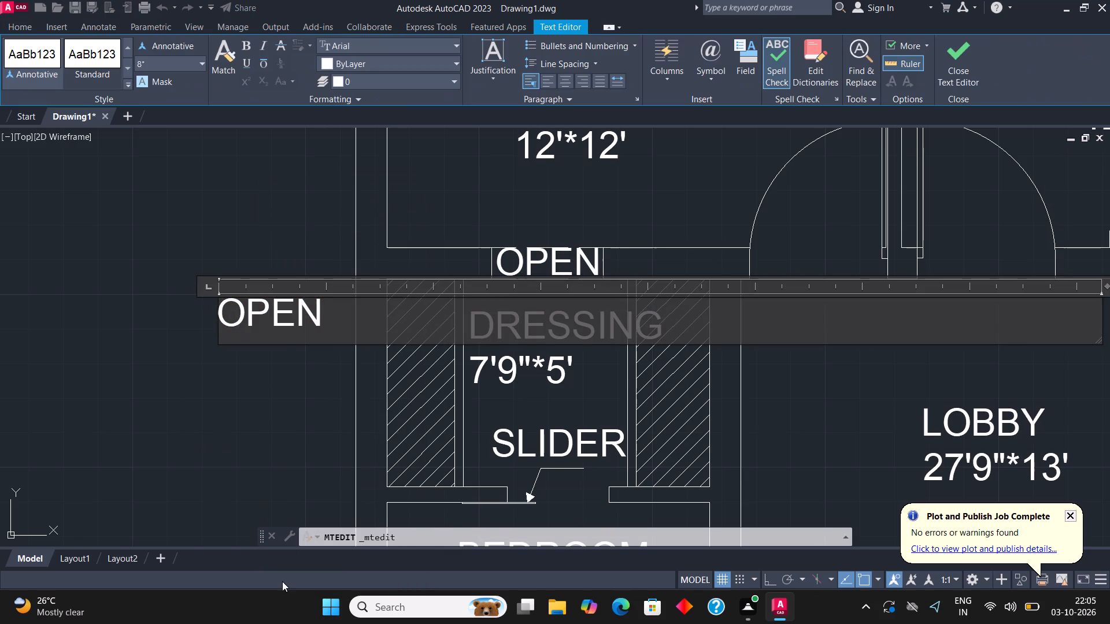
key("c")
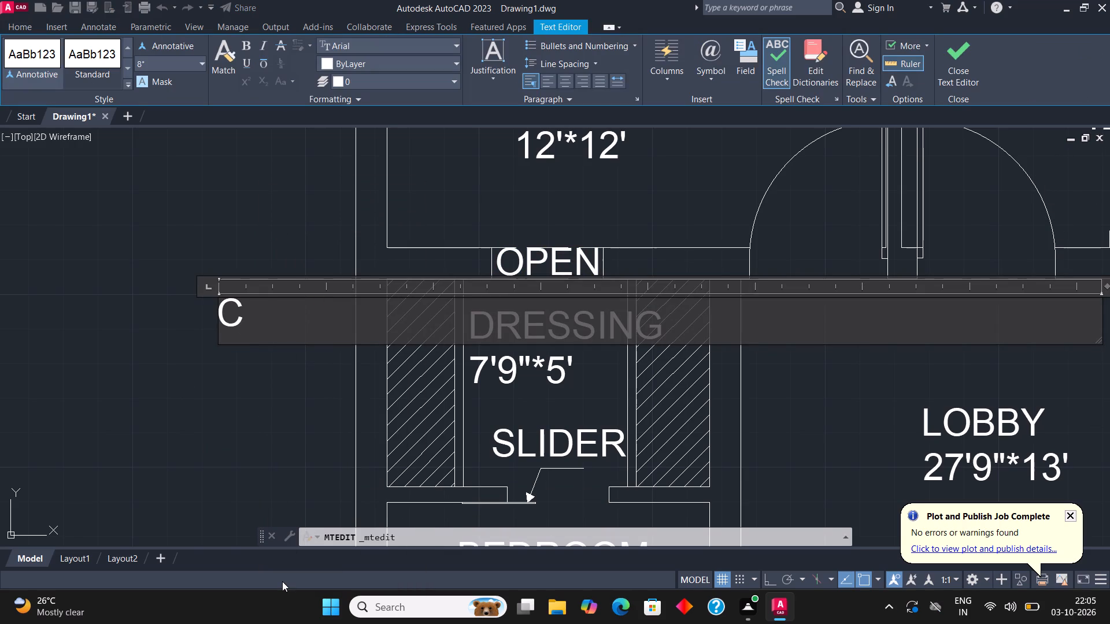
key("b")
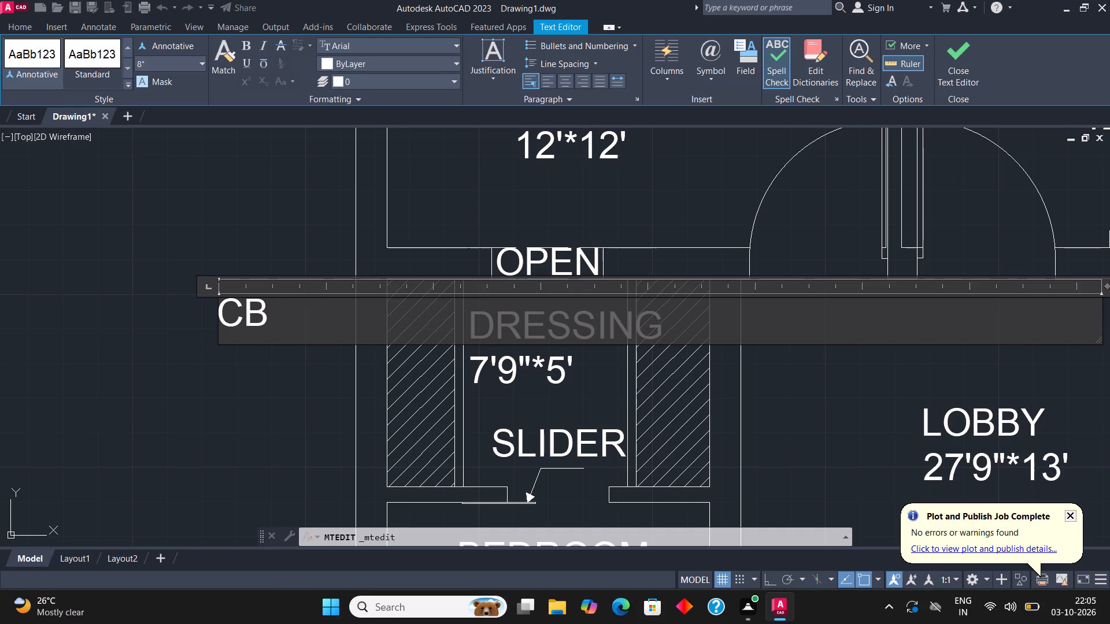
left_click(238, 311)
key("period")
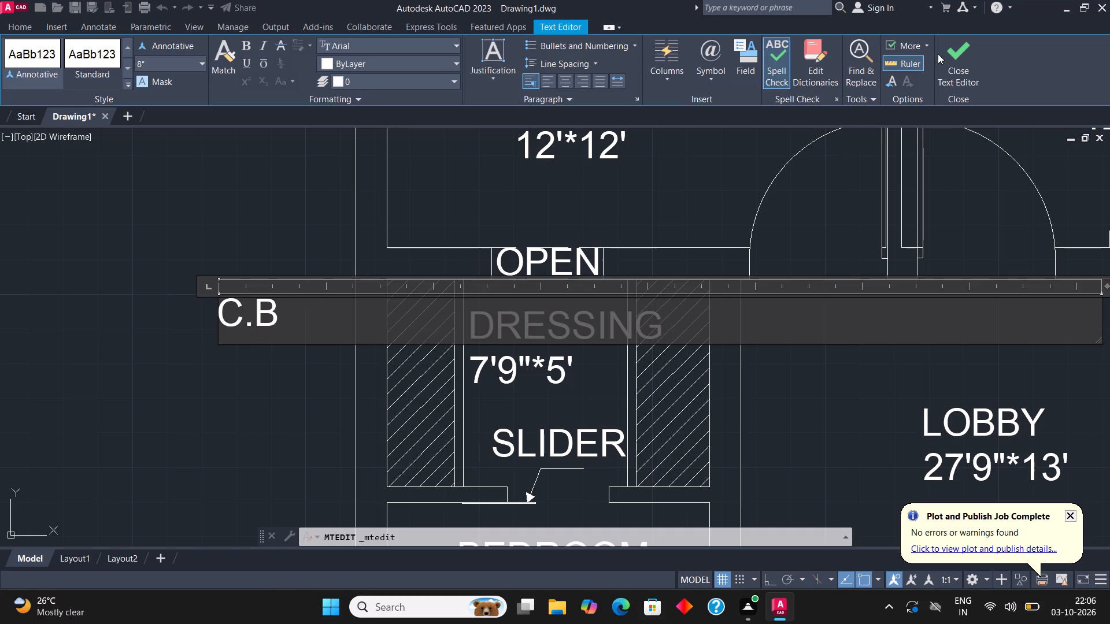
left_click(940, 54)
Move the C.B label onto the hatched wardrobe on the dressing room's left side.
scroll(338, 461, "down", 1)
middle_click_drag(342, 401, 314, 411)
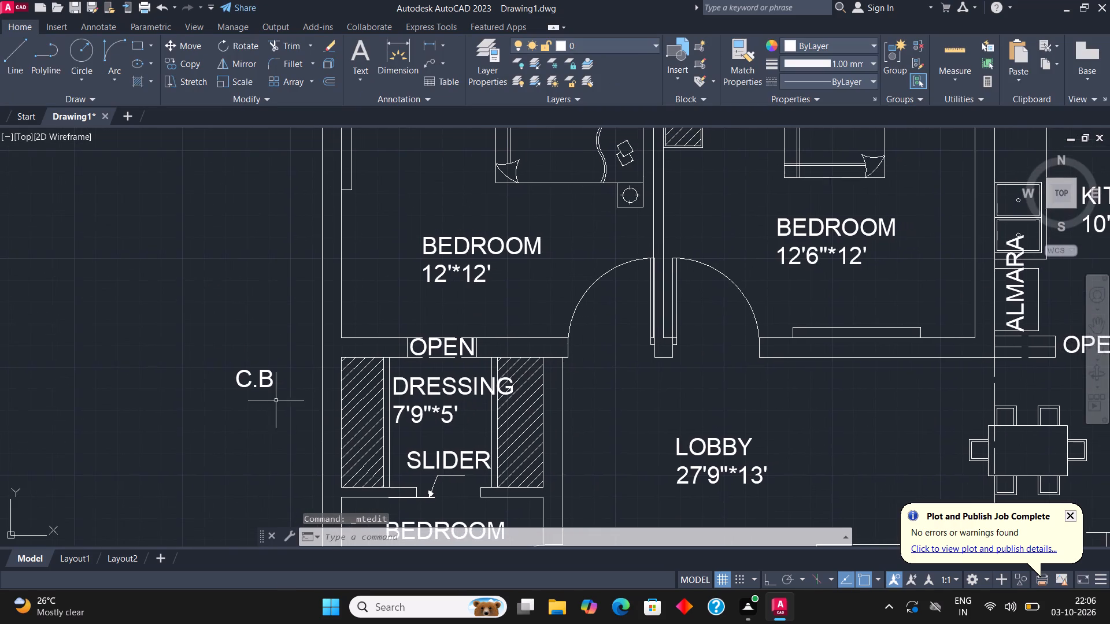
scroll(275, 399, "up", 1)
left_click(253, 381)
left_click(195, 330)
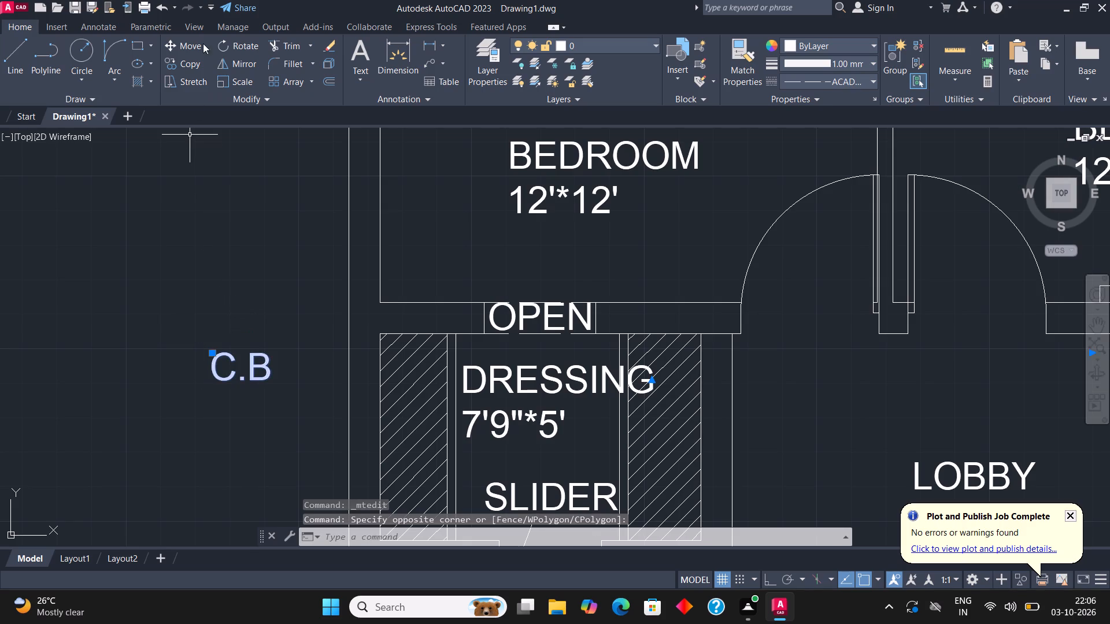
left_click(183, 47)
left_click(243, 378)
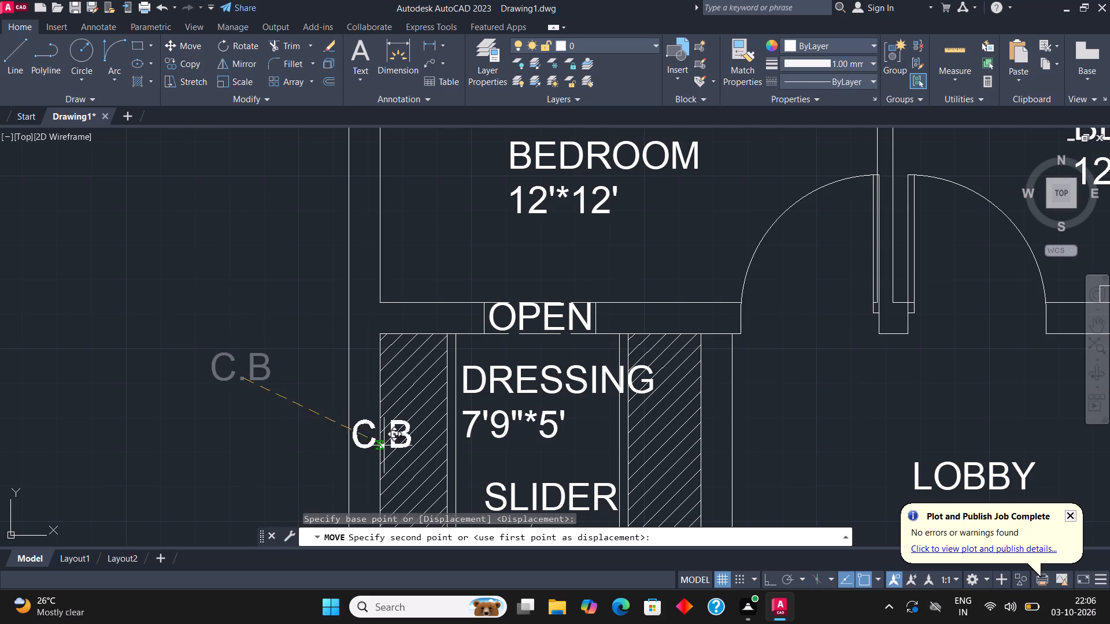
left_click(416, 448)
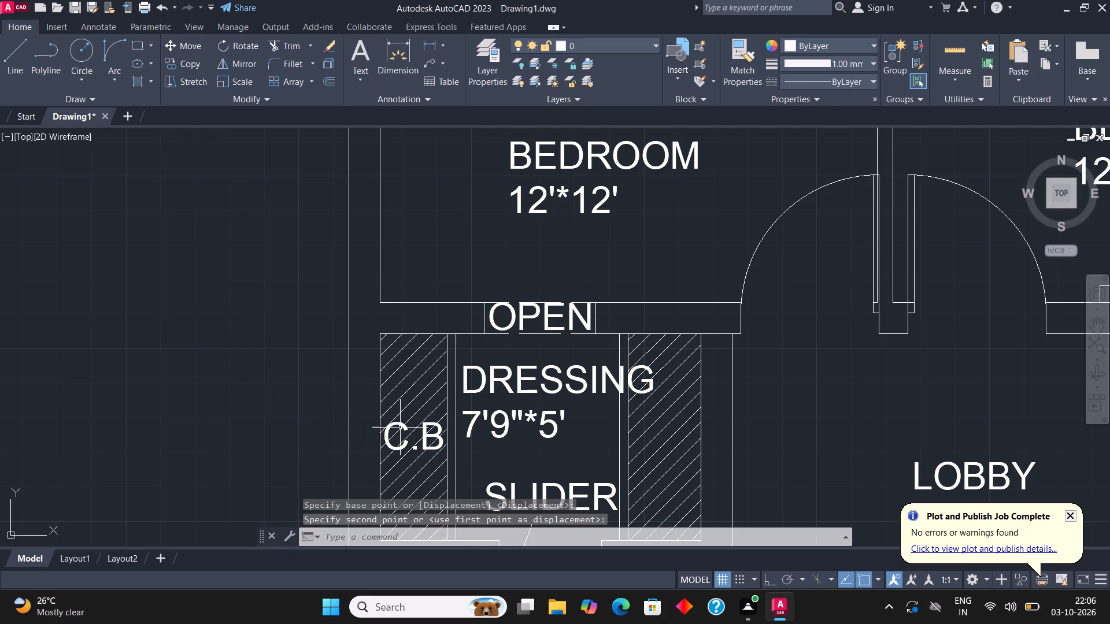
Copy the C.B label straight across onto the hatched wardrobe on the dressing room's right side.
left_click(399, 426)
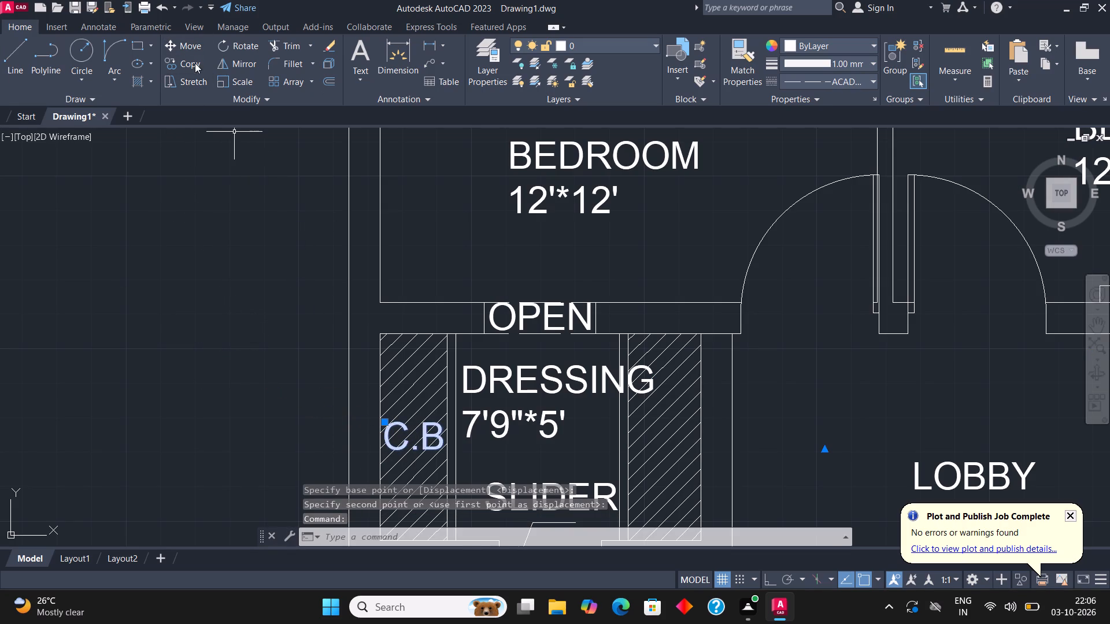
left_click(193, 60)
left_click(416, 432)
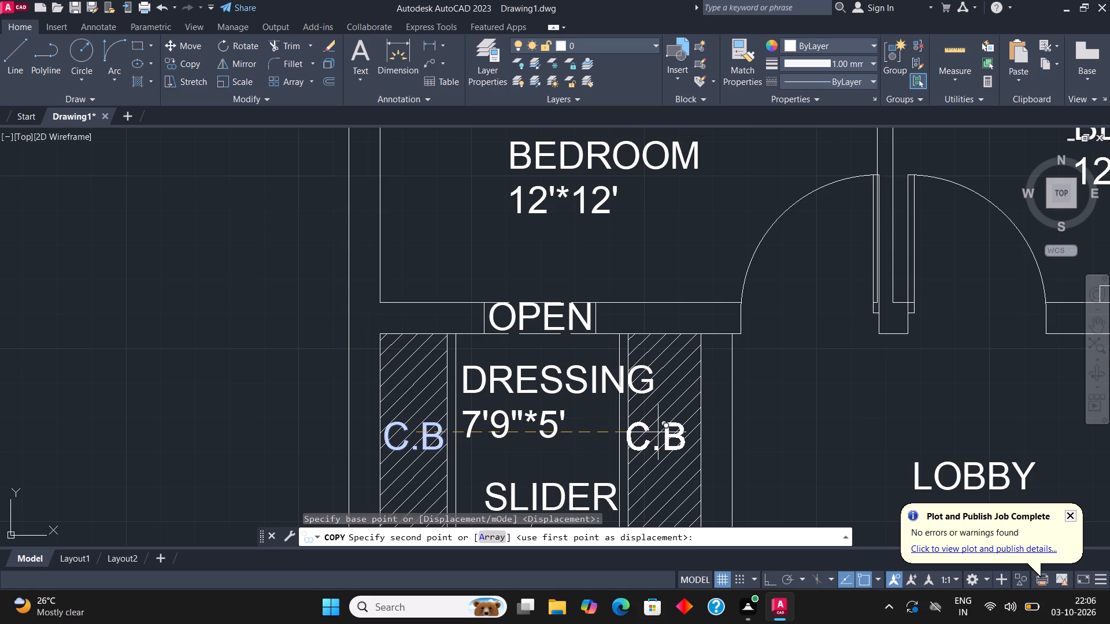
left_click(663, 430)
scroll(458, 294, "down", 3)
key("Escape")
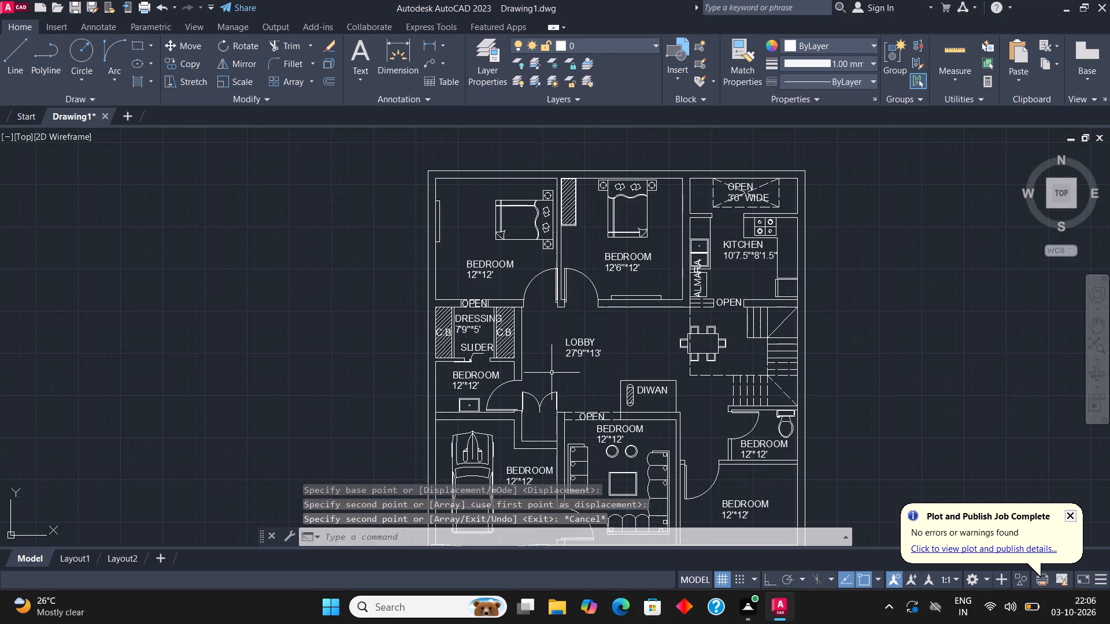
Replace the BEDROOM label in the room below the slider with WASHROOM and the size 7'9"*5' on a second line.
scroll(459, 391, "up", 1)
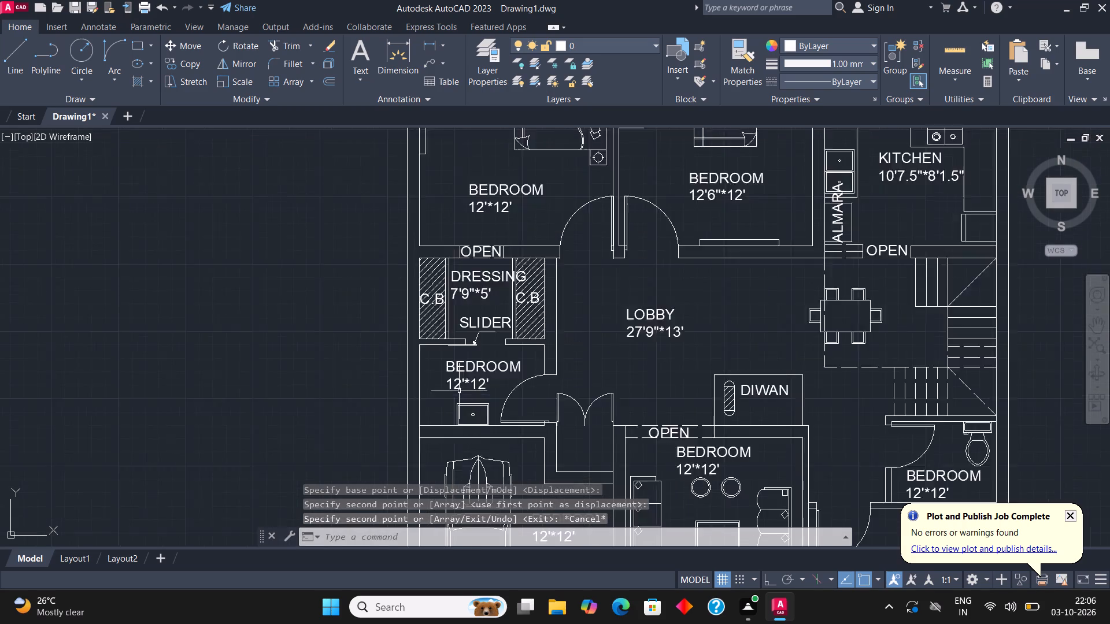
scroll(459, 391, "up", 1)
left_click(472, 358)
right_click(472, 358)
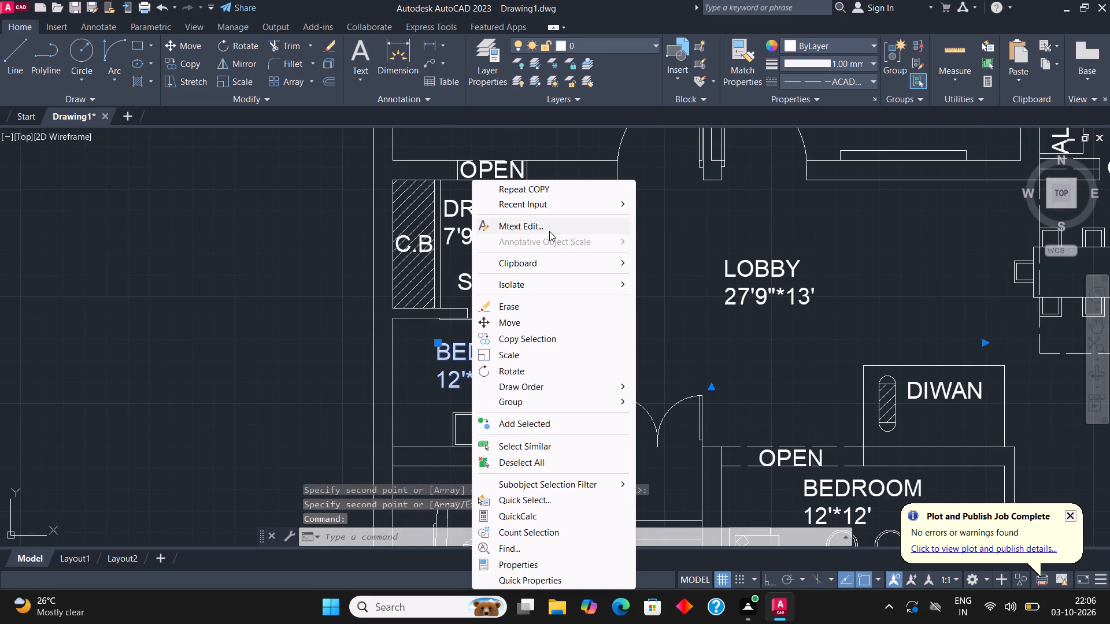
left_click(549, 228)
left_click(535, 380)
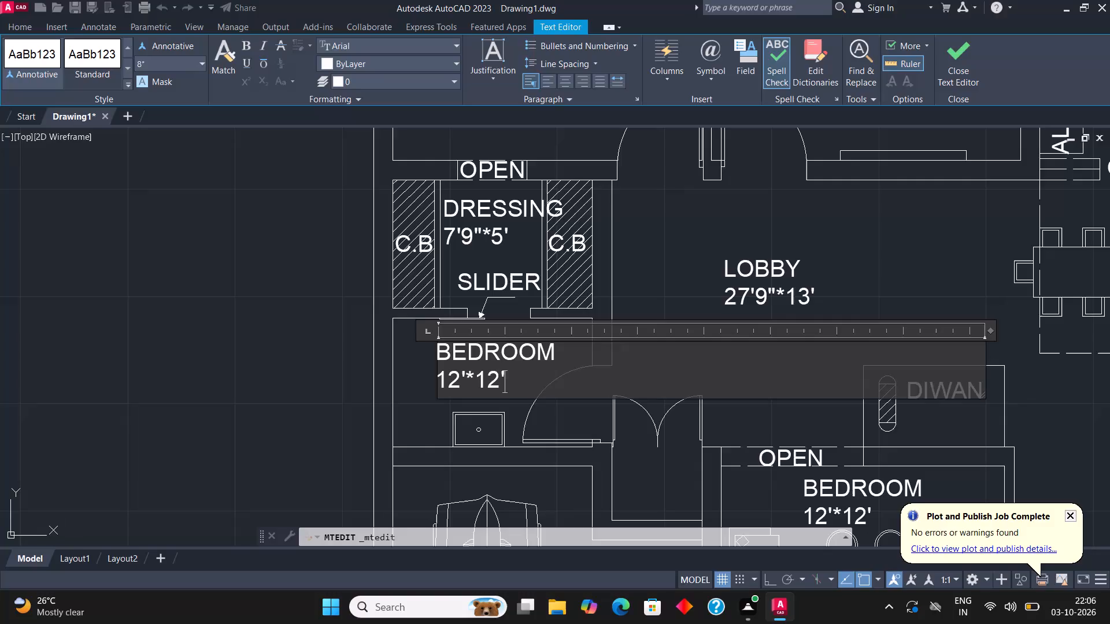
key("BackSpace")
key("BackSpace")
key("BackSpace")
key("BackSpace")
key("BackSpace")
key("BackSpace")
key("BackSpace")
key("BackSpace")
key("BackSpace")
key("BackSpace")
key("BackSpace")
key("BackSpace")
key("BackSpace")
key("BackSpace")
key("BackSpace")
key("BackSpace")
key("BackSpace")
key("BackSpace")
key("BackSpace")
key("BackSpace")
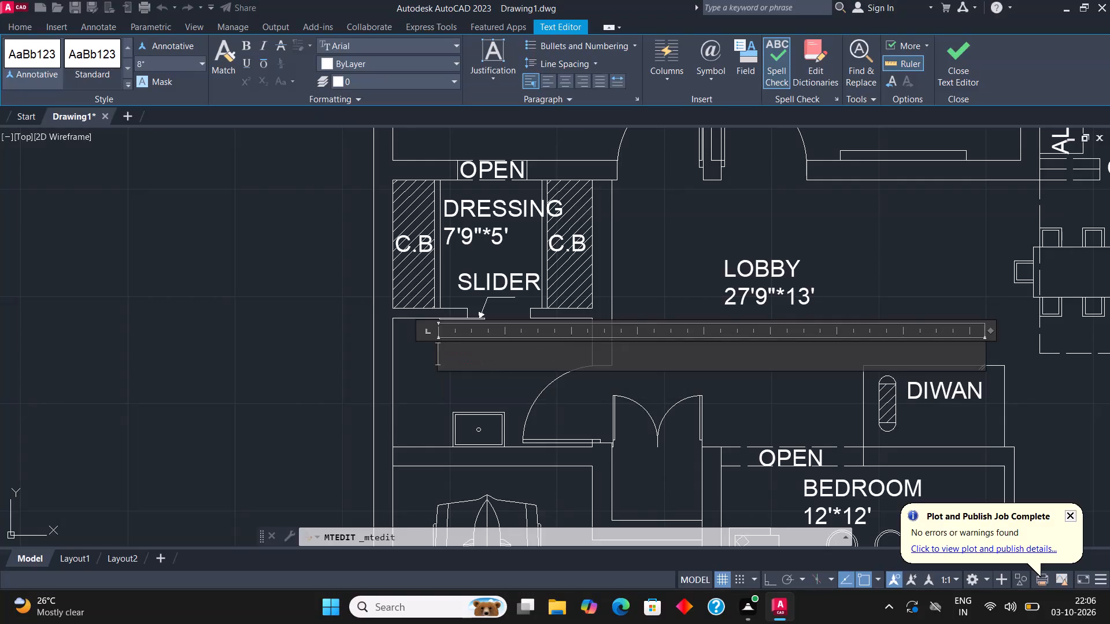
type("WASHROOM")
key("Return")
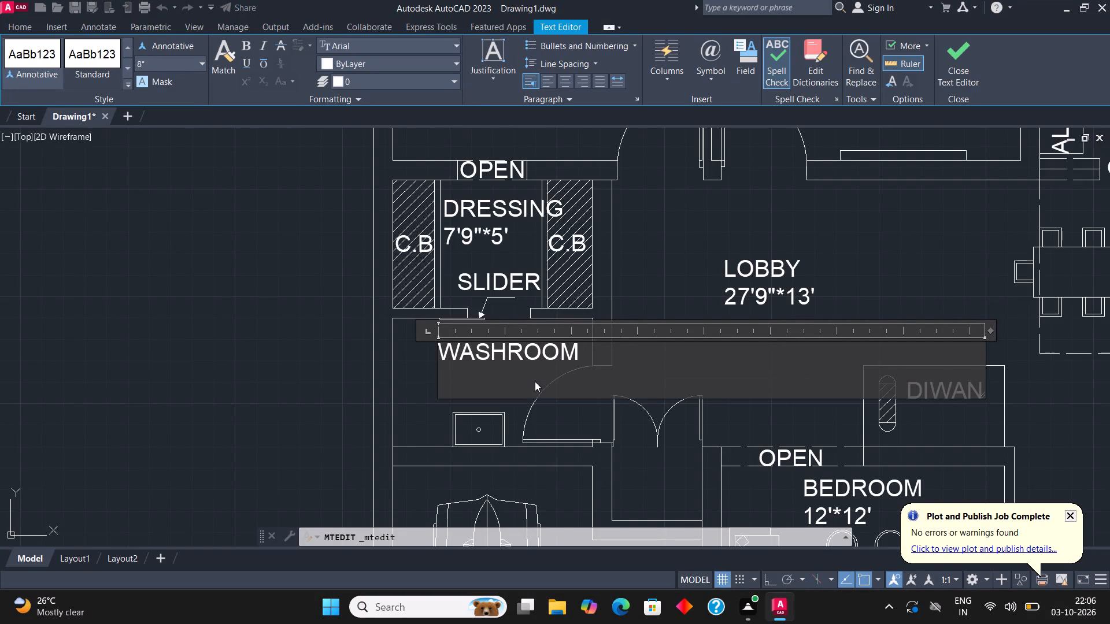
type("7'9\"")
type("*6")
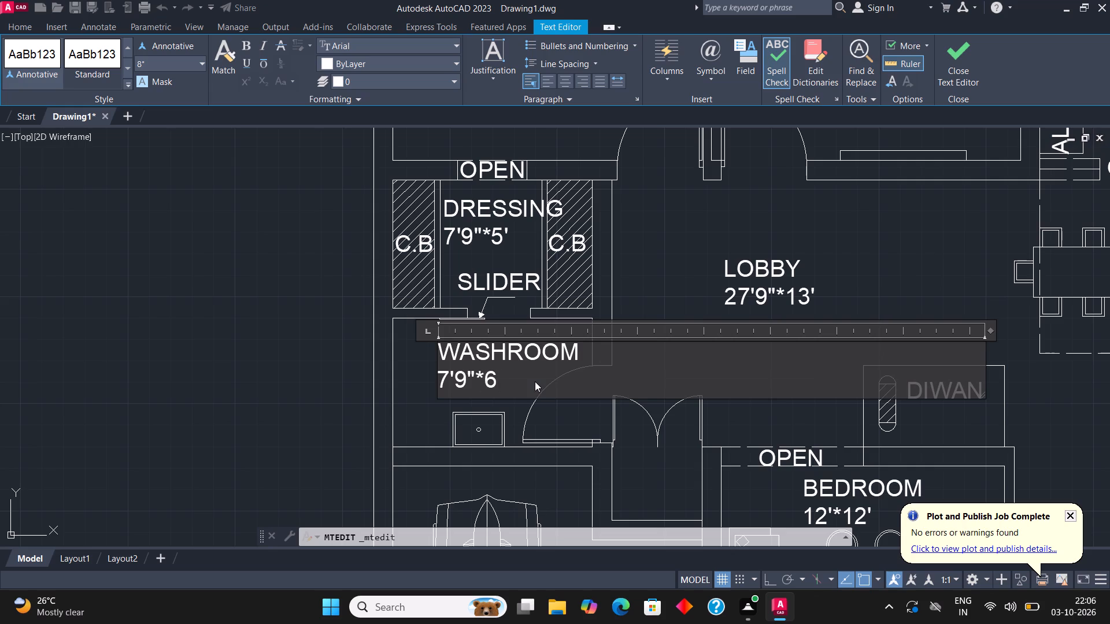
key("BackSpace")
type("5'")
left_click(961, 58)
Replace the BEDROOM label beside the car with PORCH and the size 12'*12'4.5" on a second line.
scroll(543, 291, "down", 2)
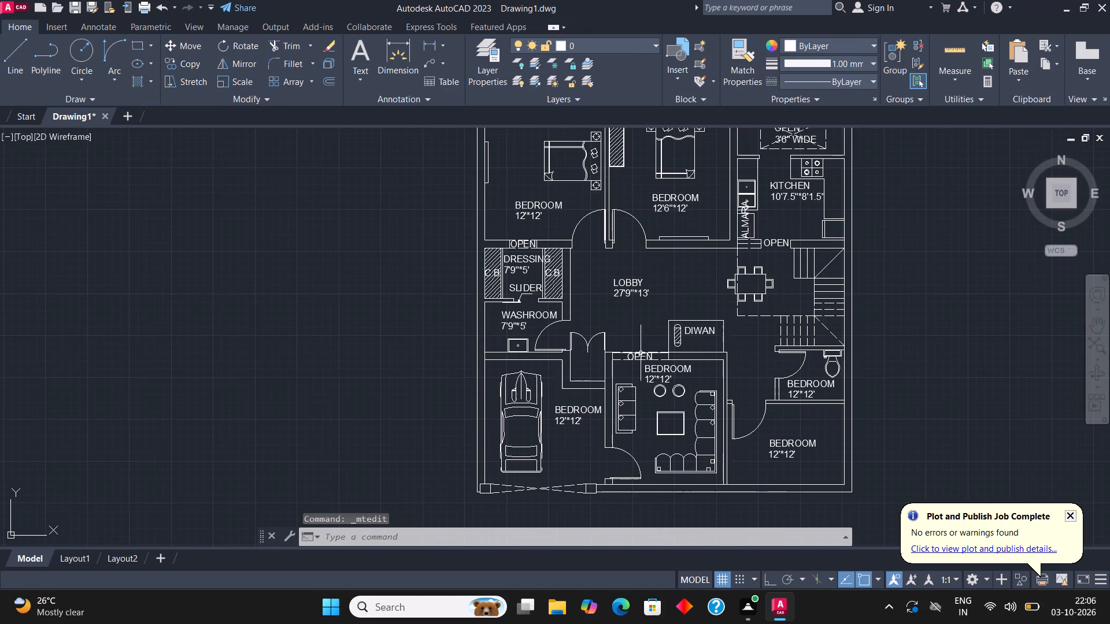
middle_click_drag(629, 347, 595, 321)
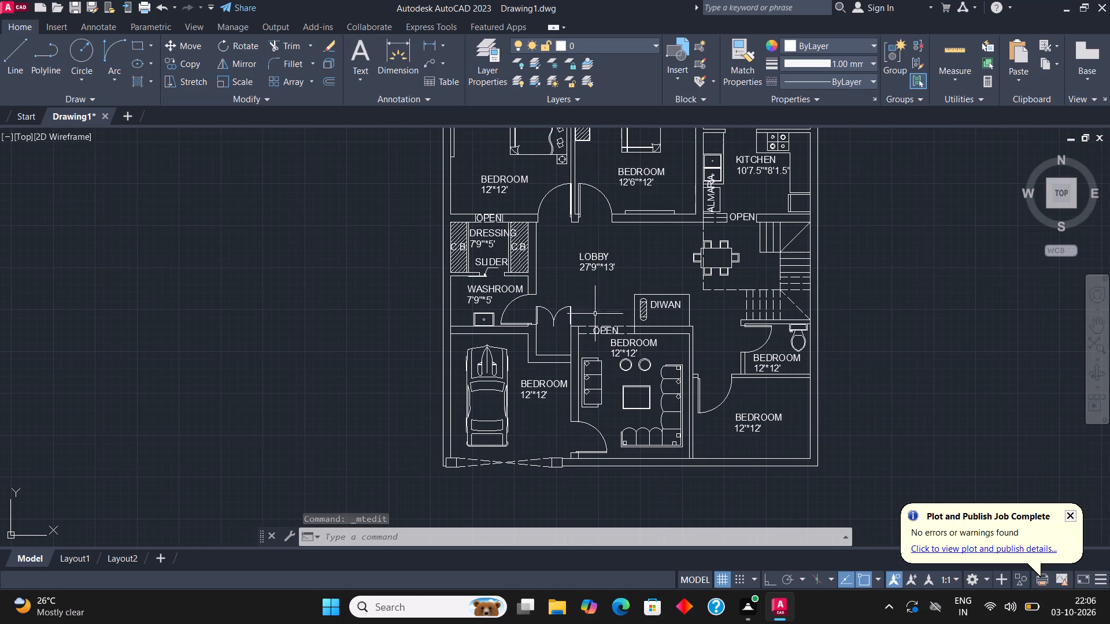
scroll(561, 367, "up", 1)
left_click(532, 393)
right_click(530, 393)
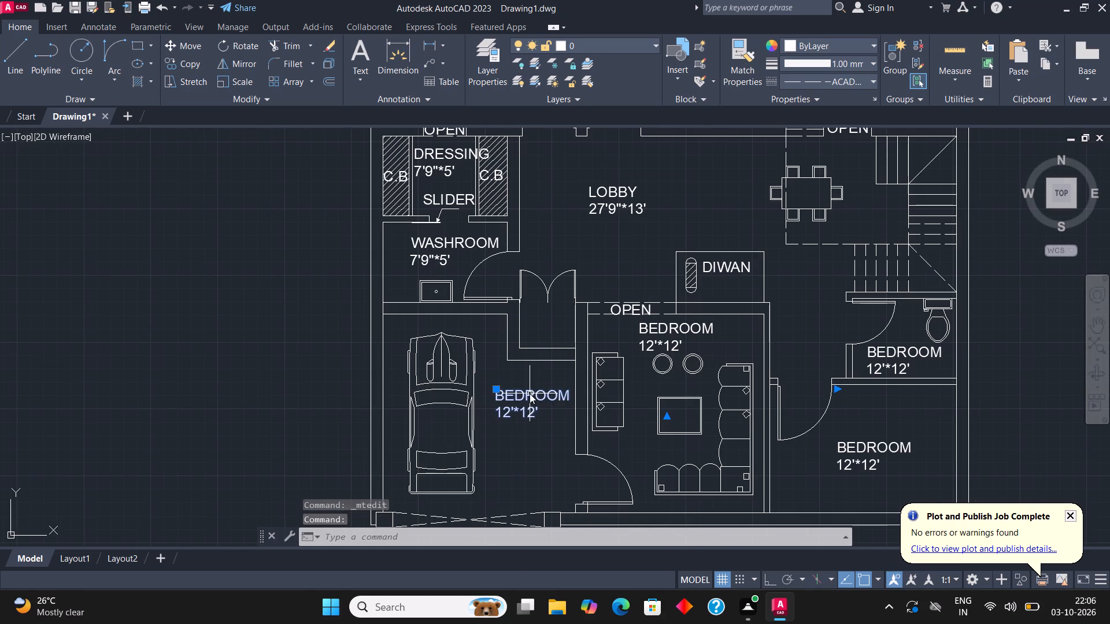
left_click(621, 226)
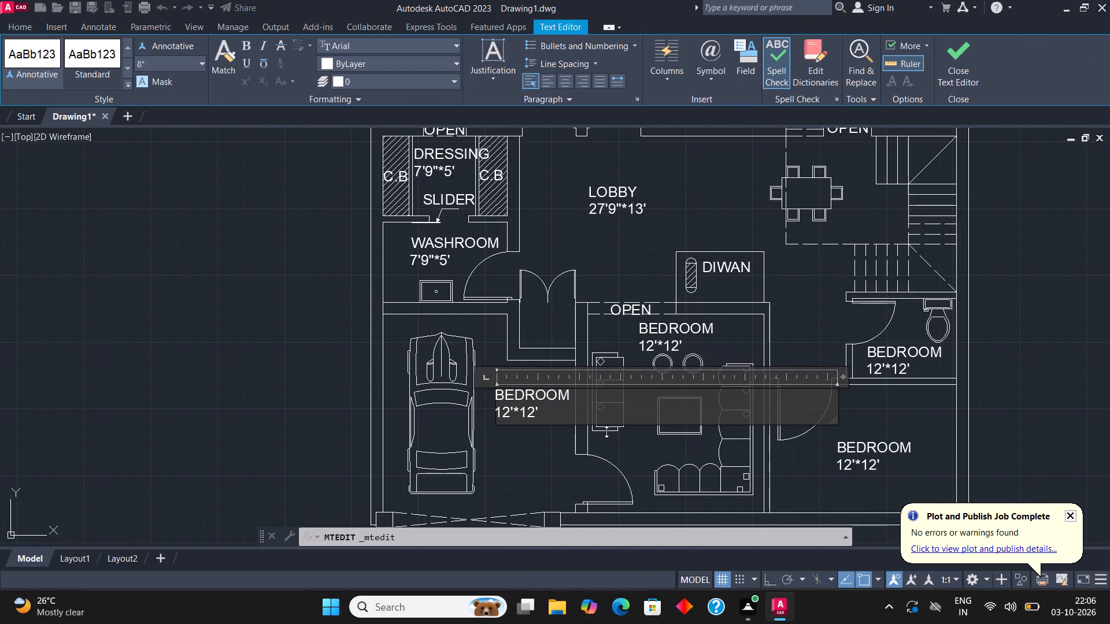
left_click(557, 415)
key("BackSpace")
key("BackSpace")
key("BackSpace")
key("BackSpace")
key("BackSpace")
key("BackSpace")
key("BackSpace")
key("BackSpace")
key("BackSpace")
key("BackSpace")
key("BackSpace")
key("BackSpace")
key("BackSpace")
key("BackSpace")
key("BackSpace")
key("BackSpace")
key("BackSpace")
key("BackSpace")
key("BackSpace")
key("BackSpace")
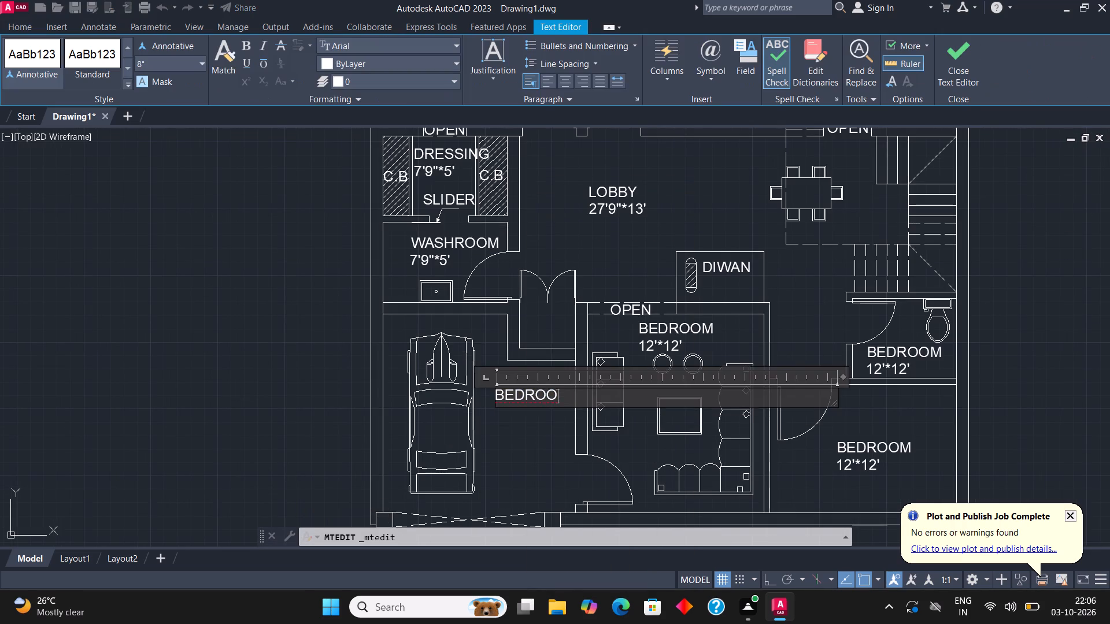
type("PORCH")
key("Return")
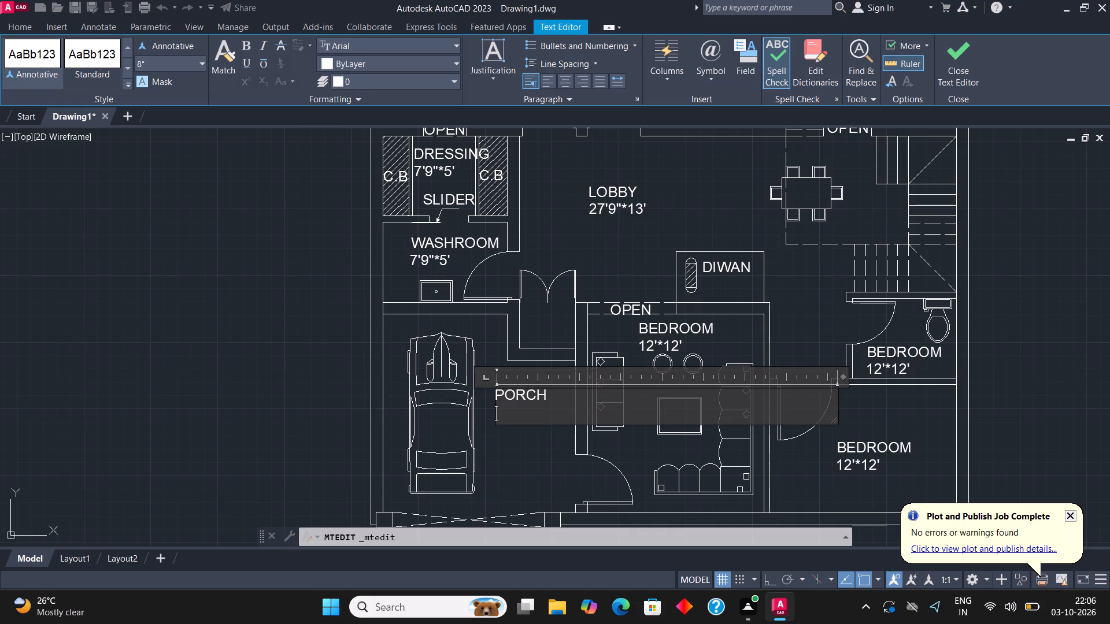
type("12'")
type("*12'")
type("4.5\"")
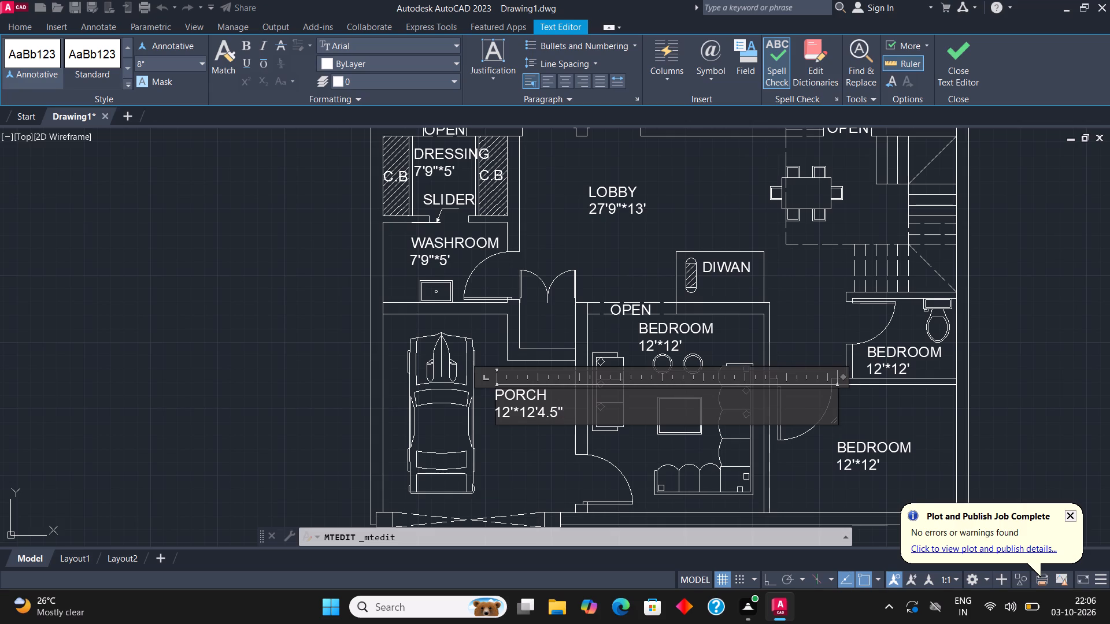
left_click(959, 48)
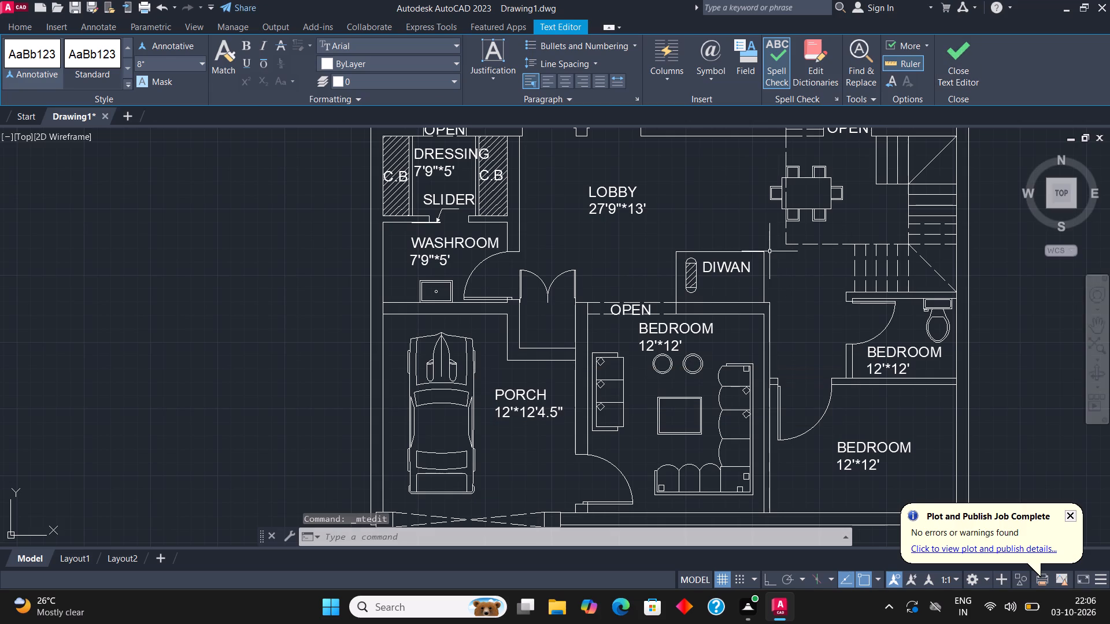
Replace the BEDROOM label in the room with the sofas with DRG ROOM and 11;*12'4.5" on a second line.
scroll(450, 330, "down", 1)
middle_click_drag(590, 338, 550, 337)
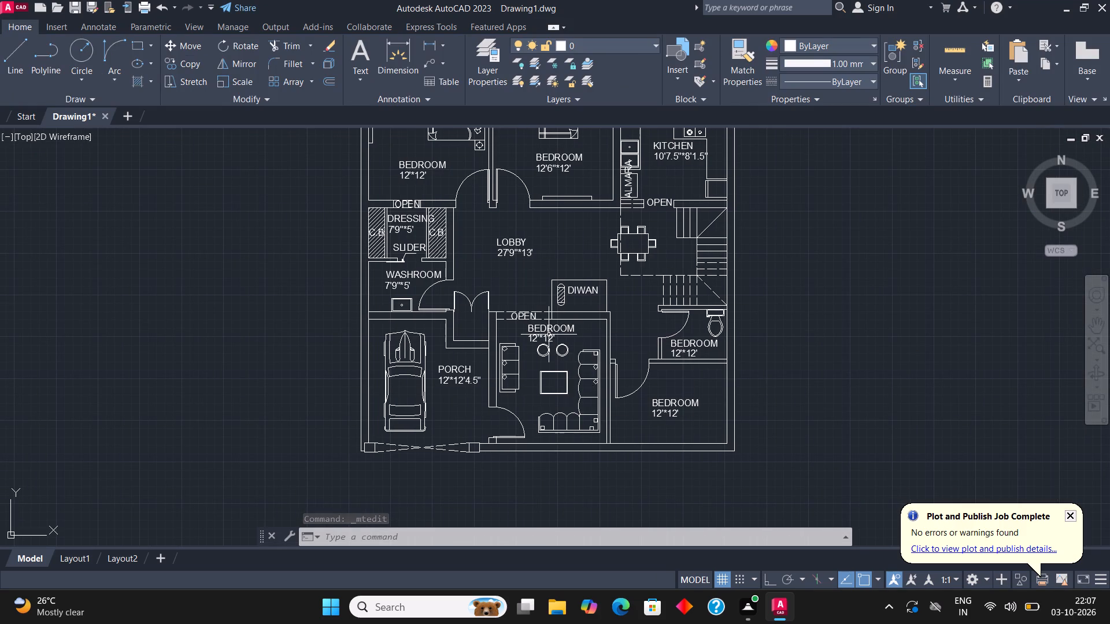
scroll(552, 334, "up", 1)
left_click(531, 324)
right_click(531, 325)
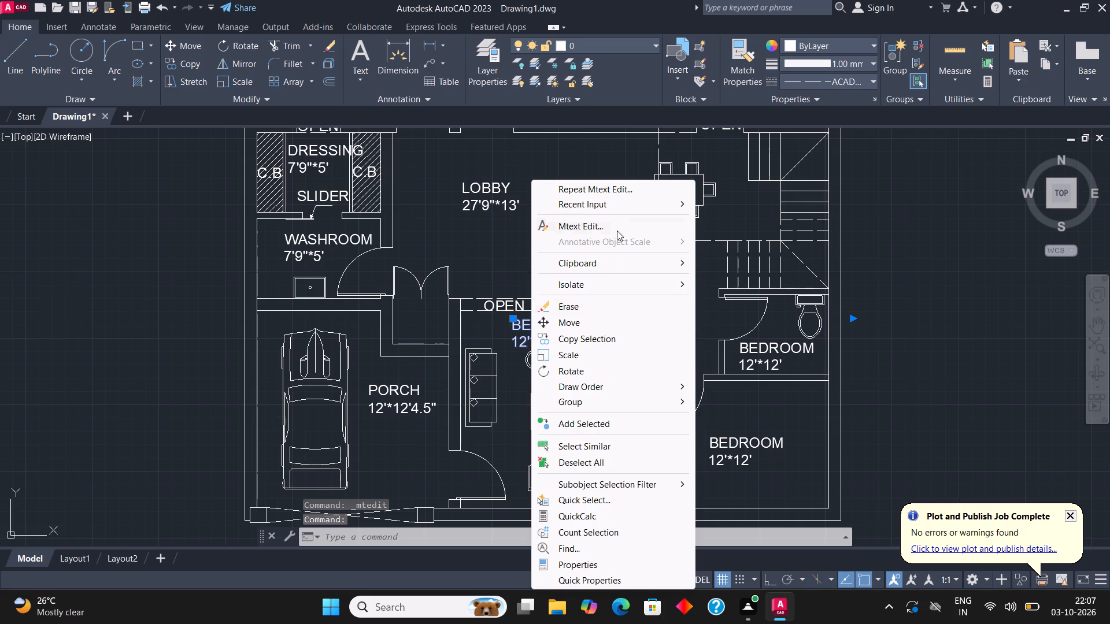
left_click(609, 226)
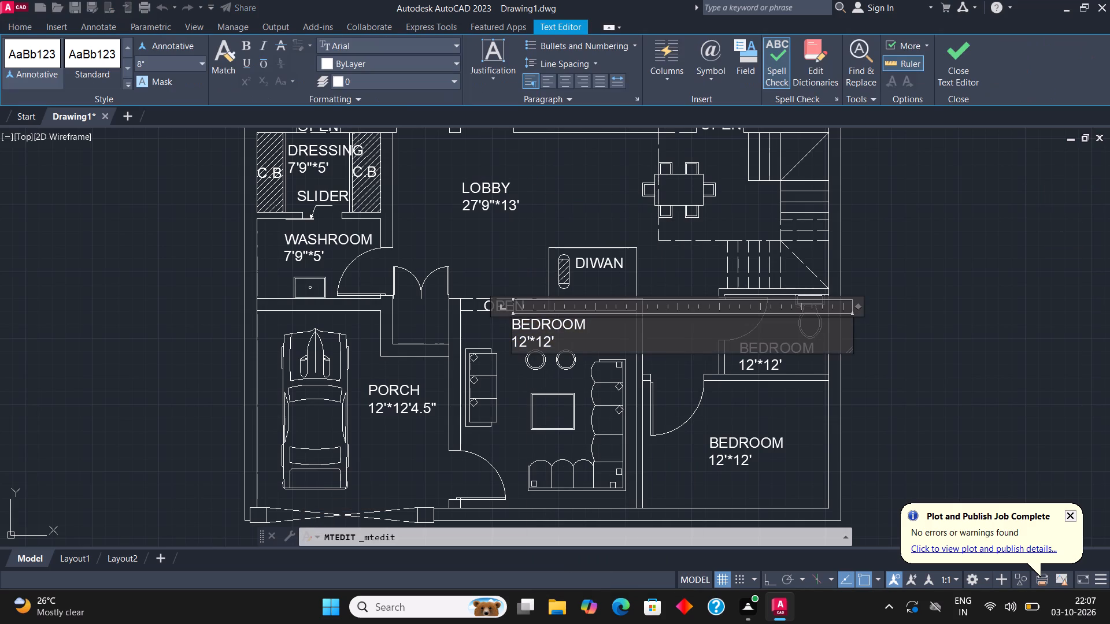
left_click(569, 339)
key("BackSpace")
key("BackSpace")
key("BackSpace")
key("BackSpace")
key("BackSpace")
key("BackSpace")
key("BackSpace")
key("BackSpace")
key("BackSpace")
key("BackSpace")
key("BackSpace")
key("BackSpace")
key("BackSpace")
key("BackSpace")
key("BackSpace")
key("BackSpace")
key("BackSpace")
key("BackSpace")
key("BackSpace")
key("BackSpace")
type("DR")
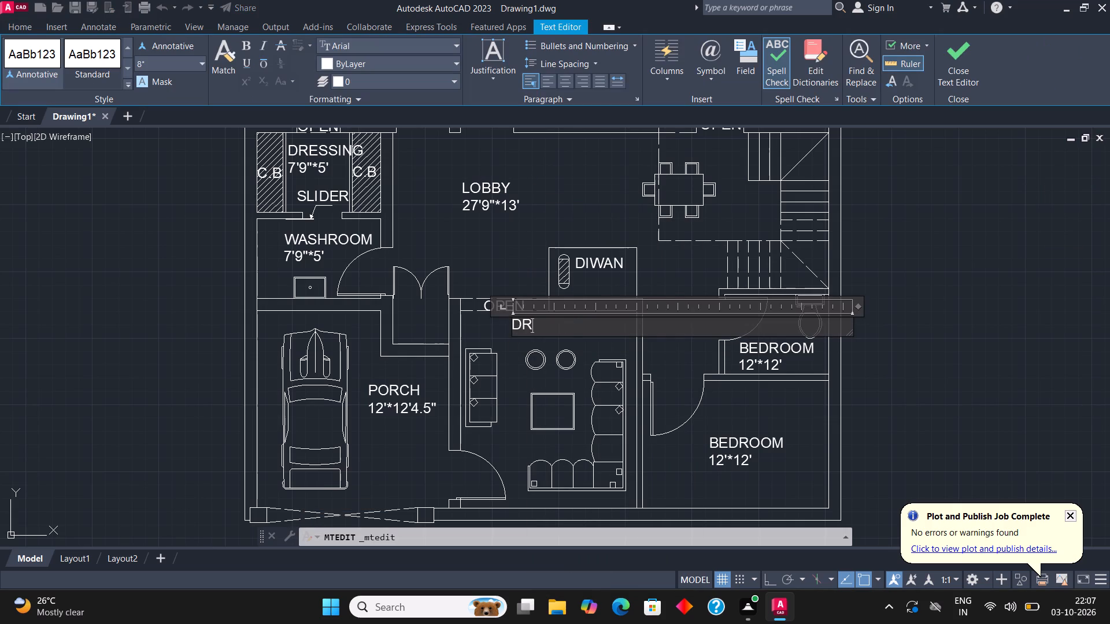
type("G ROOM")
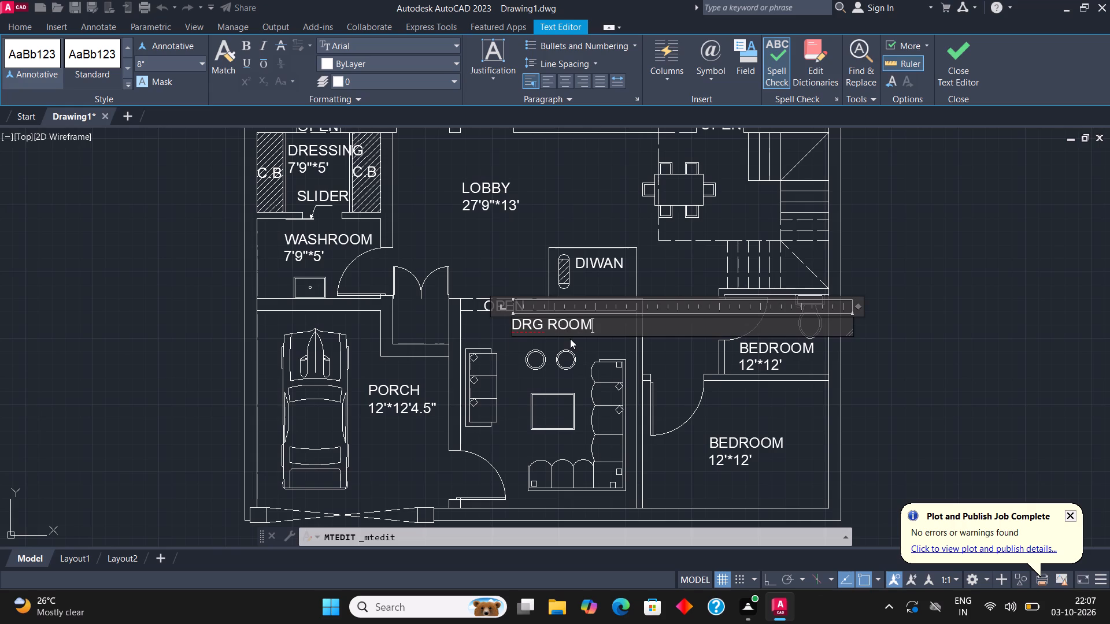
key("Return")
type("11;")
key("asterisk")
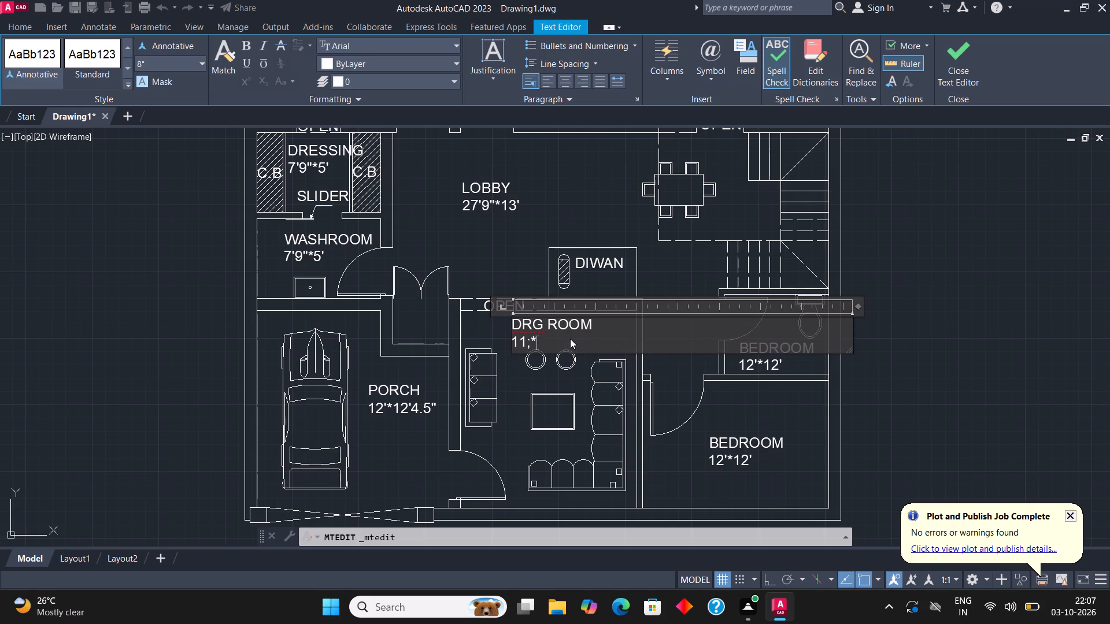
type("12'")
type("4.5\"")
left_click(963, 60)
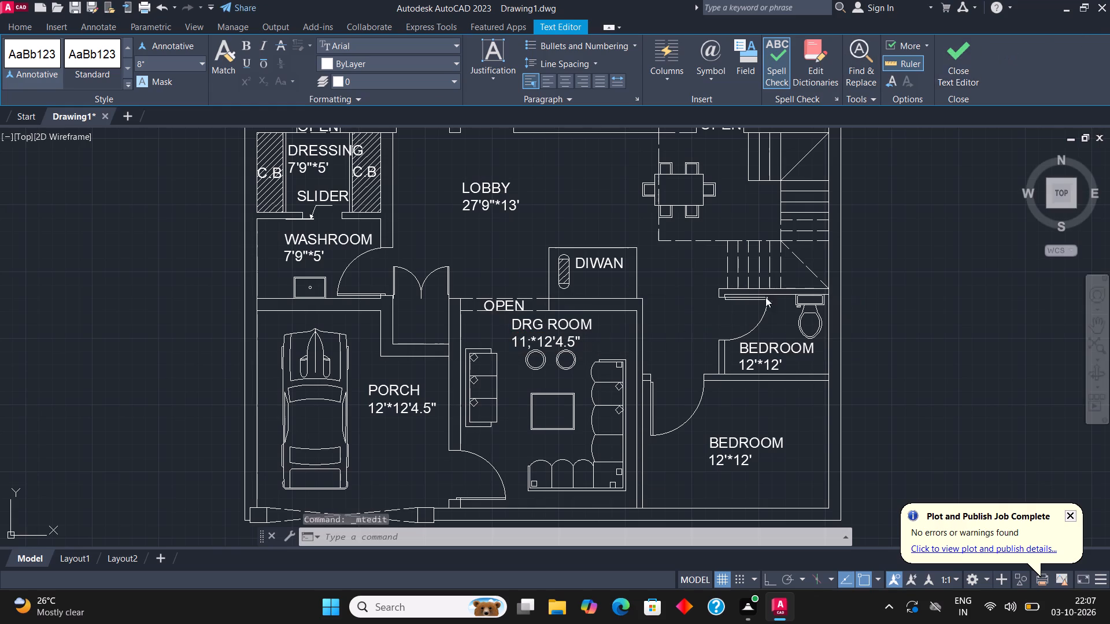
Correct the first dimension in the DRG ROOM label so its size line reads 11'9"*12'4.5".
middle_click_drag(638, 326, 510, 352)
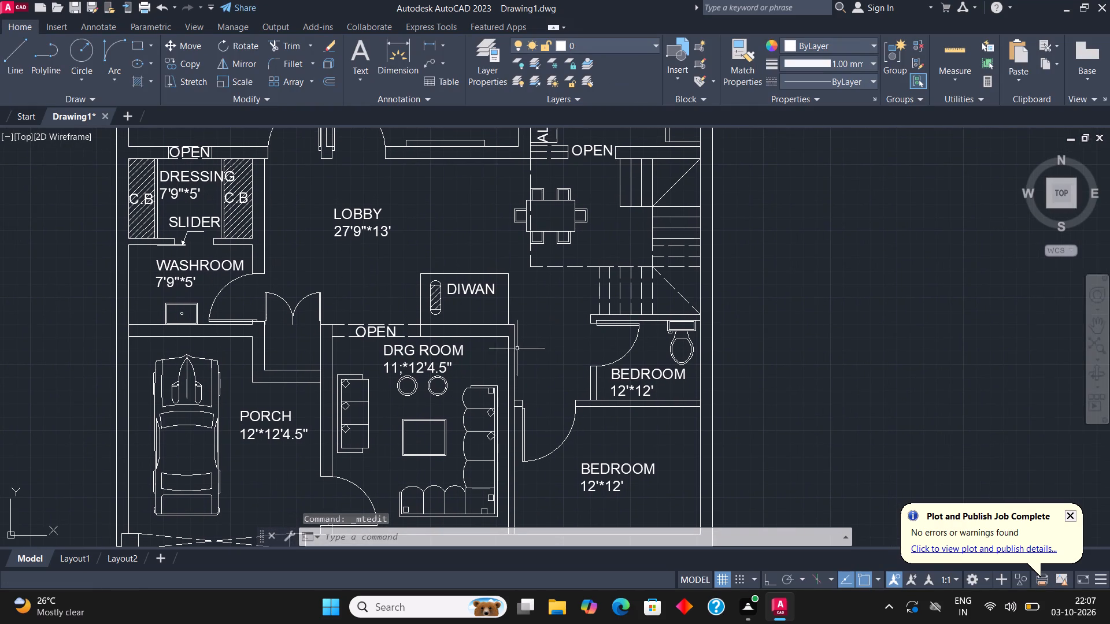
scroll(399, 367, "up", 2)
left_click(444, 321)
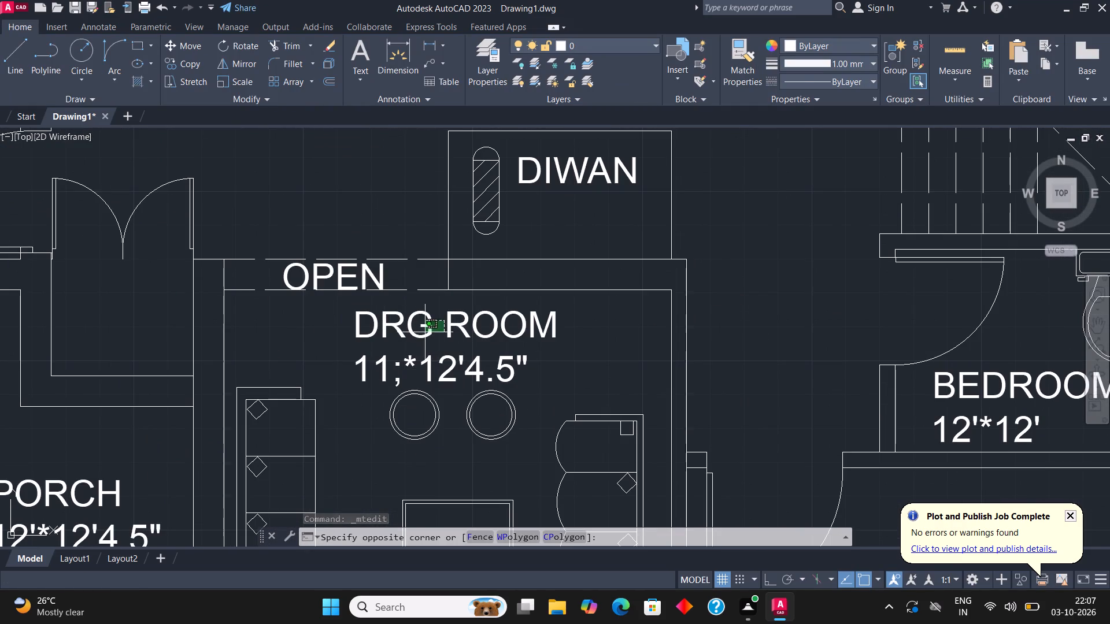
left_click(421, 333)
right_click(422, 332)
left_click(518, 221)
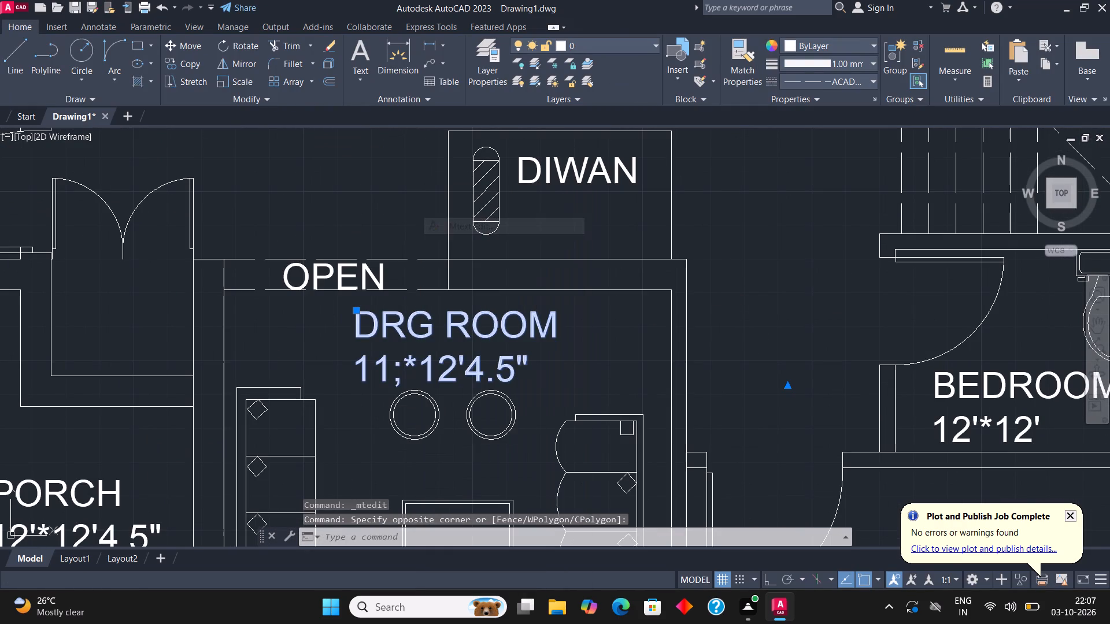
left_click(407, 373)
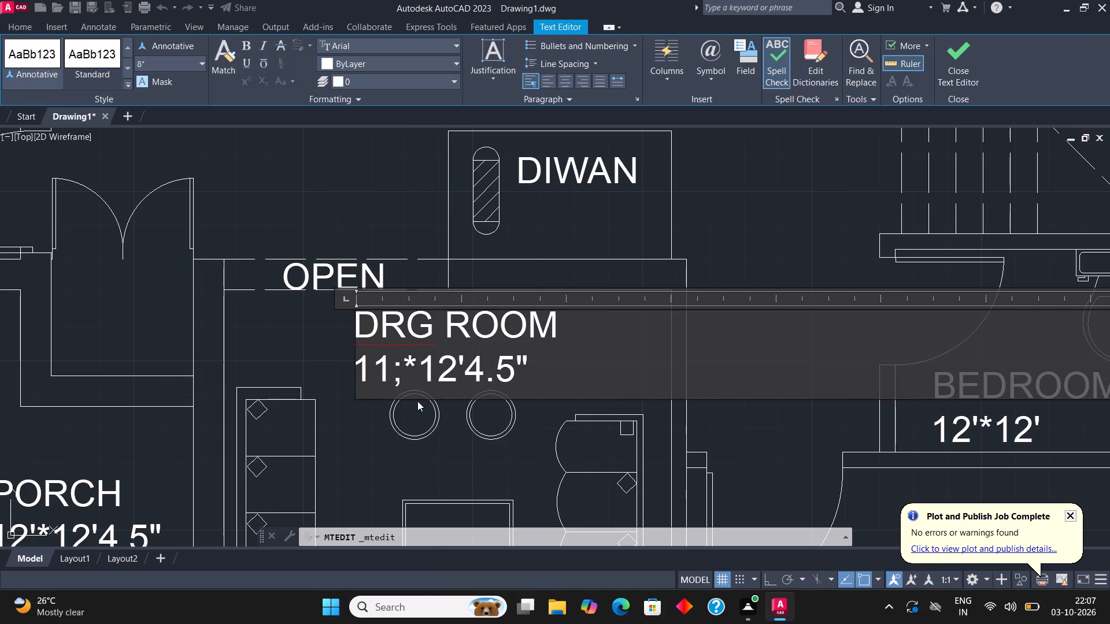
key("BackSpace")
key("apostrophe")
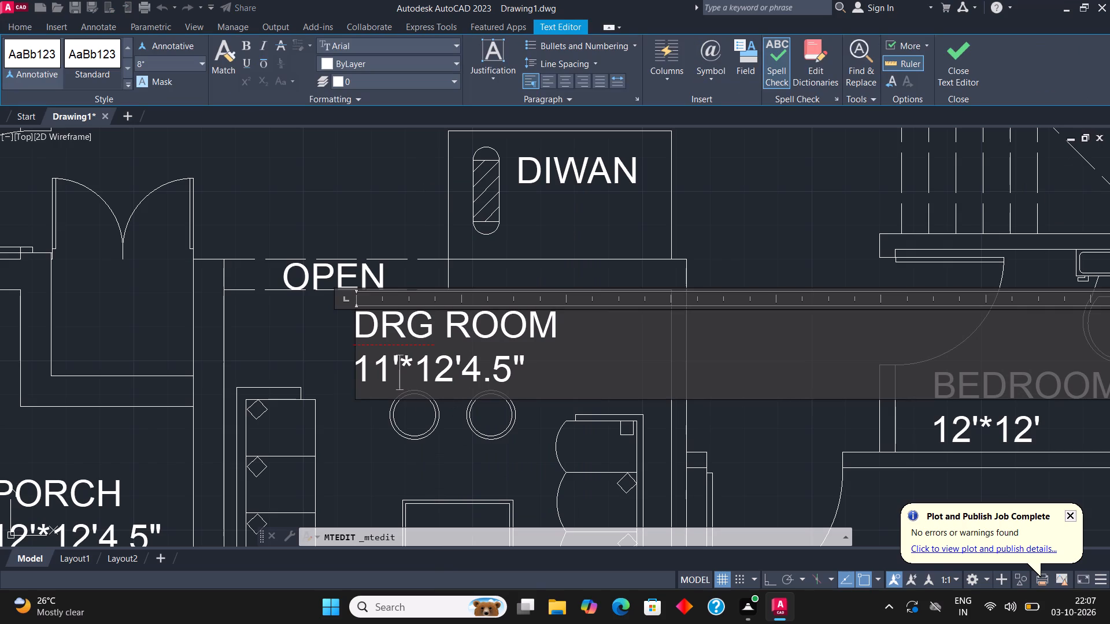
type("9\"")
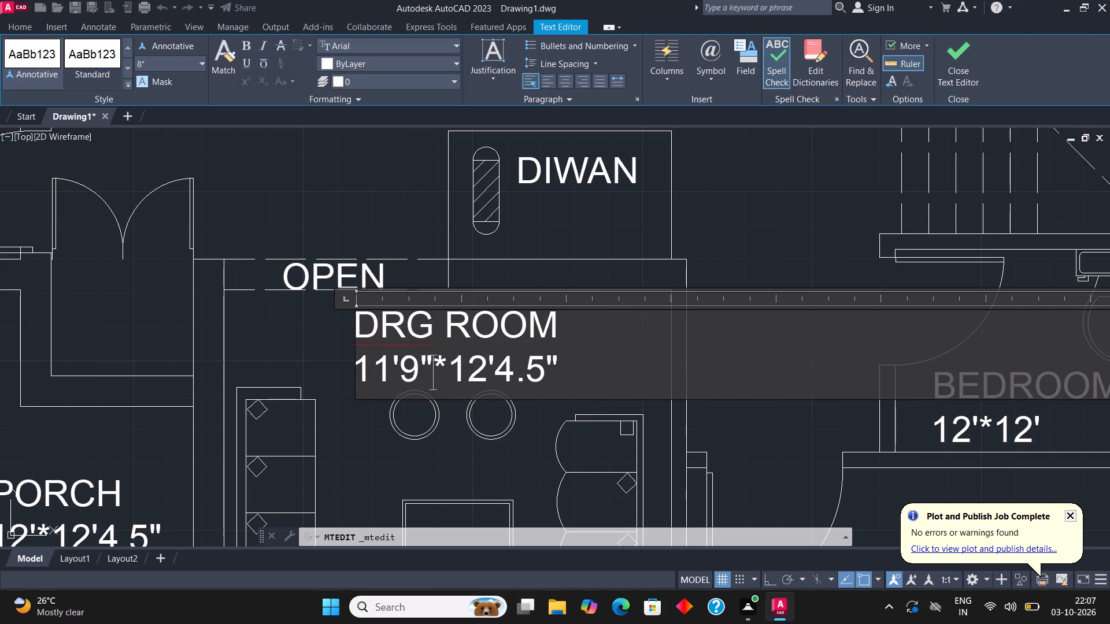
left_click(954, 60)
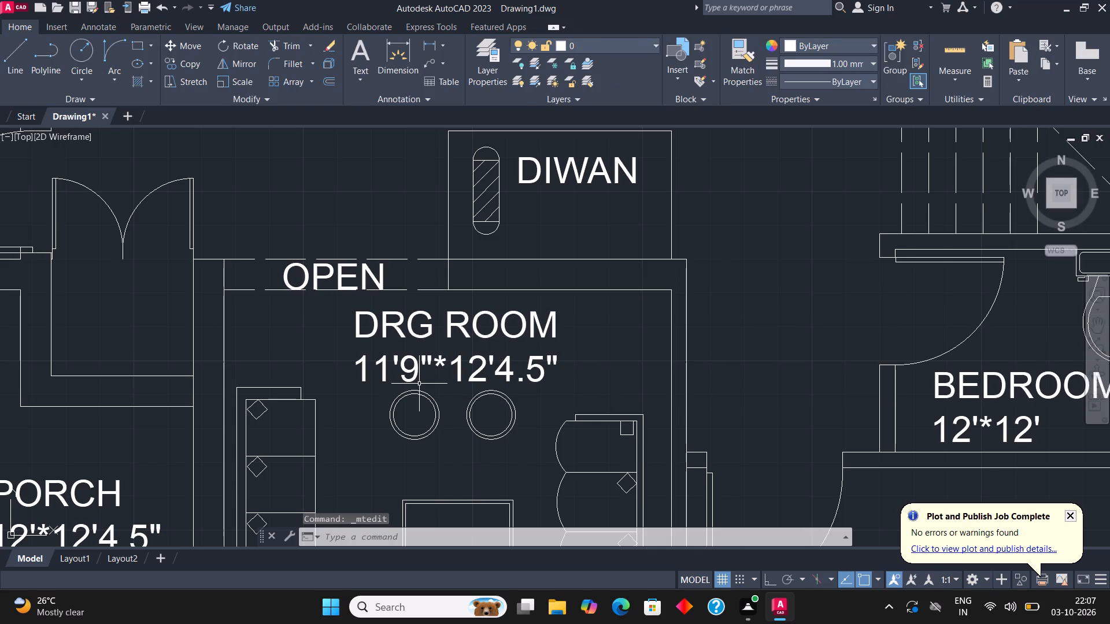
Replace the BEDROOM label in the corner room below the toilet with STORE and the size 10'7.5"*8' on a second line.
scroll(434, 395, "down", 1)
scroll(489, 392, "down", 1)
middle_click_drag(599, 392, 594, 385)
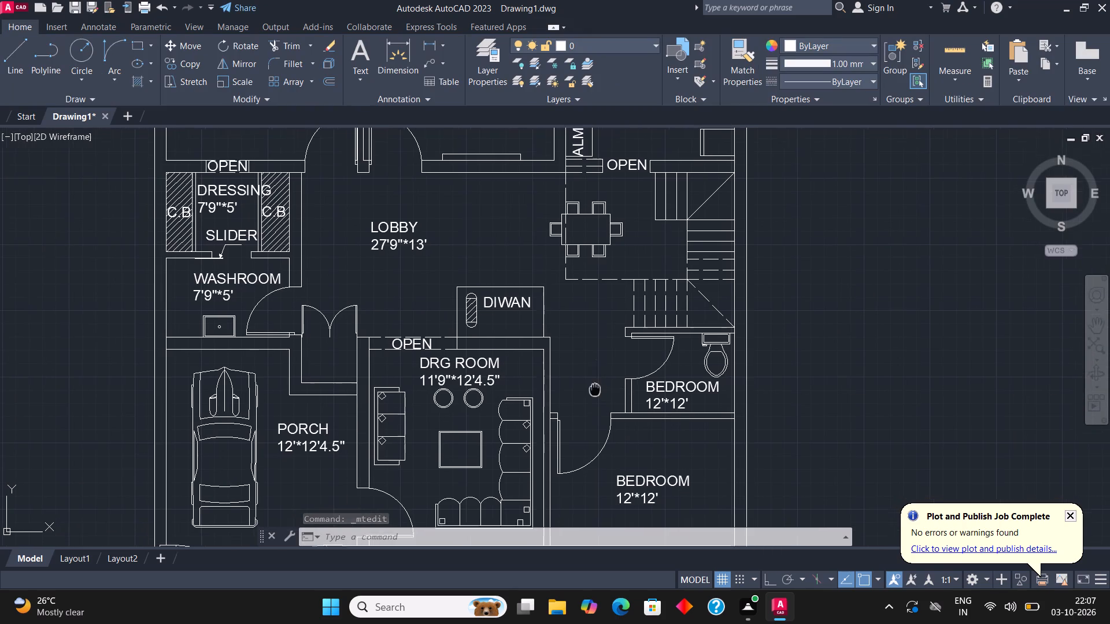
middle_click_drag(594, 385, 547, 323)
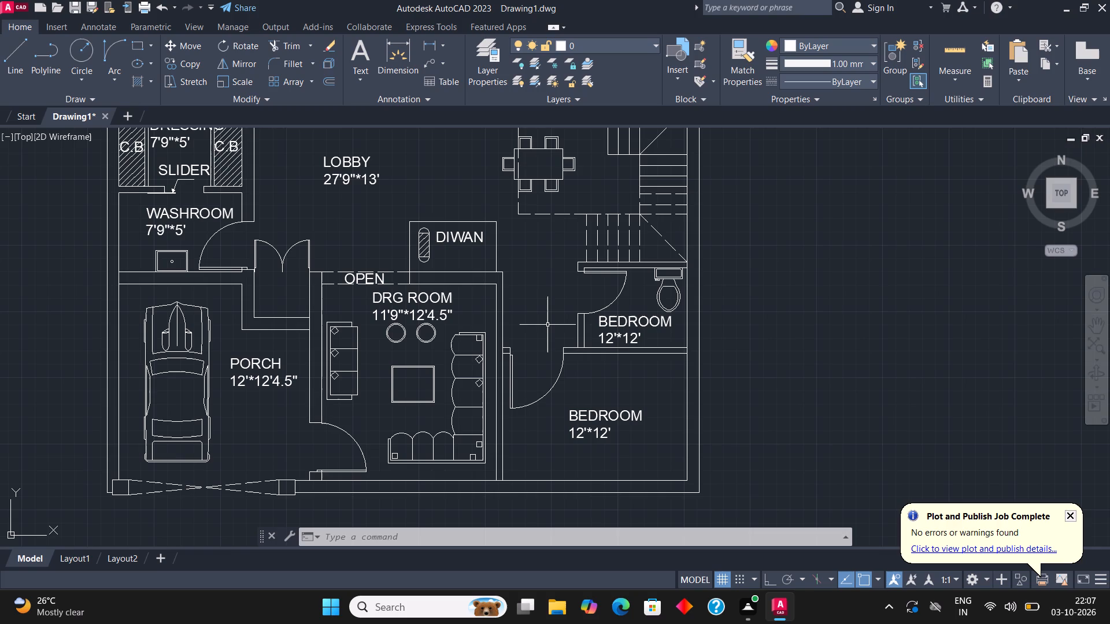
middle_click_drag(729, 432, 641, 390)
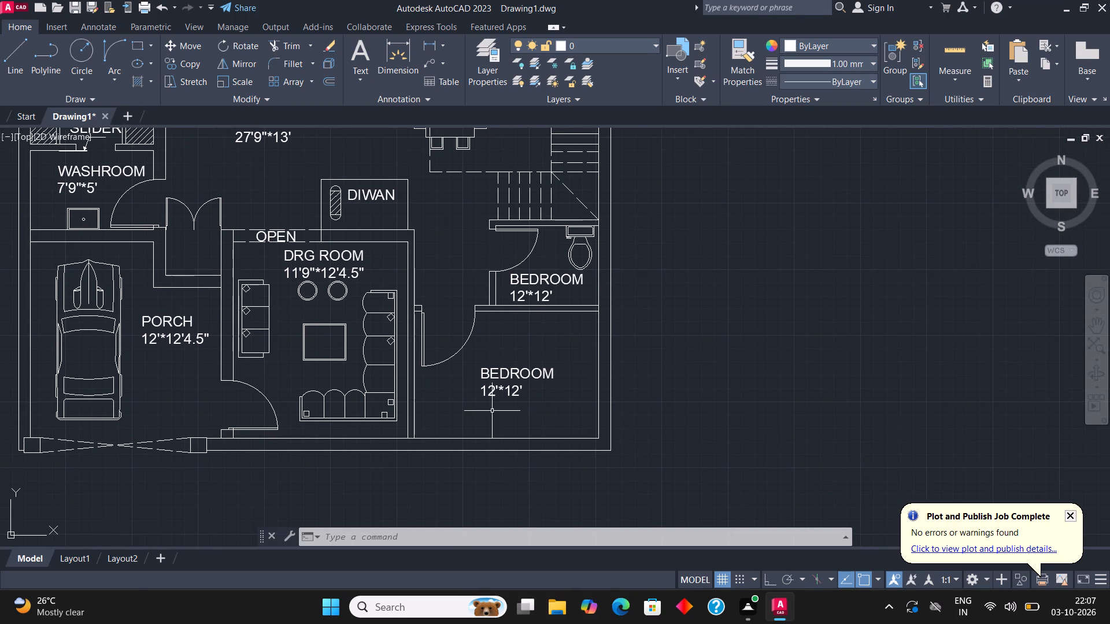
scroll(491, 403, "up", 1)
left_click(502, 356)
right_click(502, 356)
left_click(571, 217)
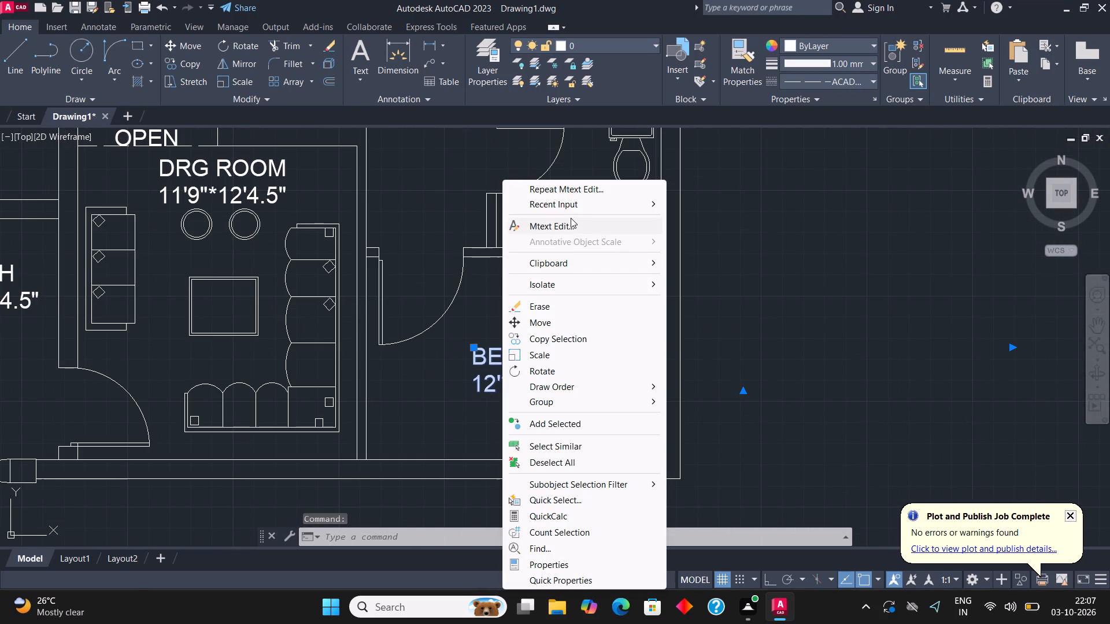
left_click(571, 227)
left_click(553, 373)
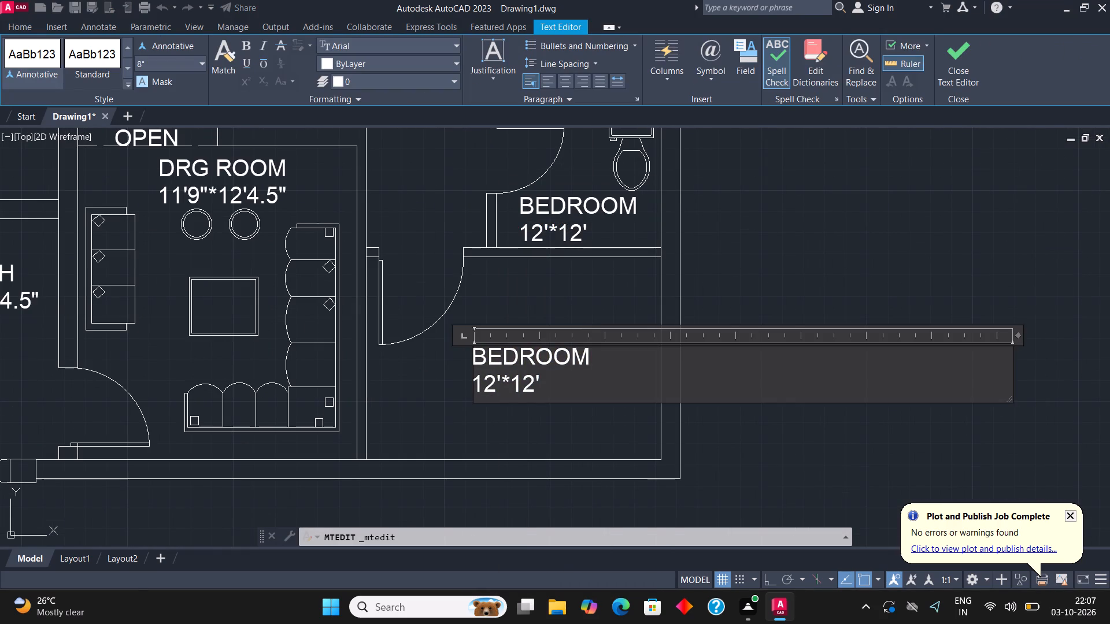
left_click(554, 385)
key("BackSpace")
key("BackSpace")
key("BackSpace")
key("BackSpace")
key("BackSpace")
key("BackSpace")
key("BackSpace")
key("BackSpace")
key("BackSpace")
key("BackSpace")
key("BackSpace")
key("BackSpace")
key("BackSpace")
key("BackSpace")
key("BackSpace")
key("BackSpace")
key("BackSpace")
key("BackSpace")
key("BackSpace")
key("BackSpace")
type("STORE")
key("Return")
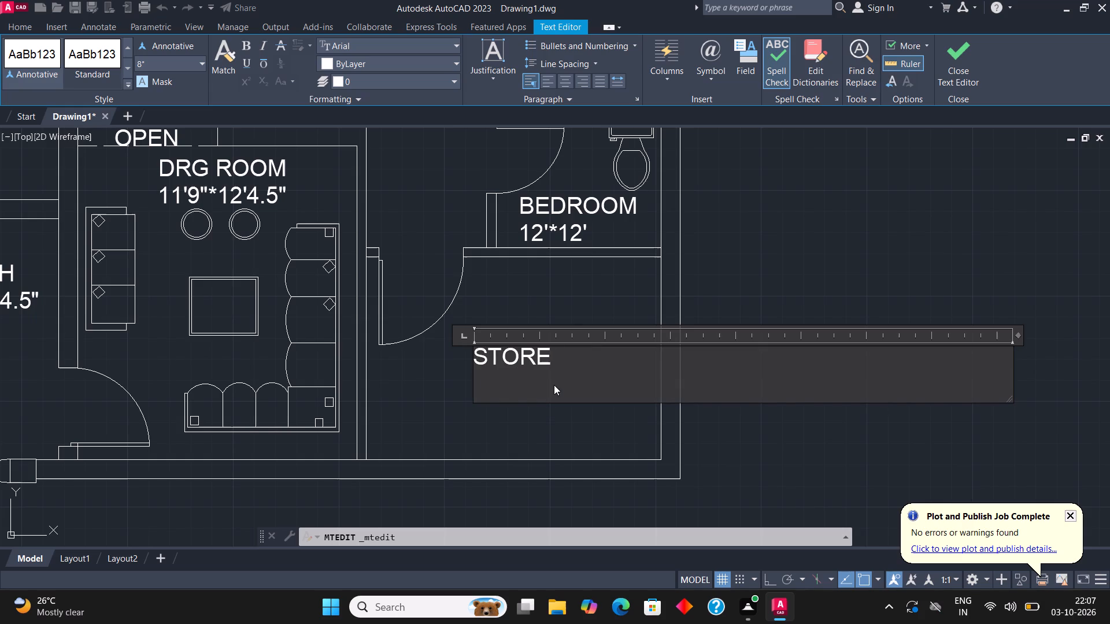
type("10'")
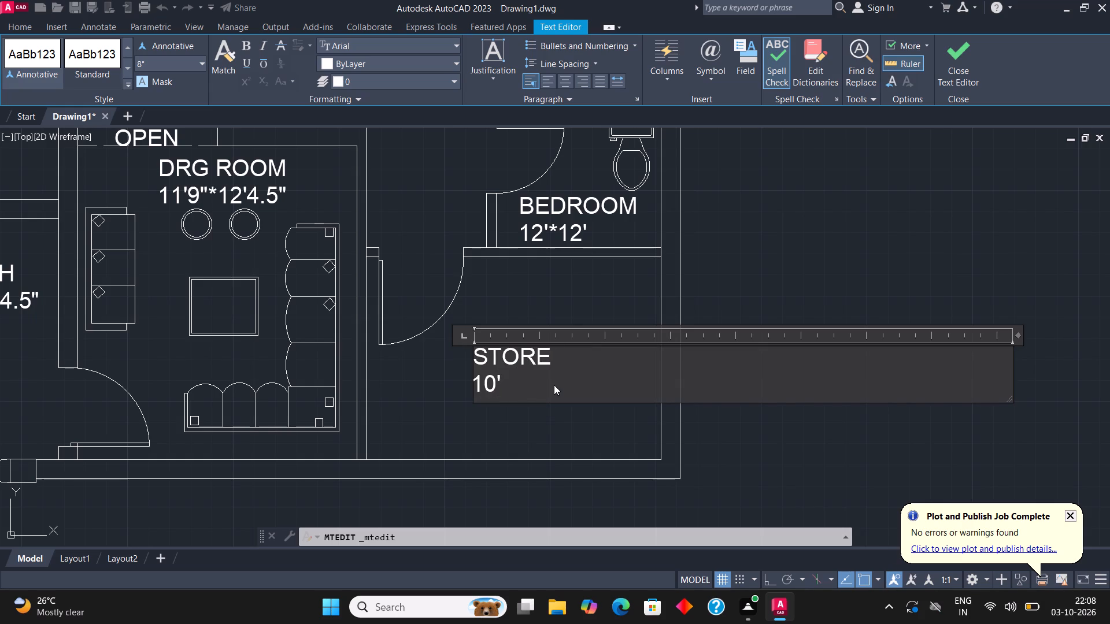
type("7.5\"*")
type("8'")
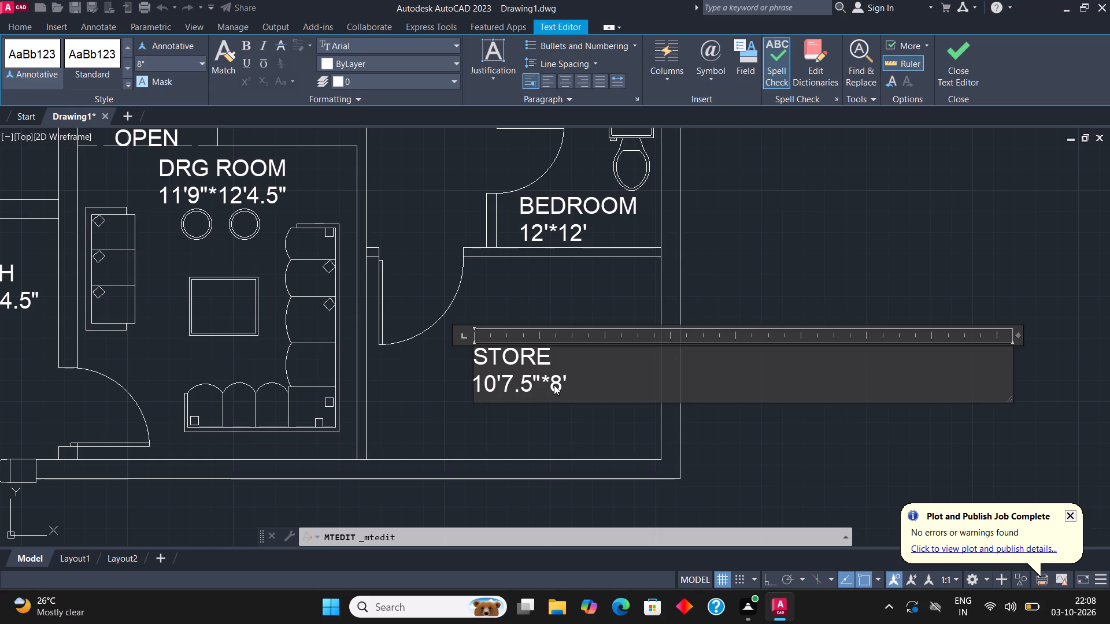
left_click(953, 53)
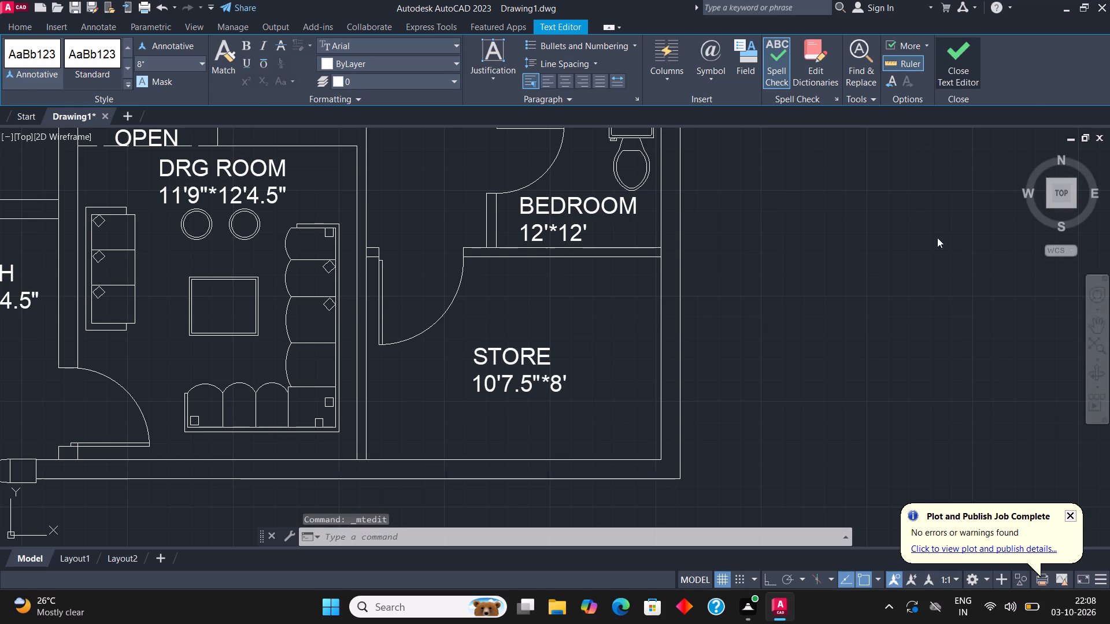
Replace the BEDROOM label in the toilet room above the store with WASHROOM and the size 6'6"*5' on a second line.
middle_click_drag(815, 272, 768, 381)
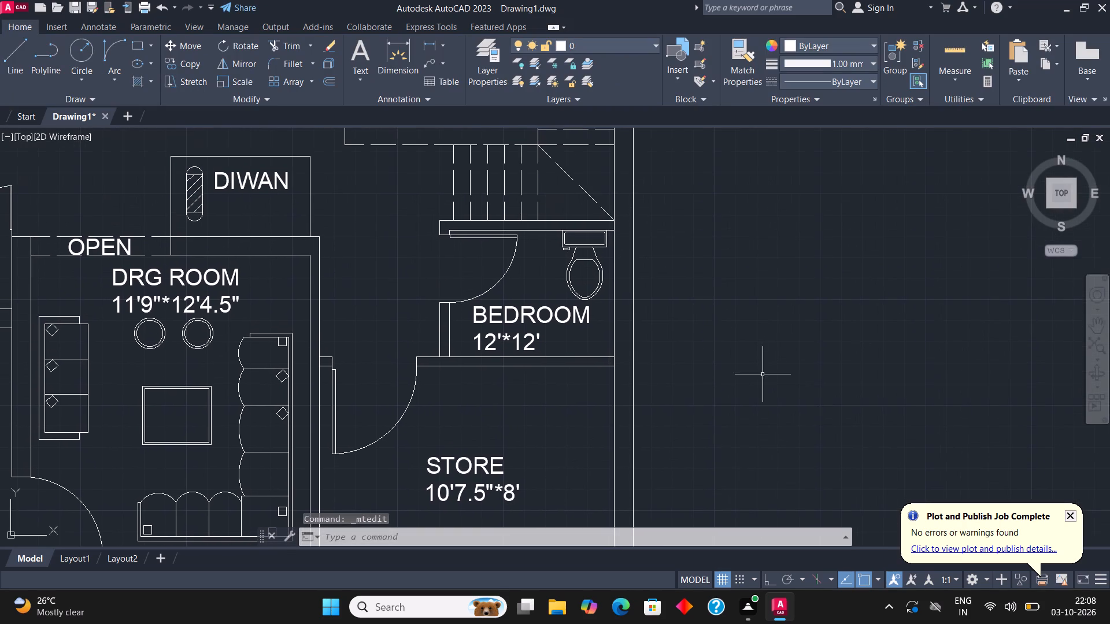
scroll(509, 376, "up", 1)
left_click(503, 281)
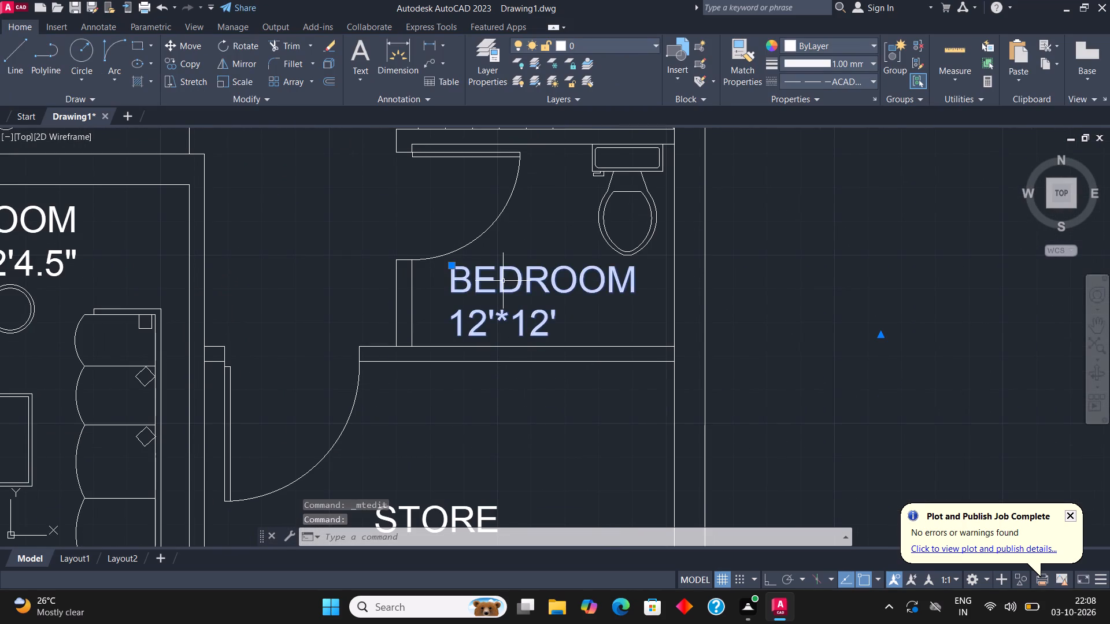
right_click(503, 281)
left_click(568, 227)
left_click(578, 317)
key("BackSpace")
key("BackSpace")
key("BackSpace")
key("BackSpace")
key("BackSpace")
key("BackSpace")
key("BackSpace")
key("BackSpace")
key("BackSpace")
key("BackSpace")
key("BackSpace")
key("BackSpace")
key("BackSpace")
key("BackSpace")
key("BackSpace")
key("BackSpace")
key("BackSpace")
key("BackSpace")
key("BackSpace")
key("BackSpace")
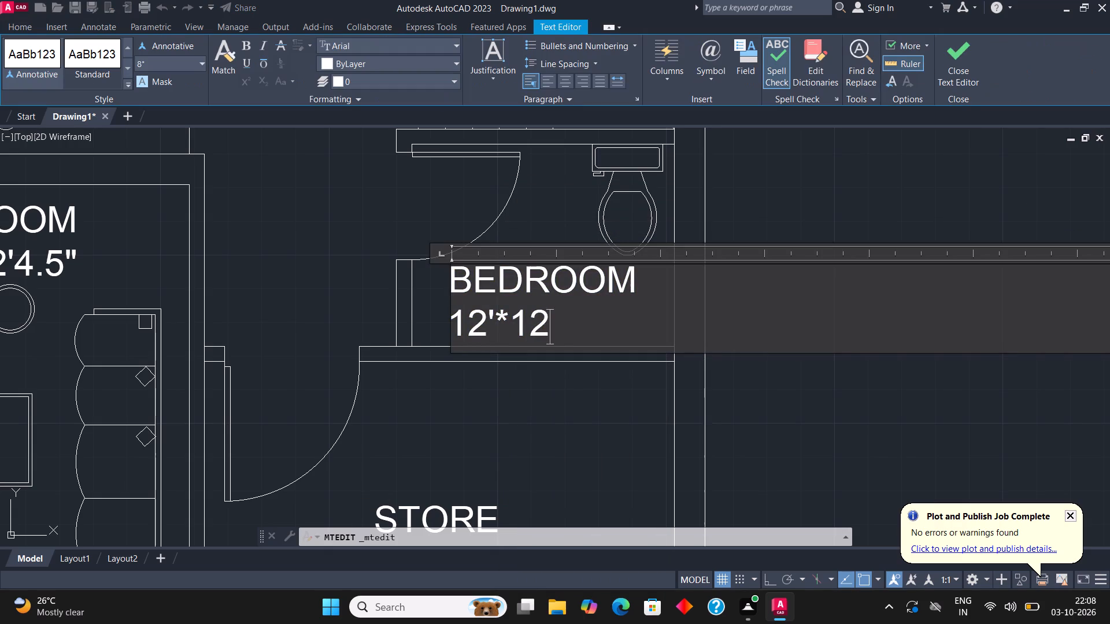
type("WASHROOM")
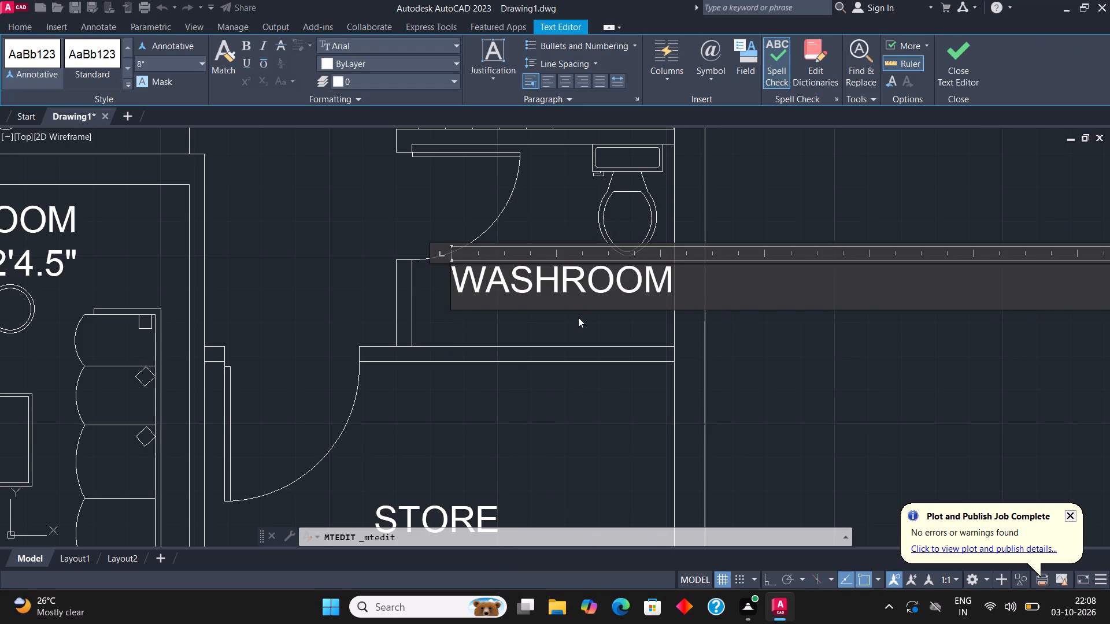
key("Return")
type("6'6\"*")
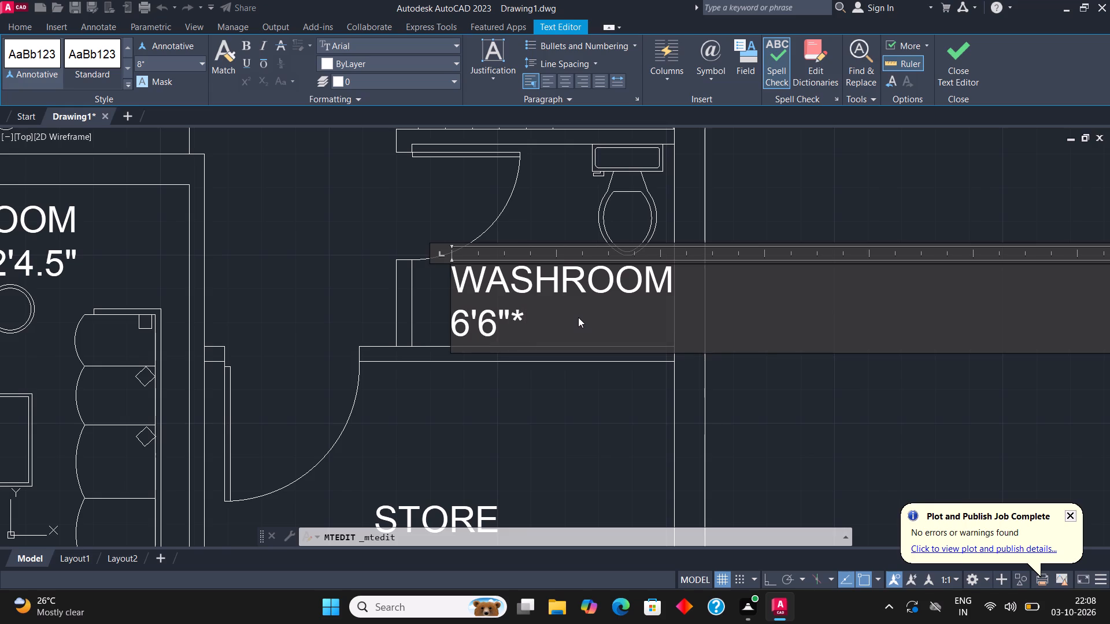
type("5'")
left_click(962, 57)
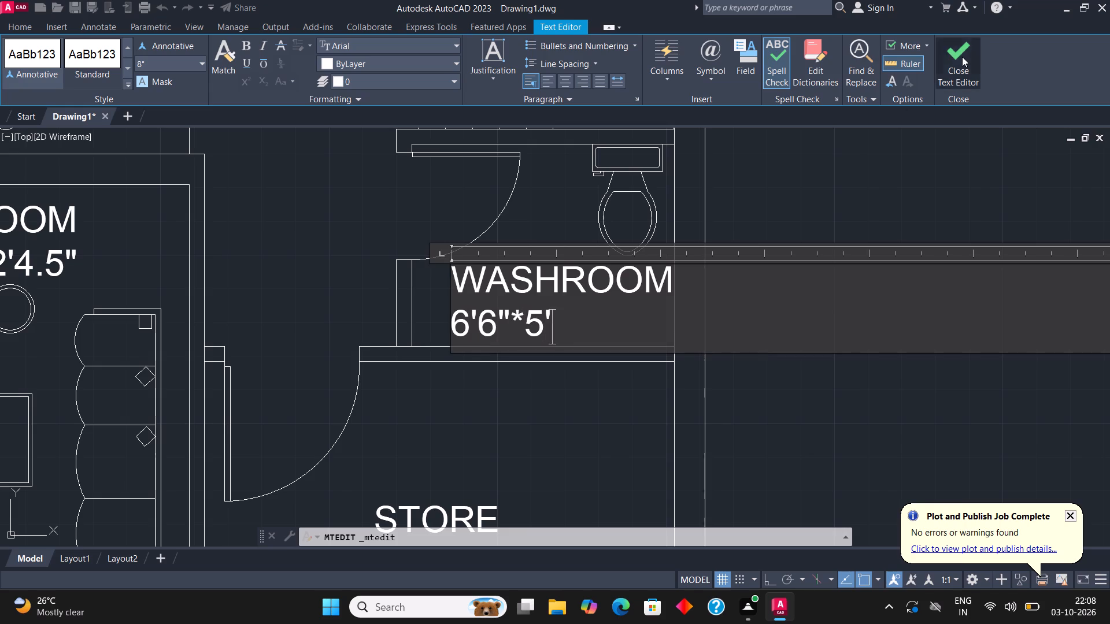
Copy the OPEN label above the dressing room to just below the gate at the front of the porch.
middle_click_drag(586, 235, 559, 287)
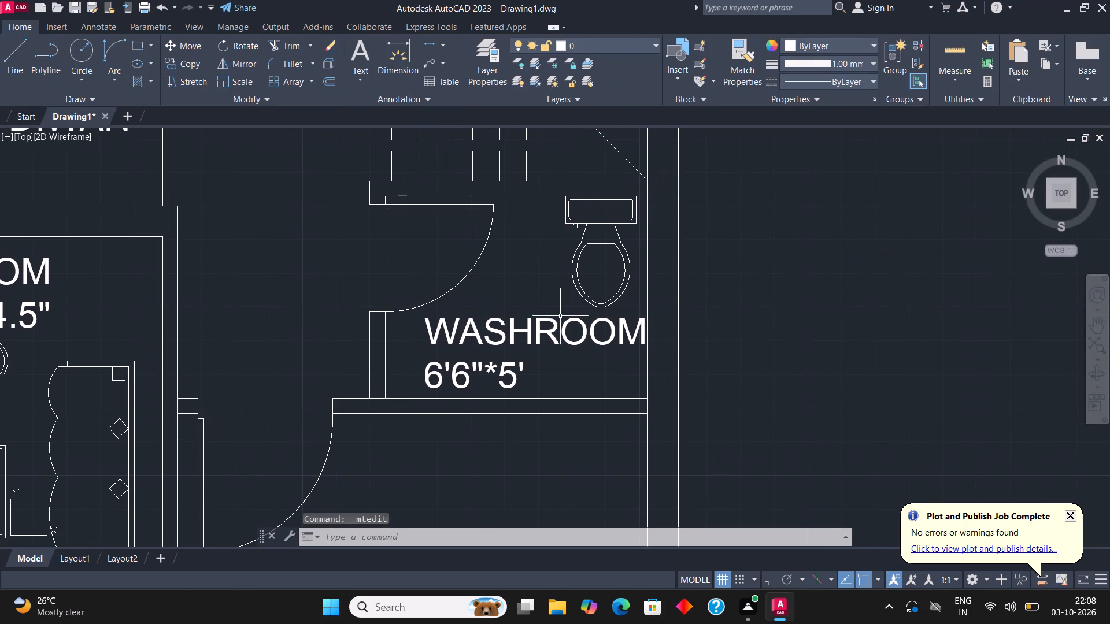
scroll(567, 332, "down", 2)
middle_click_drag(558, 322, 602, 360)
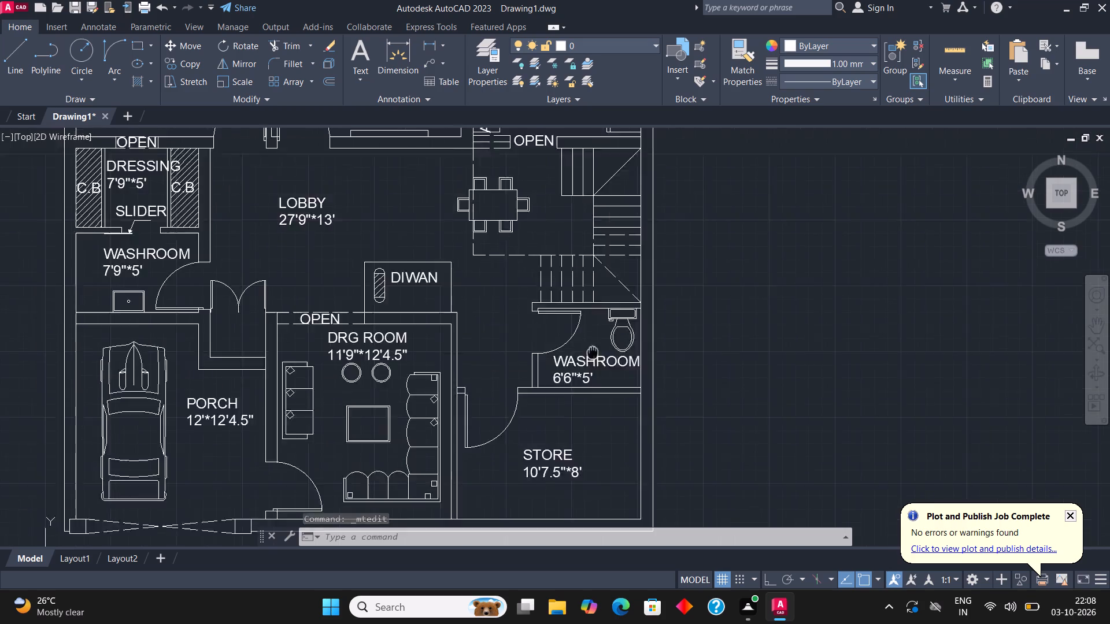
middle_click_drag(602, 360, 652, 383)
scroll(679, 409, "down", 1)
middle_click_drag(677, 309, 678, 331)
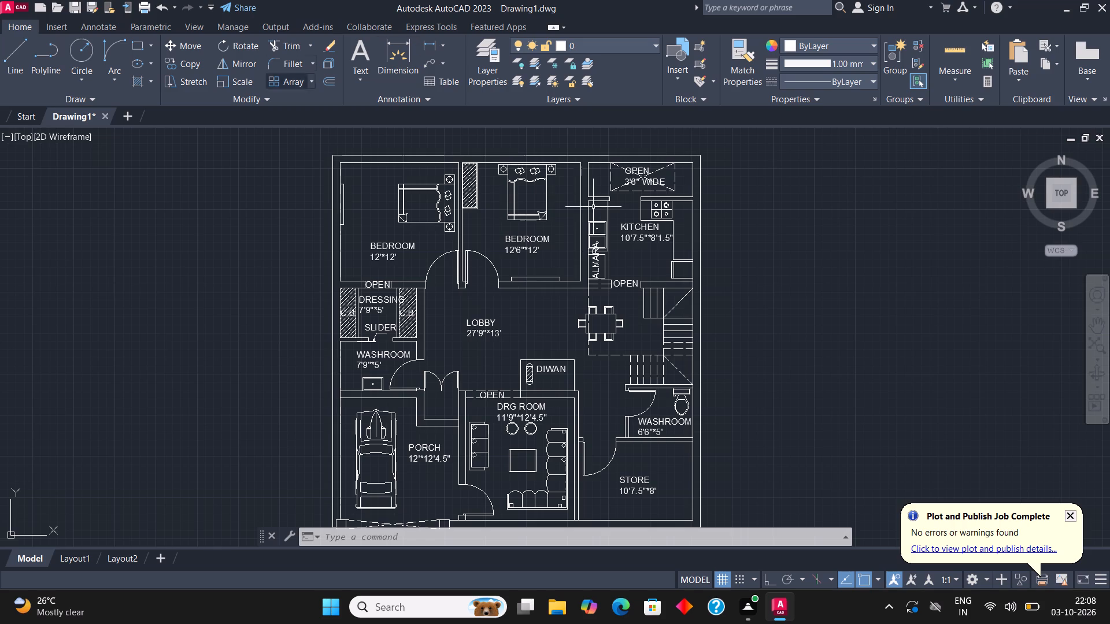
middle_click_drag(519, 313, 665, 420)
middle_click_drag(667, 352, 584, 353)
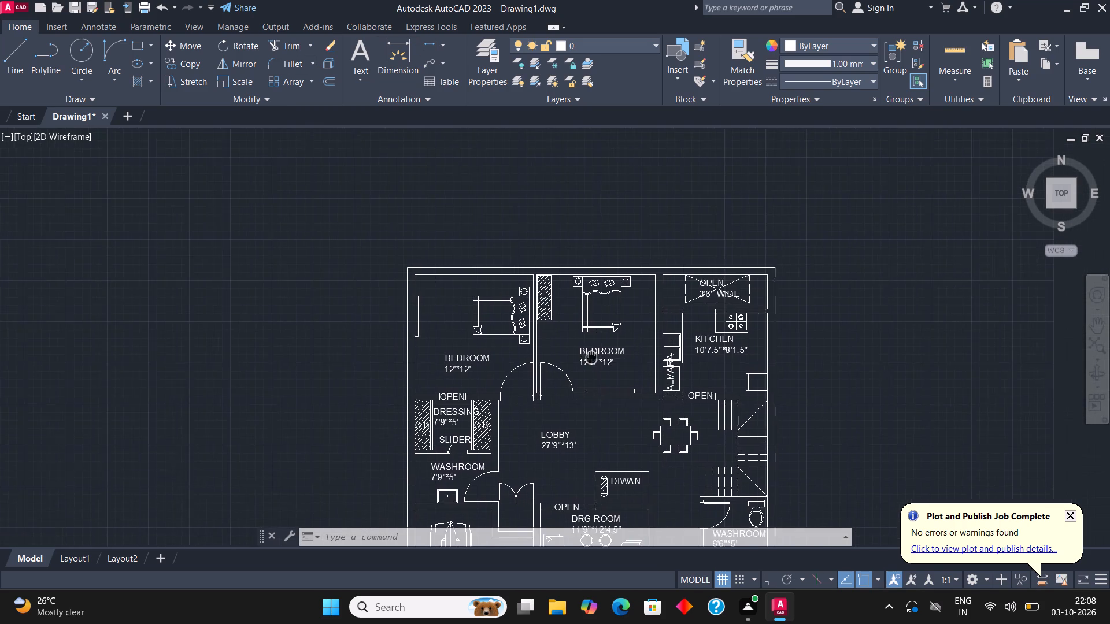
middle_click_drag(584, 353, 546, 180)
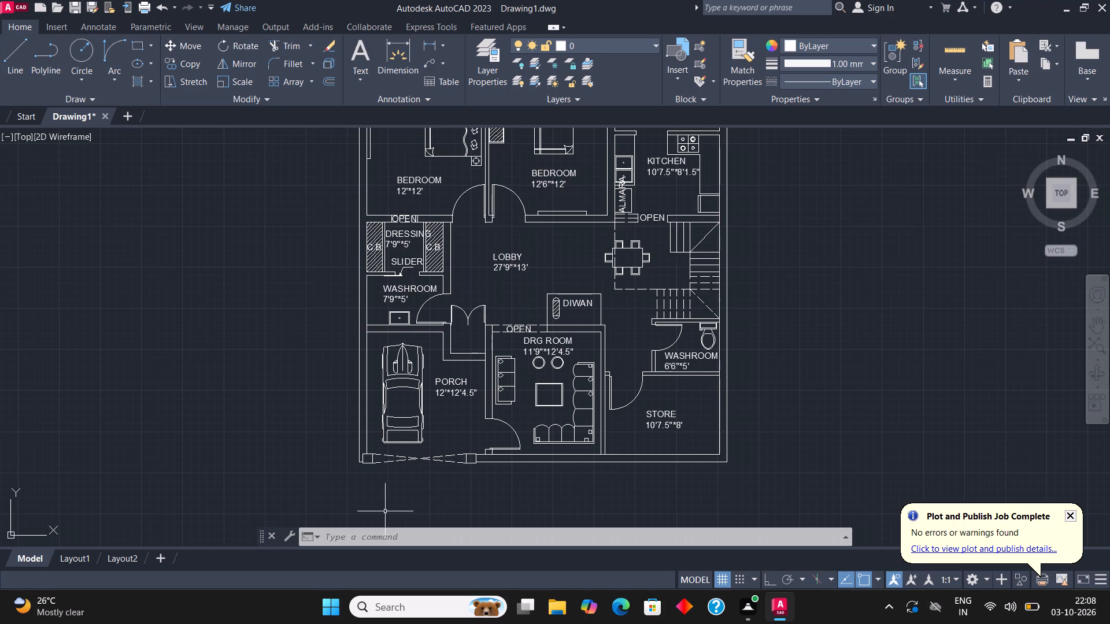
middle_click_drag(392, 502, 433, 439)
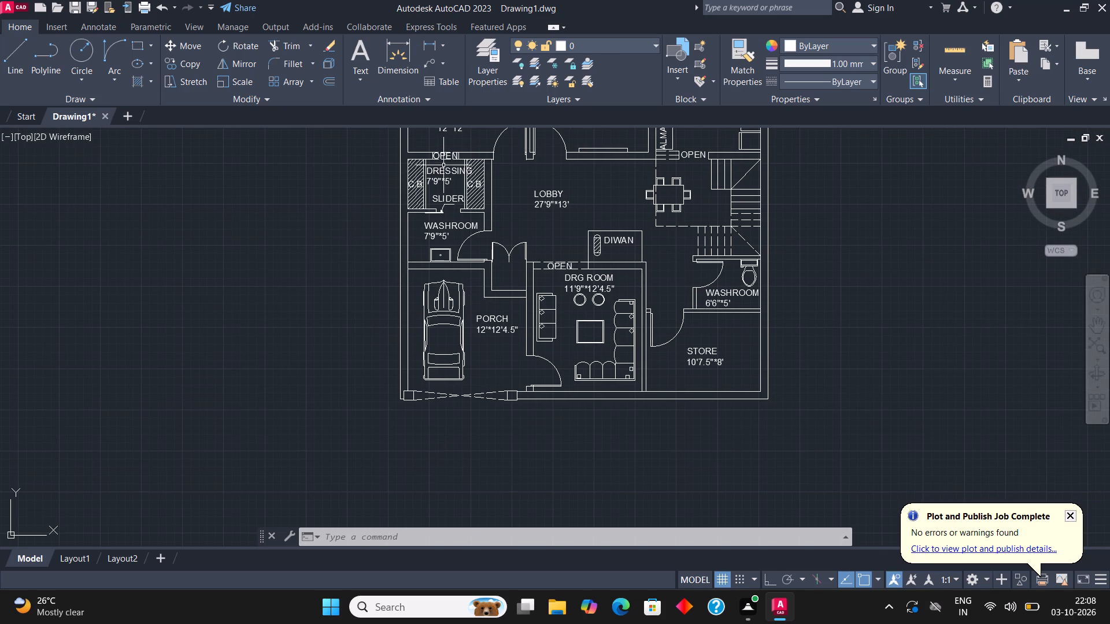
left_click(447, 155)
left_click(184, 60)
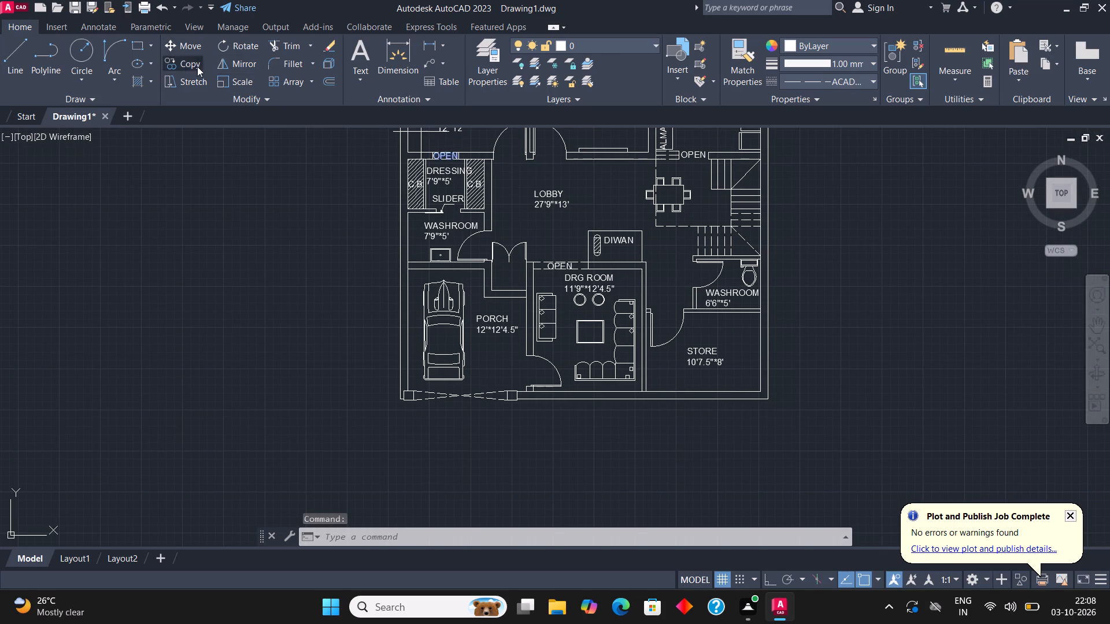
left_click(453, 152)
scroll(473, 391, "up", 2)
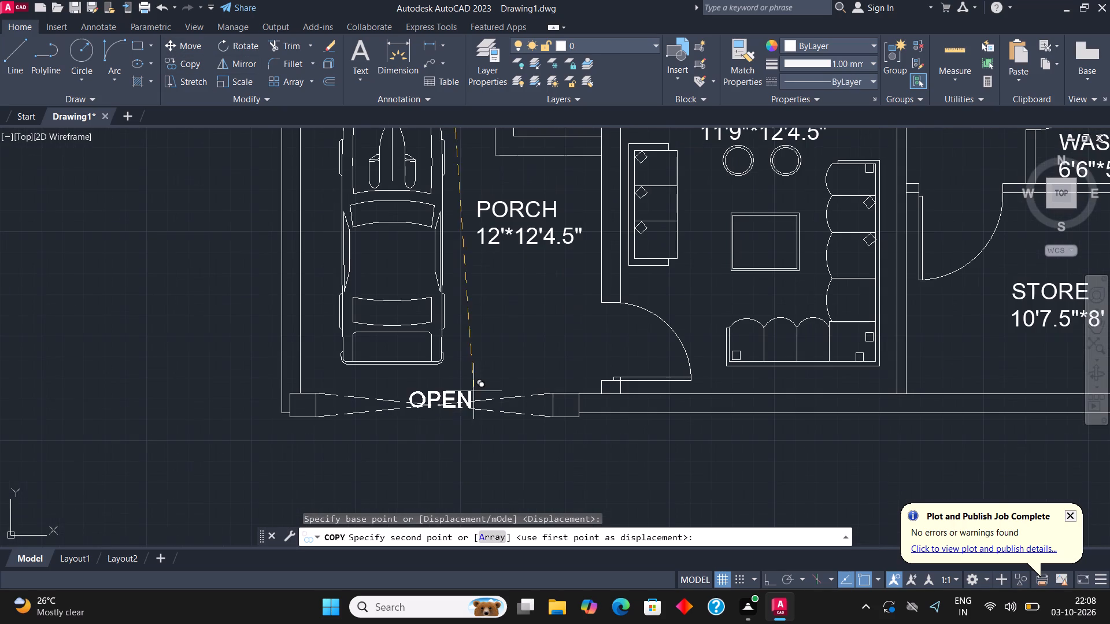
left_click(447, 435)
key("Escape")
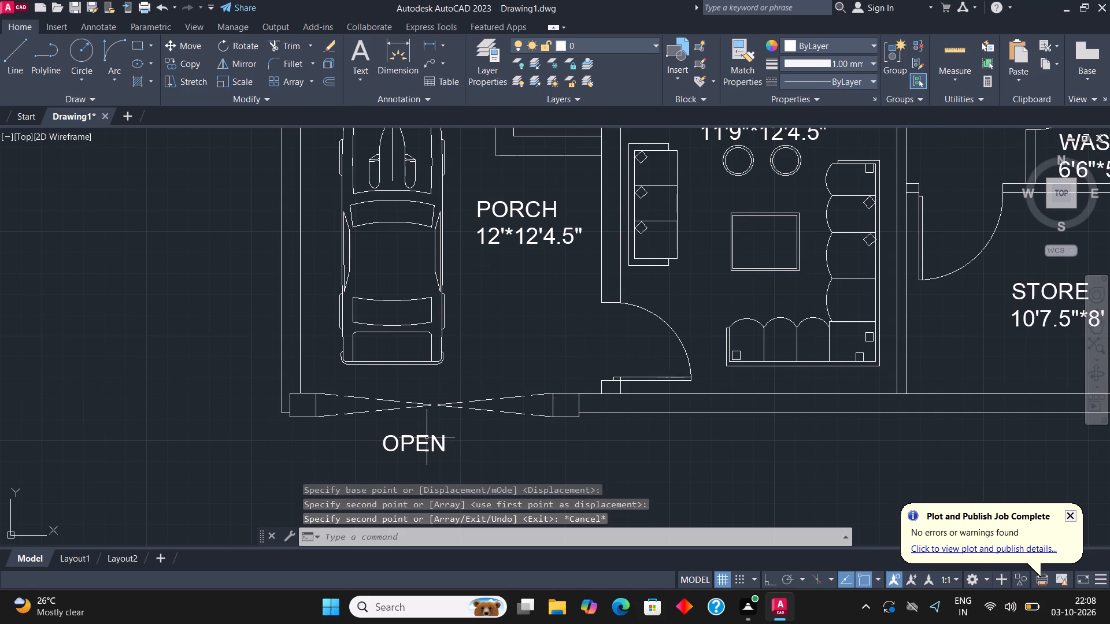
Change the copied OPEN label below the porch gate to MAIN GATE.
left_click(427, 437)
right_click(425, 437)
left_click(494, 75)
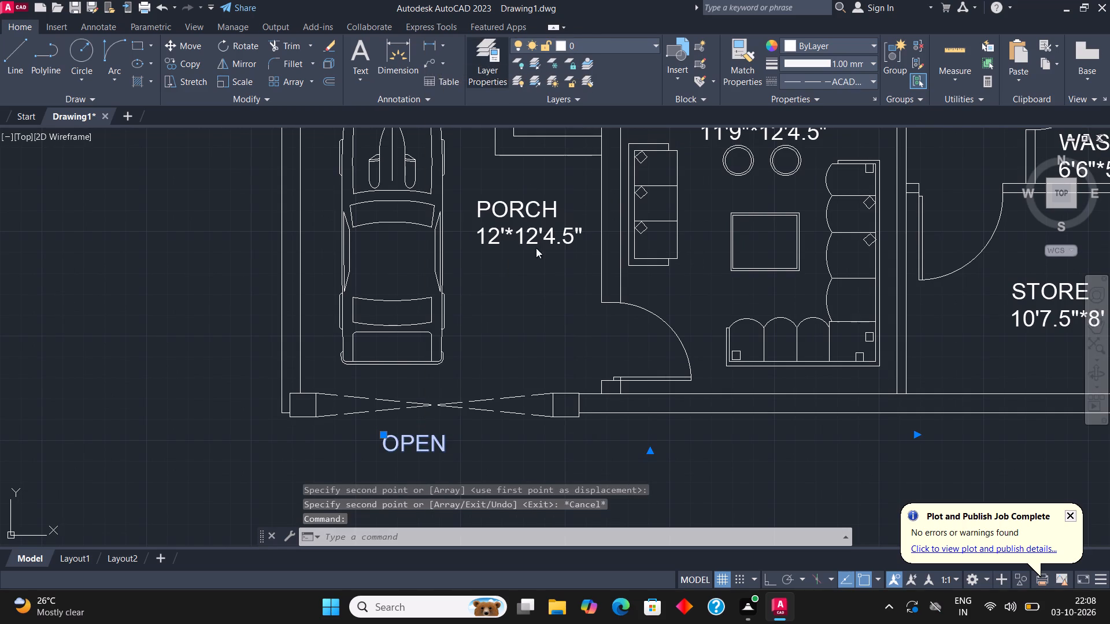
left_click(482, 447)
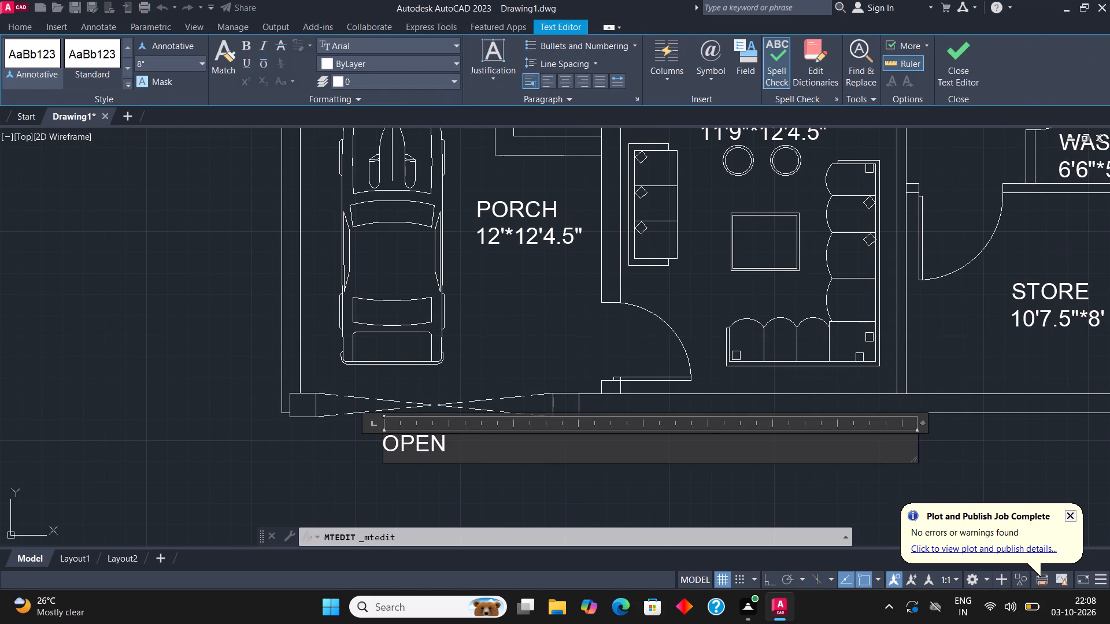
key("BackSpace")
key("BackSpace")
key("BackSpace")
key("BackSpace")
key("BackSpace")
key("BackSpace")
key("BackSpace")
key("BackSpace")
key("BackSpace")
type("MAIN GATE")
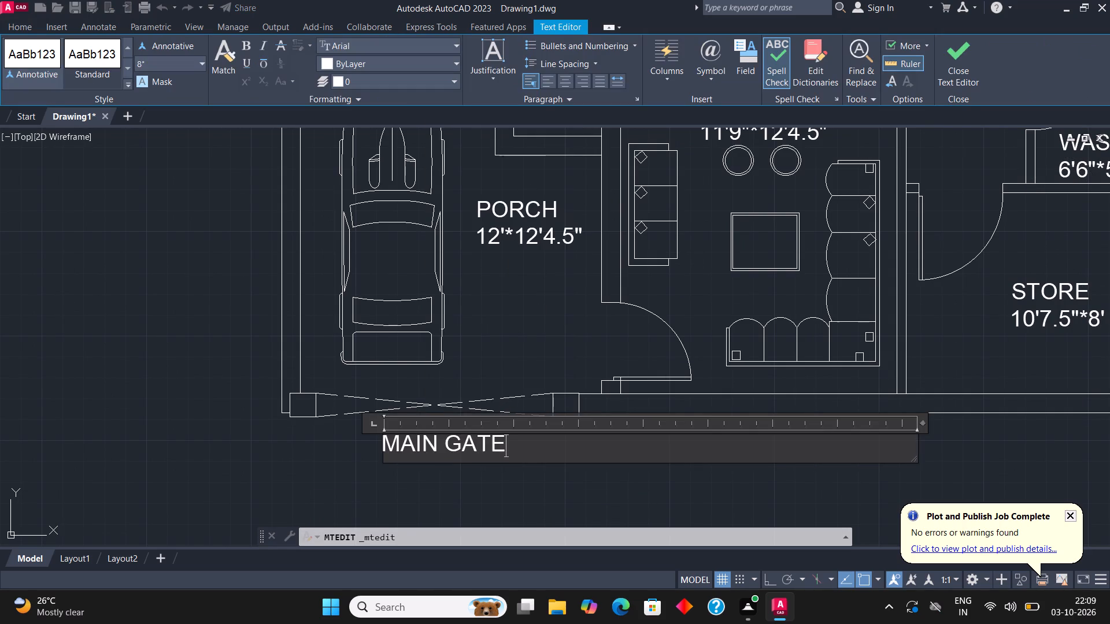
left_click(954, 62)
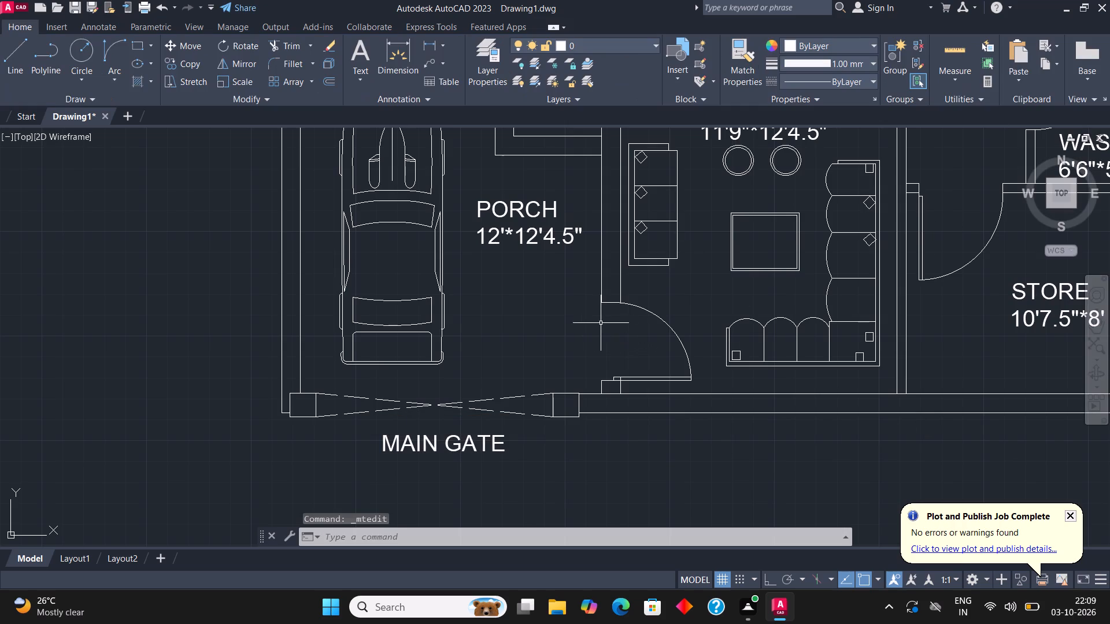
Move the MAIN GATE label slightly closer to the gate, keeping it beneath the opening.
middle_click_drag(604, 325, 668, 323)
scroll(459, 448, "up", 1)
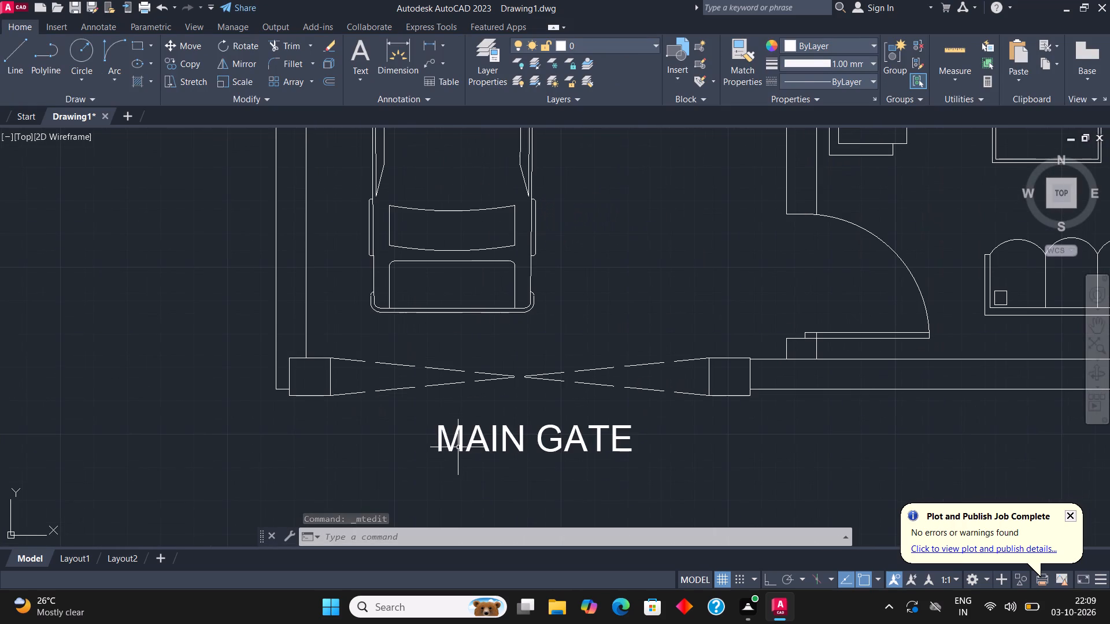
left_click(457, 425)
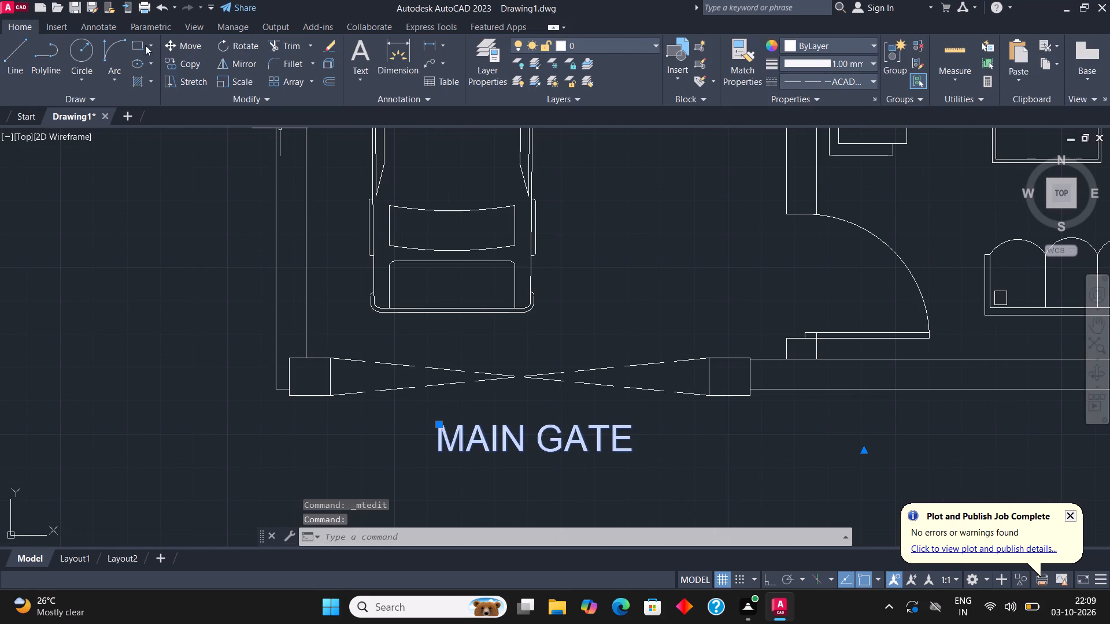
left_click(186, 43)
left_click(531, 460)
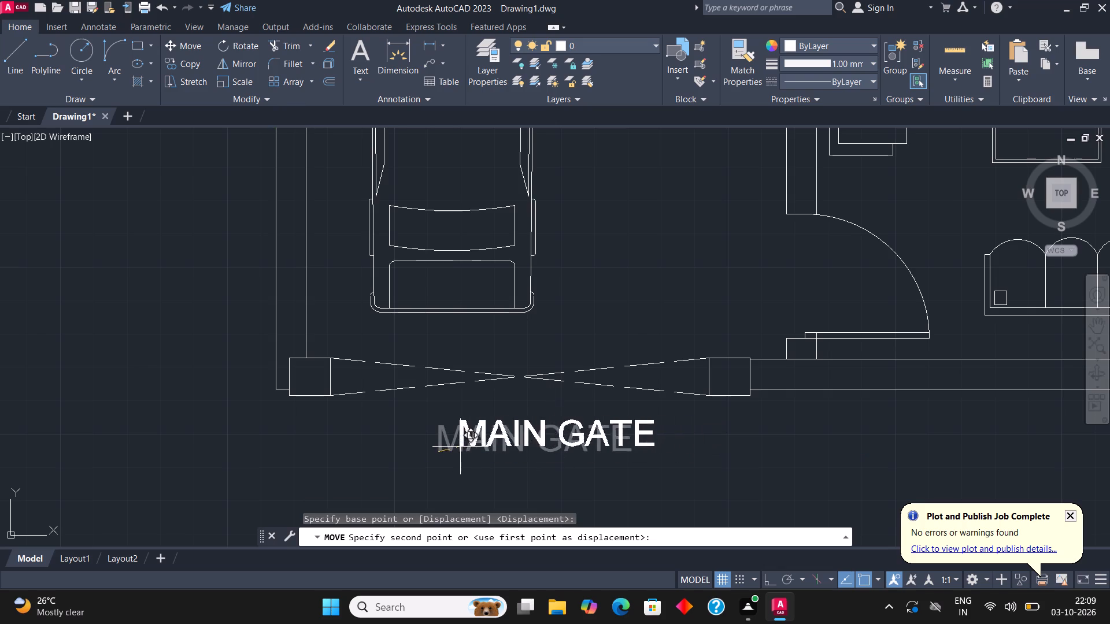
left_click(432, 432)
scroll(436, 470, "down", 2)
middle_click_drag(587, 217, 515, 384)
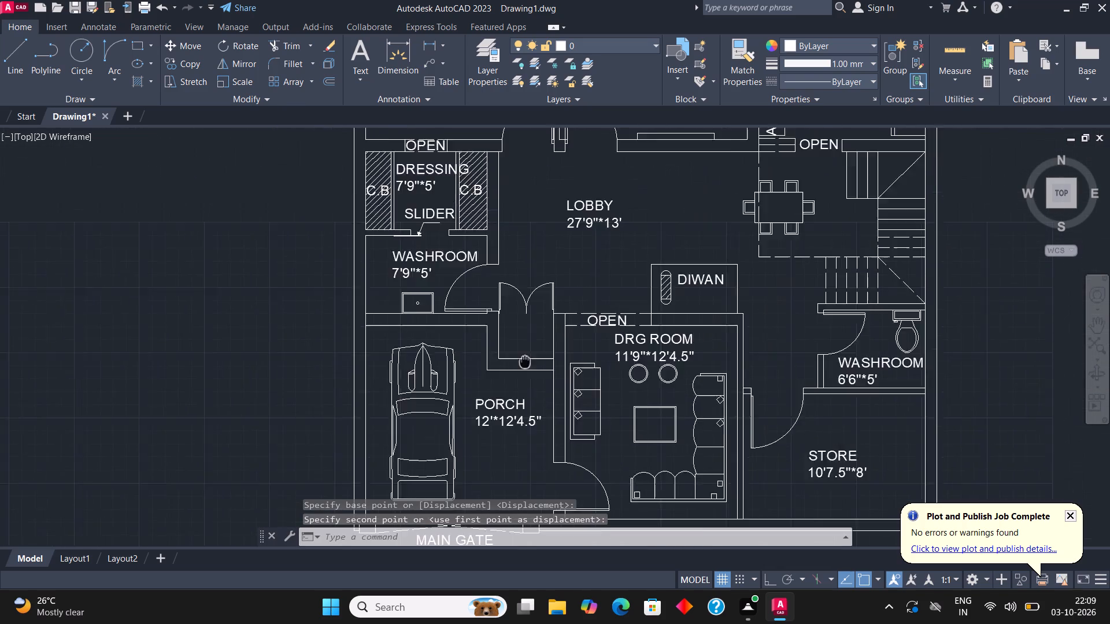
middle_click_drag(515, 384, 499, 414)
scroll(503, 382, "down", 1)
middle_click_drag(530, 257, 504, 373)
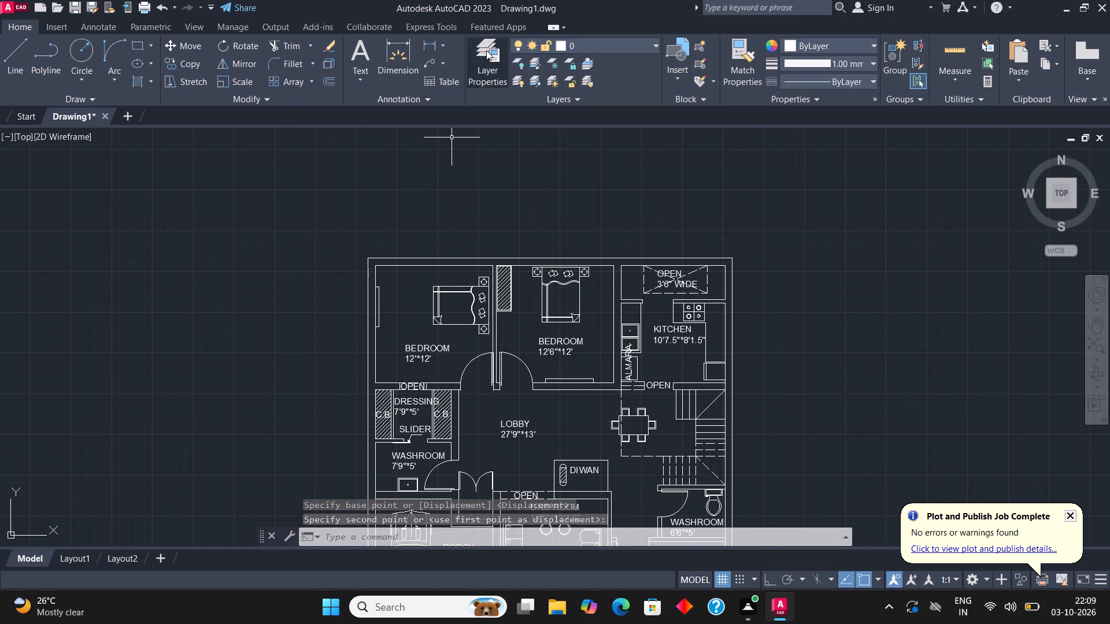
Create a layer named WALL and set its colour to index 80 (green).
left_click(488, 49)
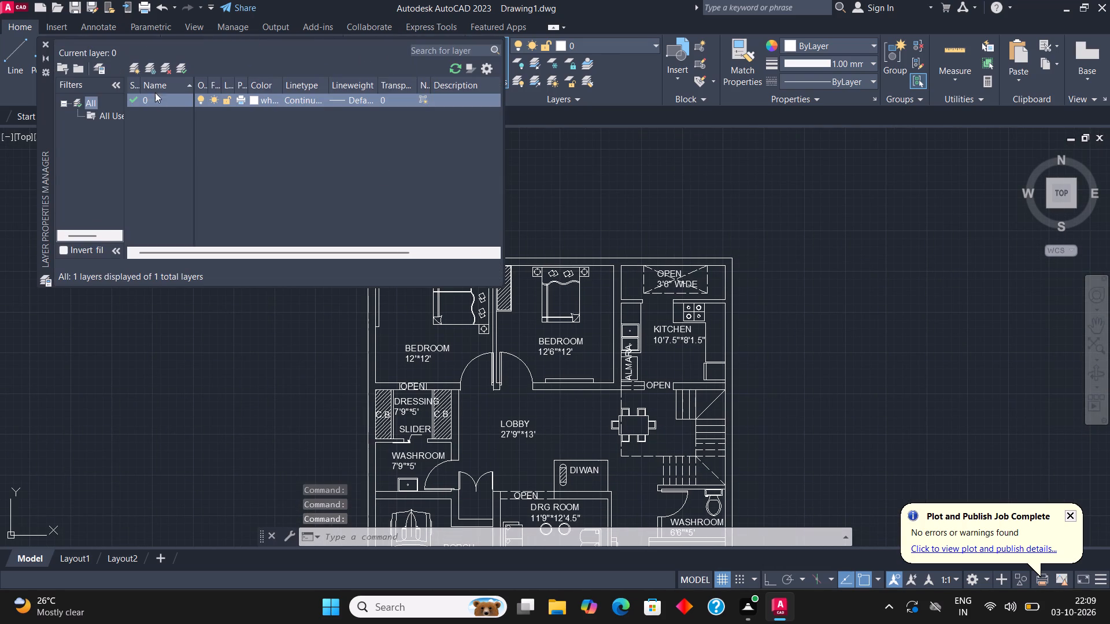
left_click(137, 65)
type("WALL")
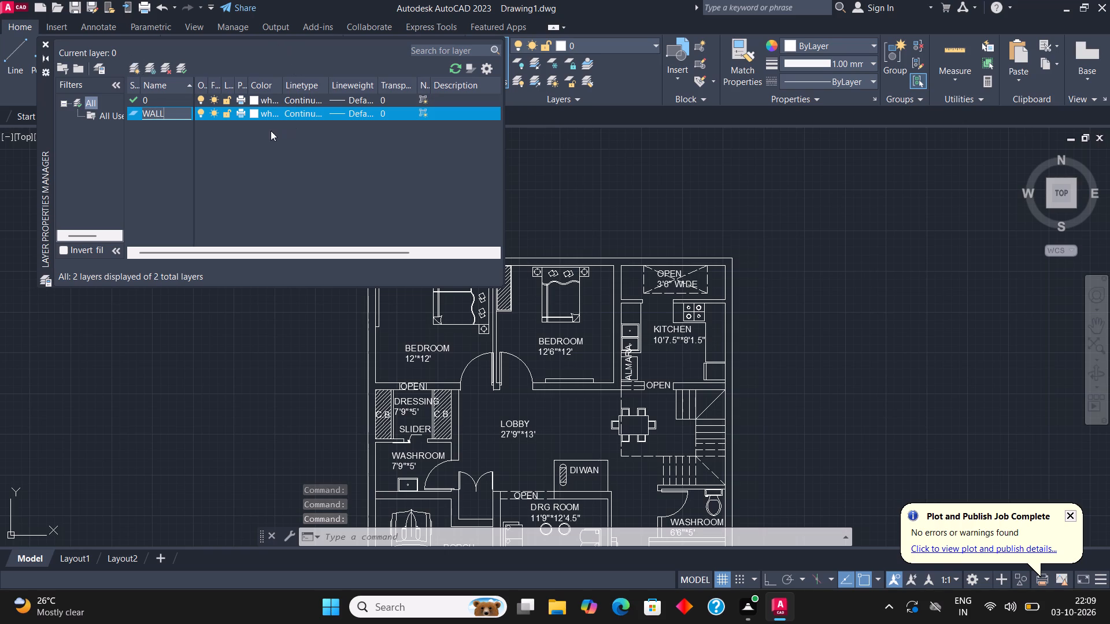
left_click(254, 112)
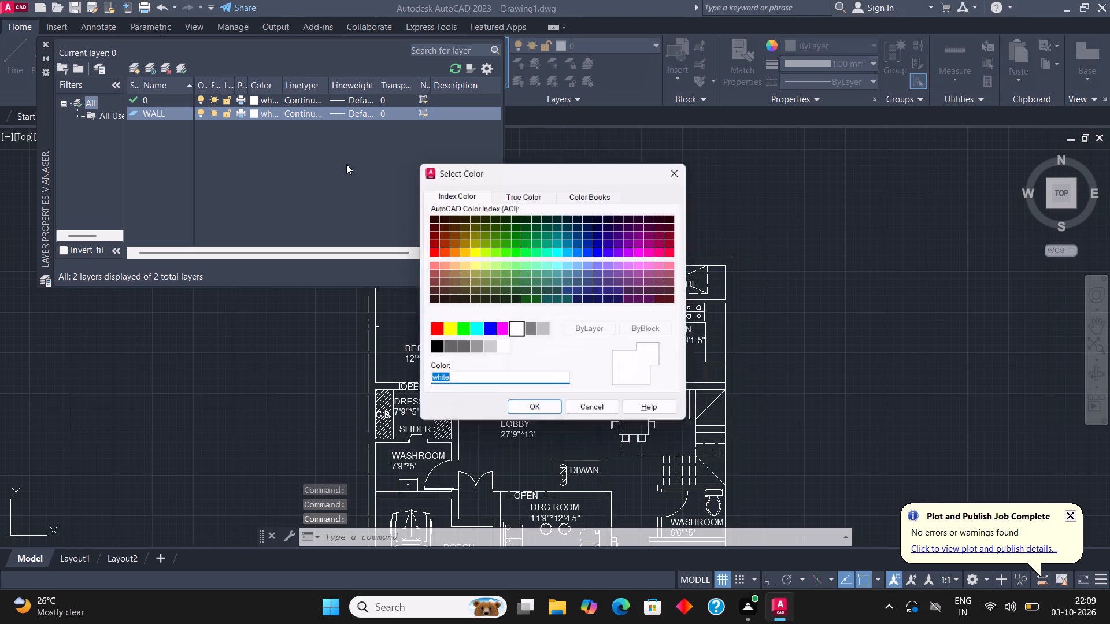
left_click(508, 254)
left_click(530, 413)
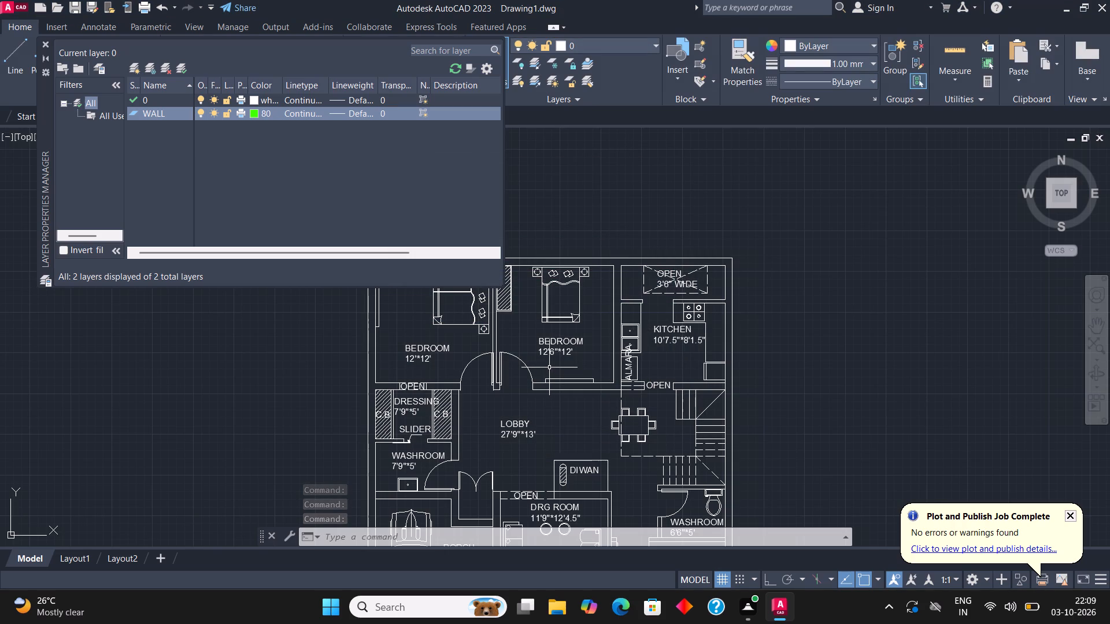
Create a layer named CAR and set its colour to index 150 (blue).
left_click(133, 72)
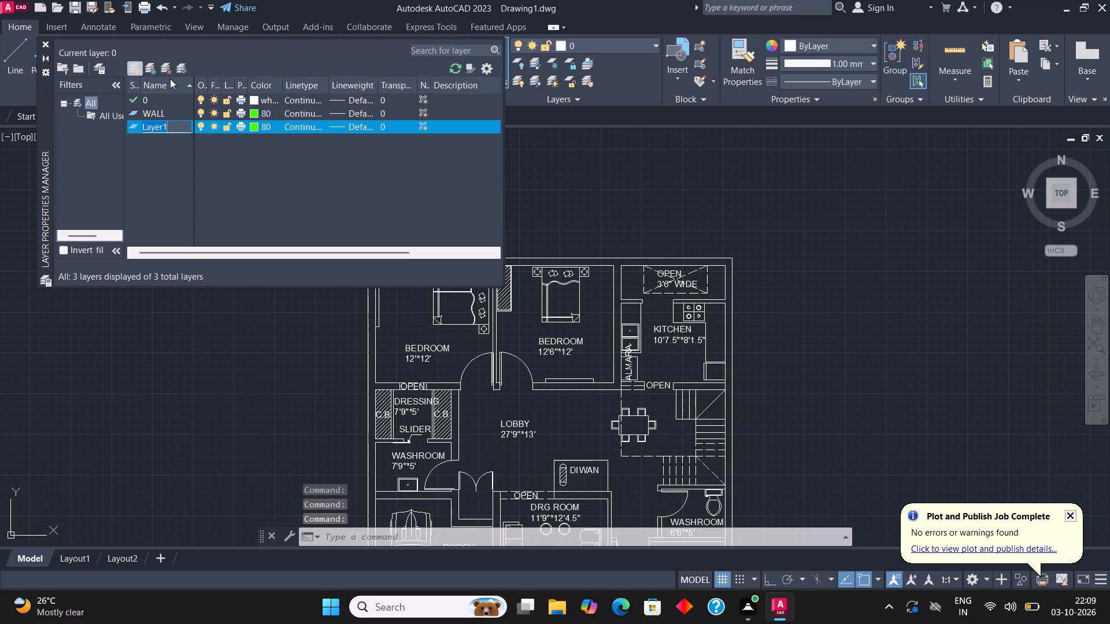
type("CAR")
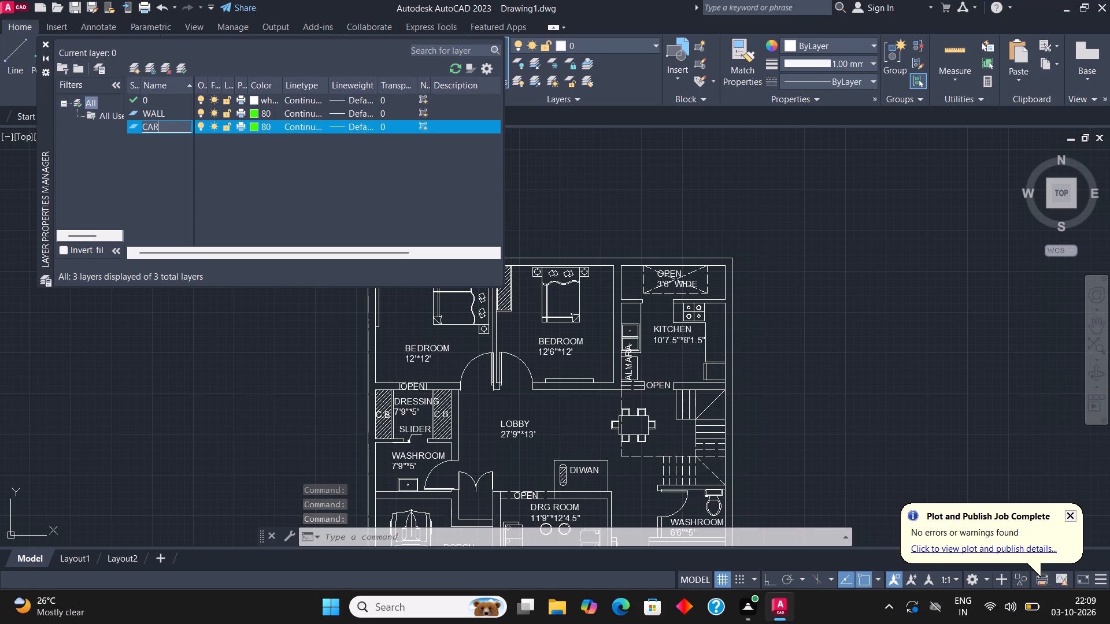
left_click(253, 128)
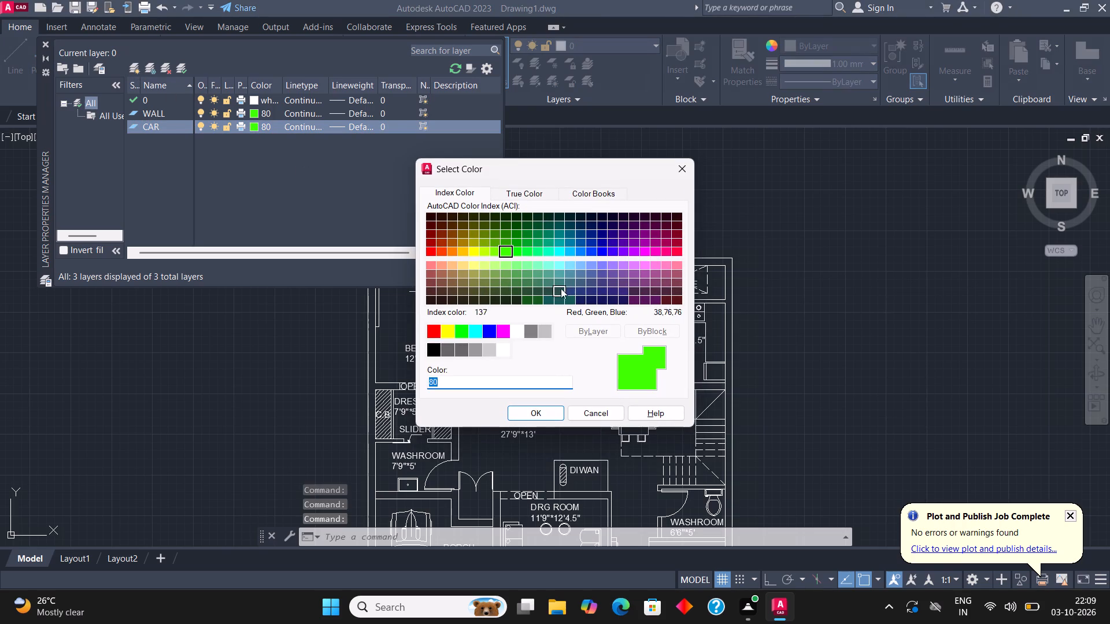
left_click(582, 252)
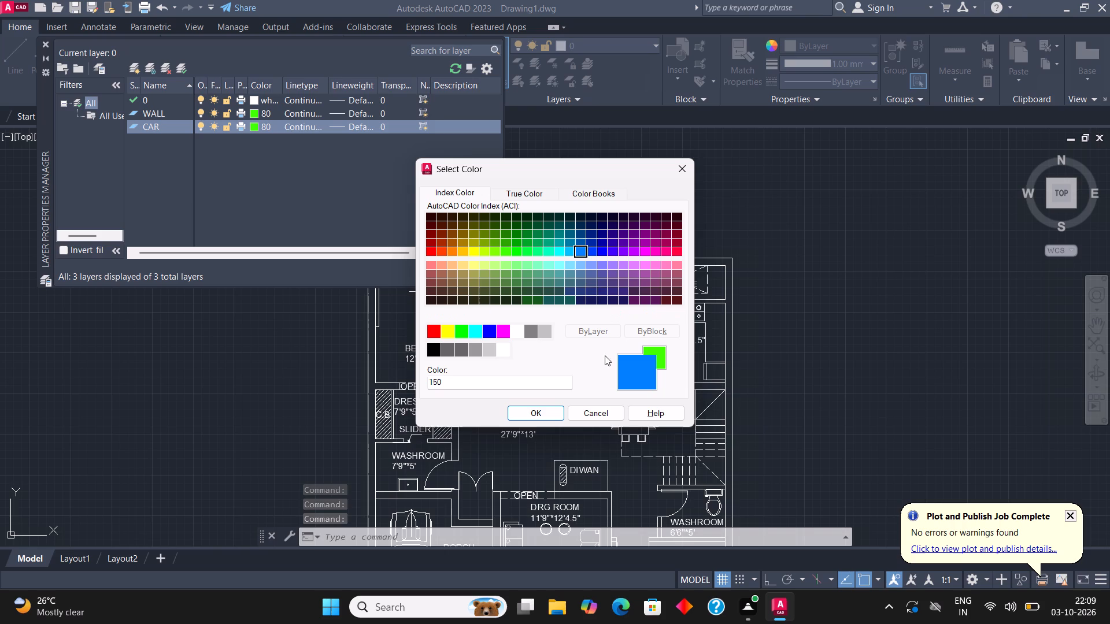
left_click(534, 406)
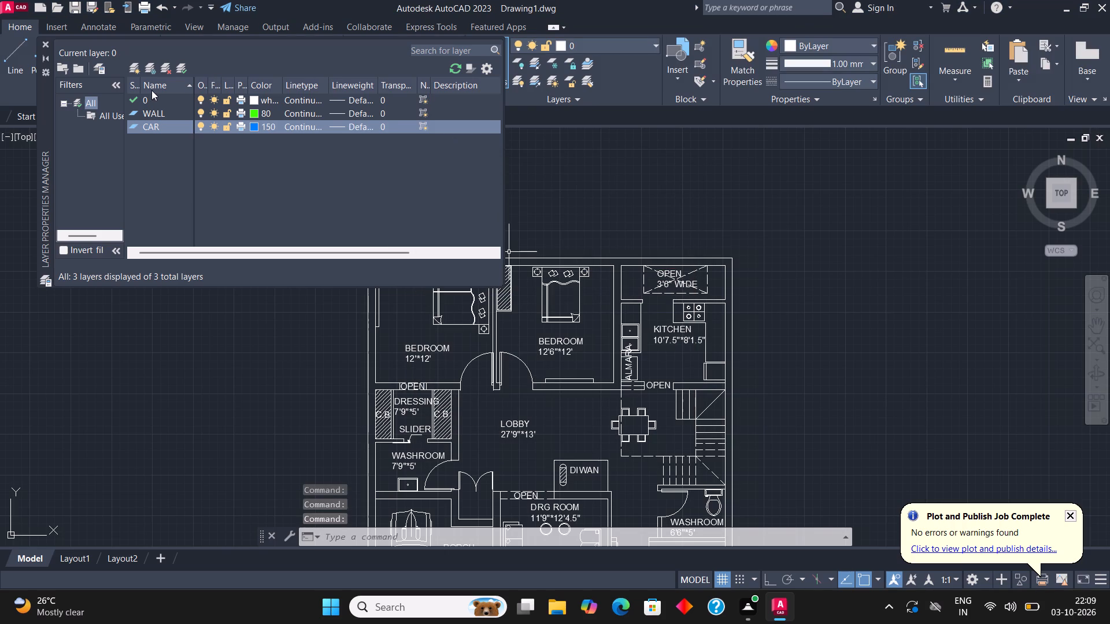
Create a layer named DOOR and set its colour to index 52 (olive).
left_click(138, 66)
type("DOOR")
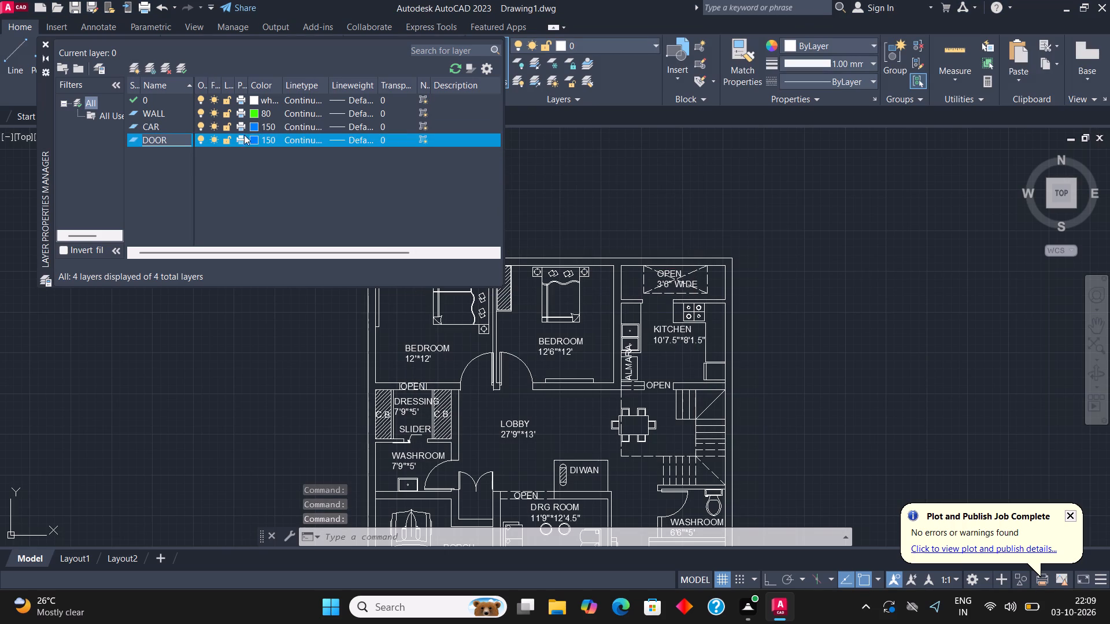
left_click(254, 140)
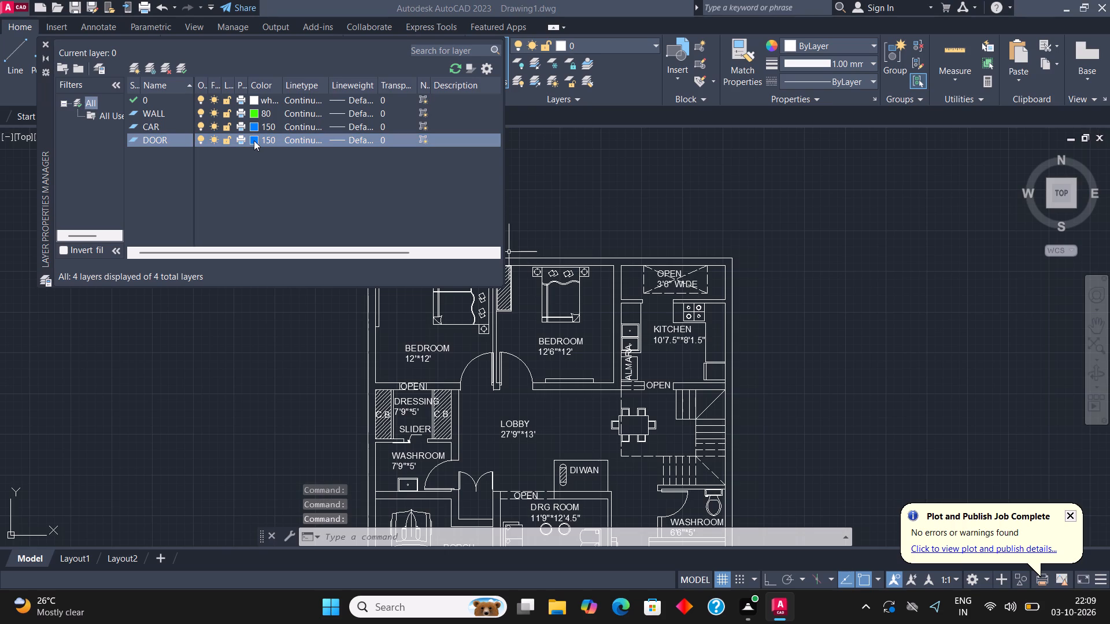
left_click(474, 239)
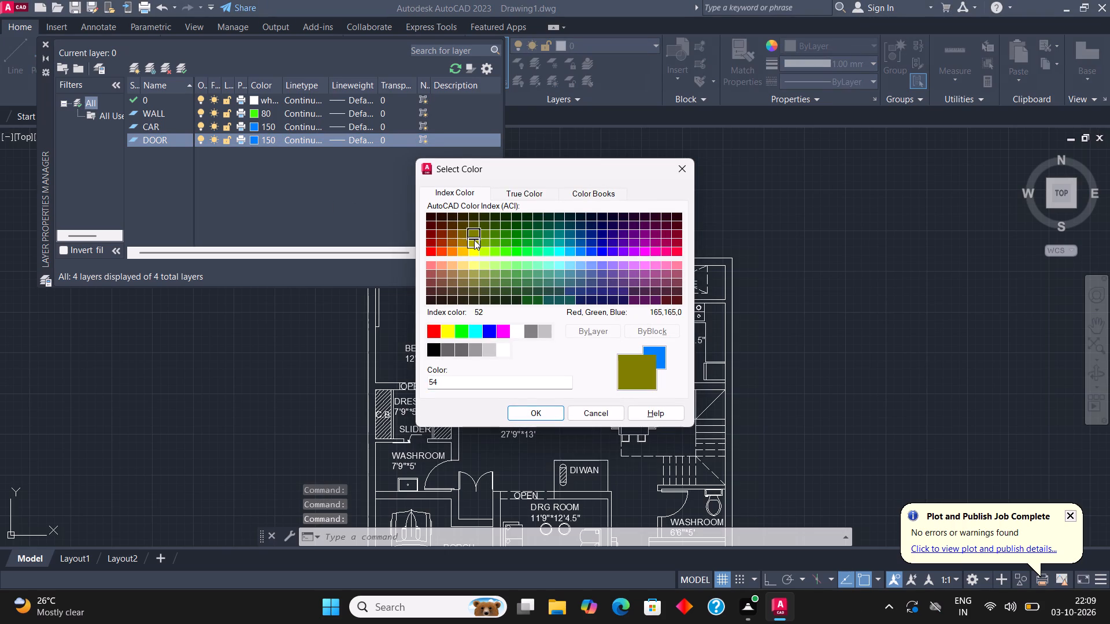
left_click(474, 242)
left_click(525, 410)
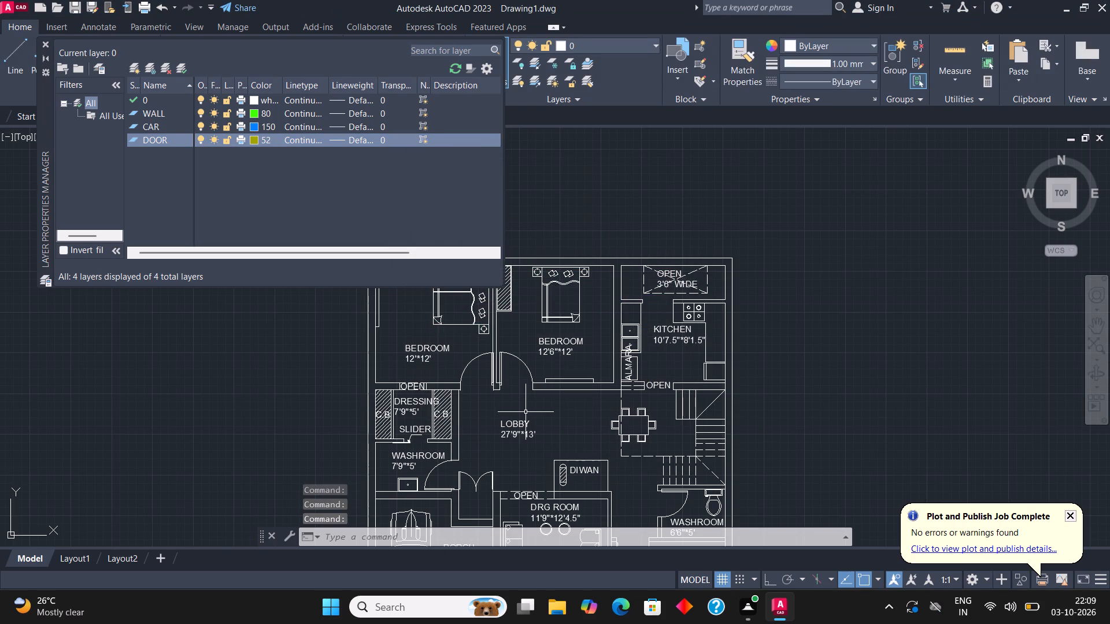
Create a layer named FUR and set its colour to index 10 (red).
left_click(137, 72)
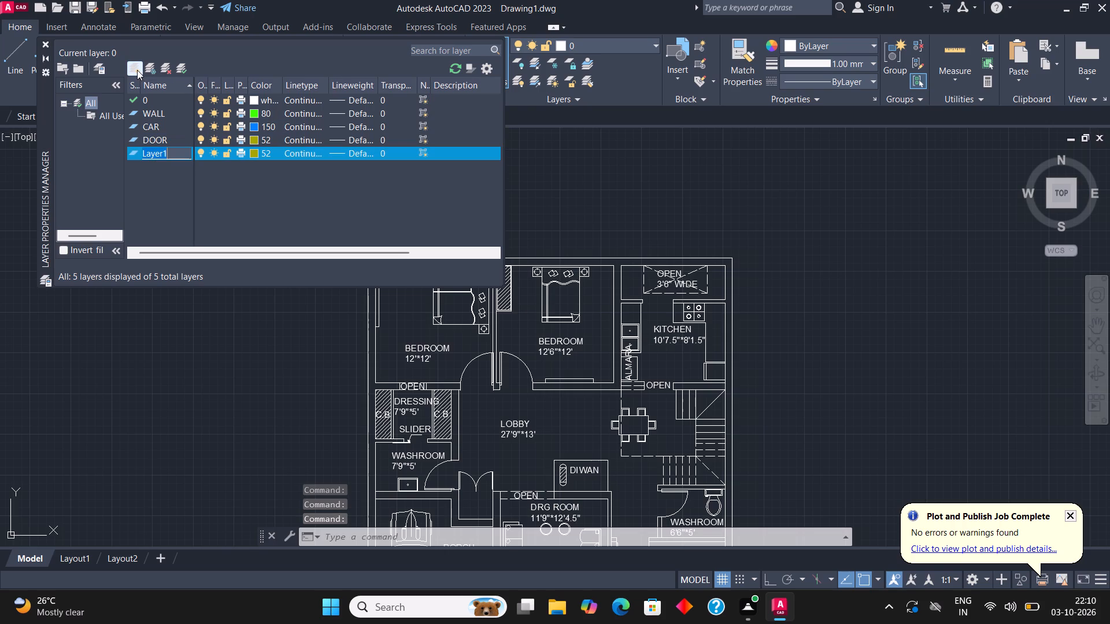
type("FUR")
left_click(254, 154)
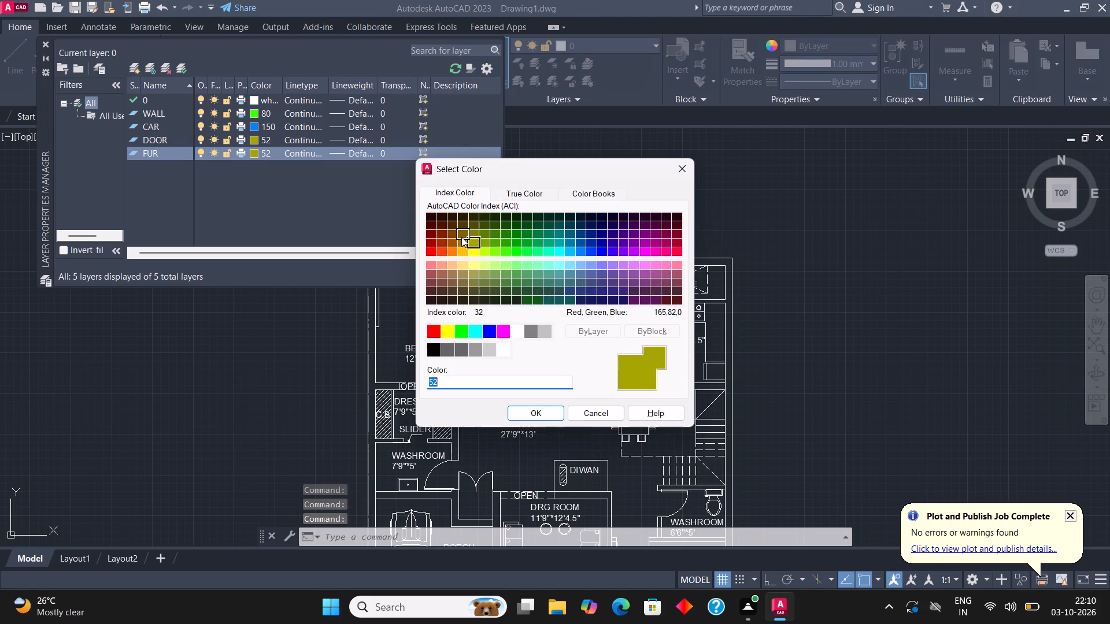
left_click(430, 255)
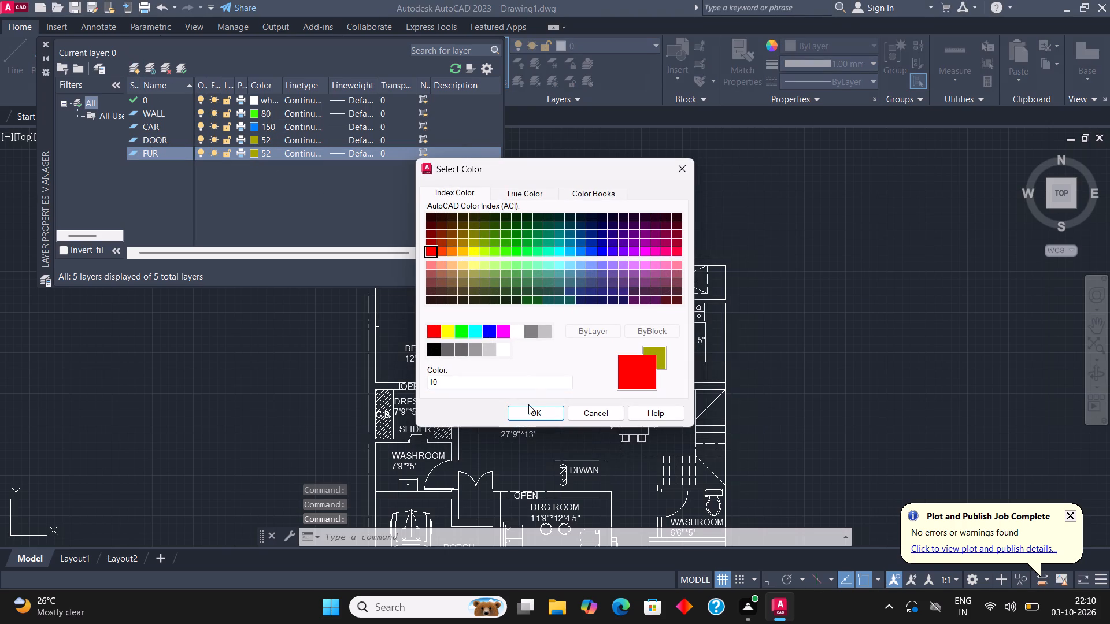
left_click(530, 411)
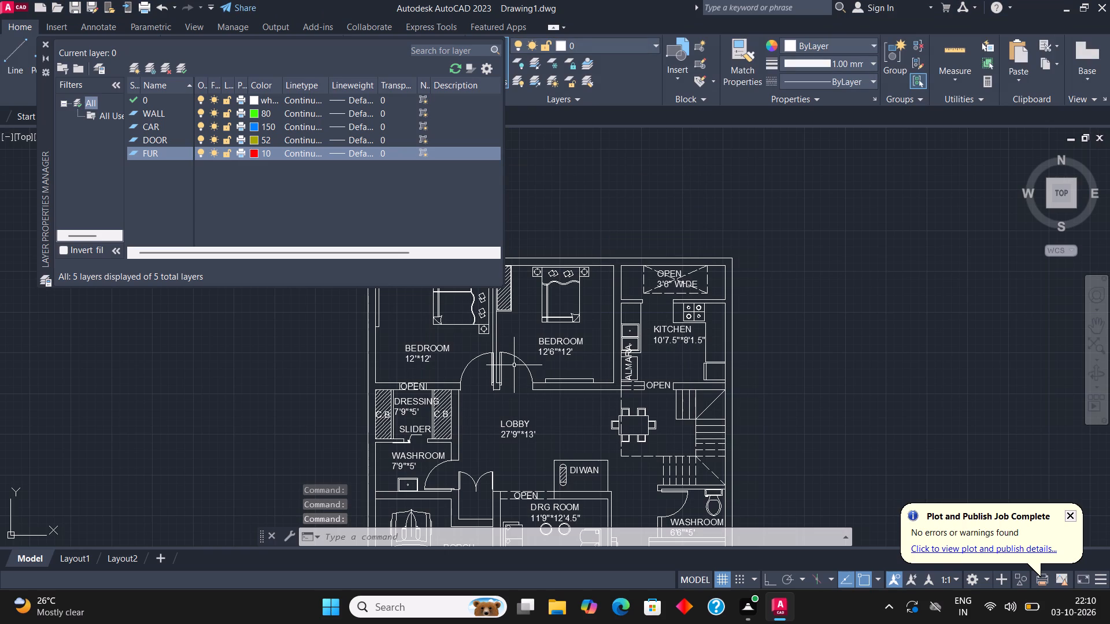
Create a layer named WIND with colour index 130 (cyan) and close the layer manager.
left_click(139, 68)
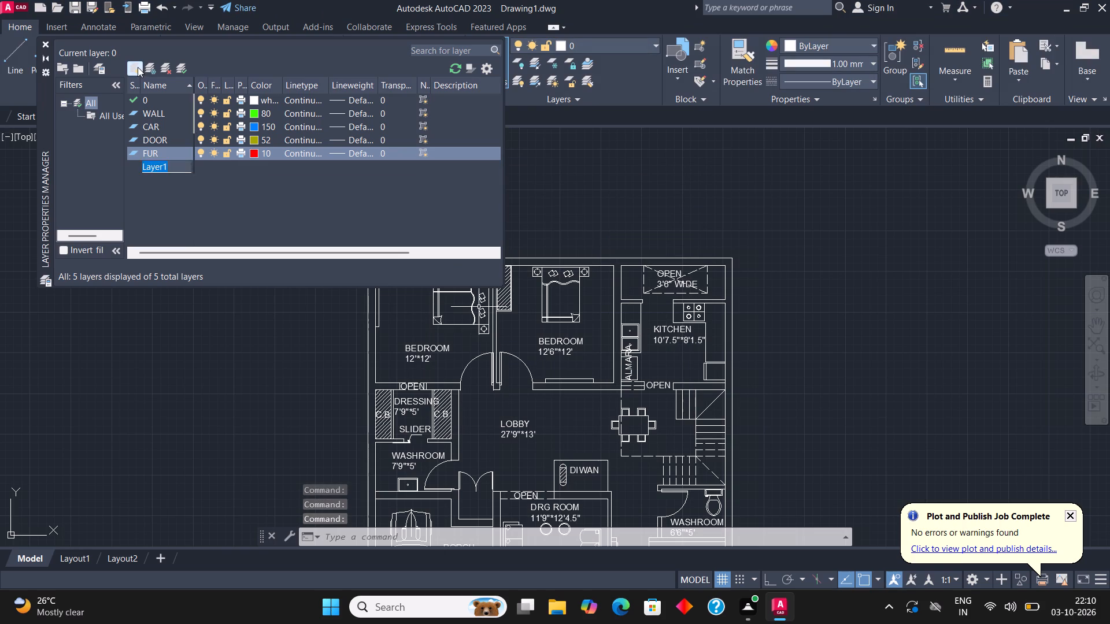
type("WIND")
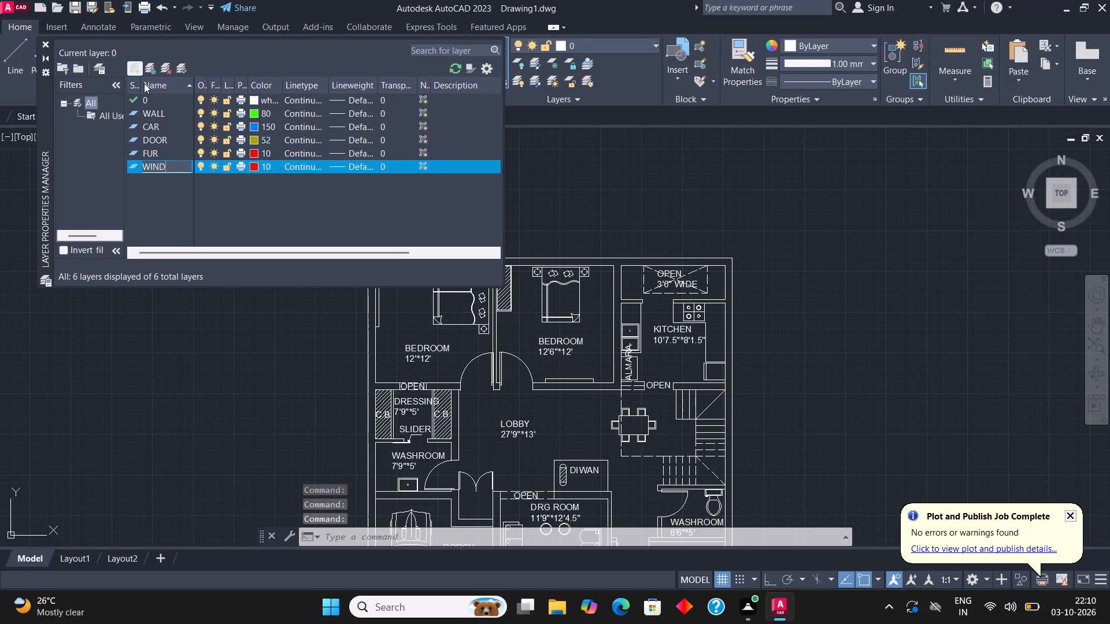
left_click(253, 167)
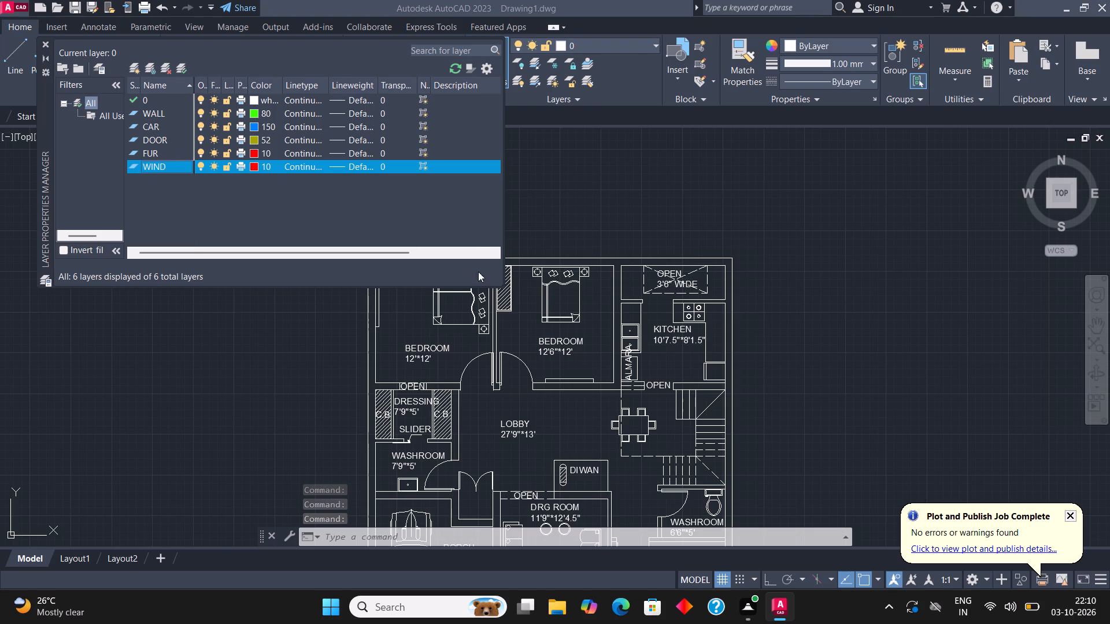
left_click(564, 252)
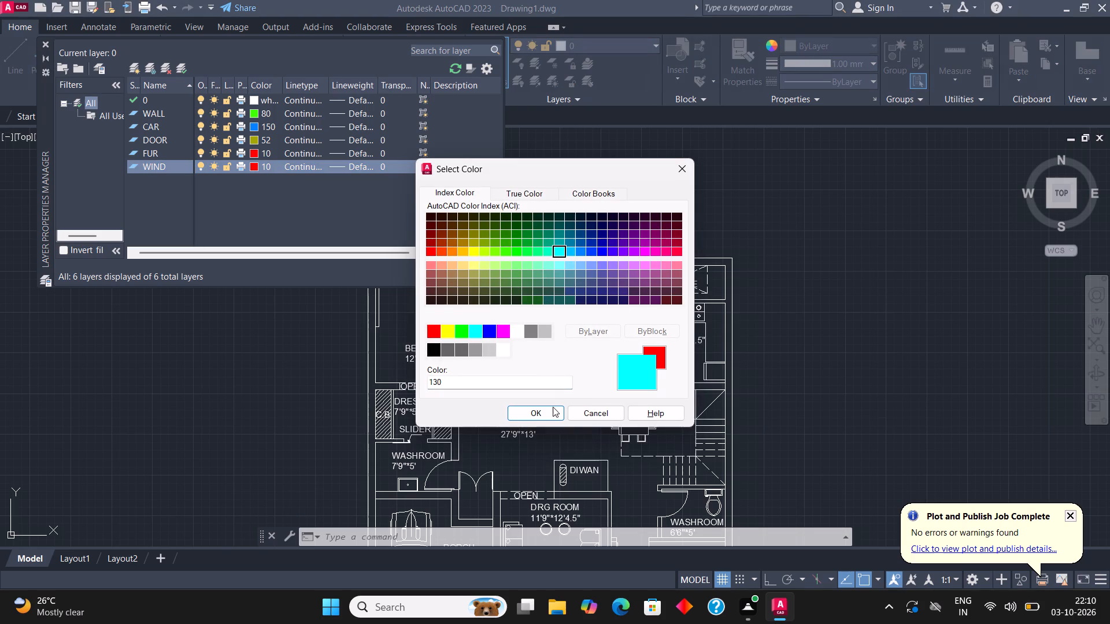
left_click(544, 413)
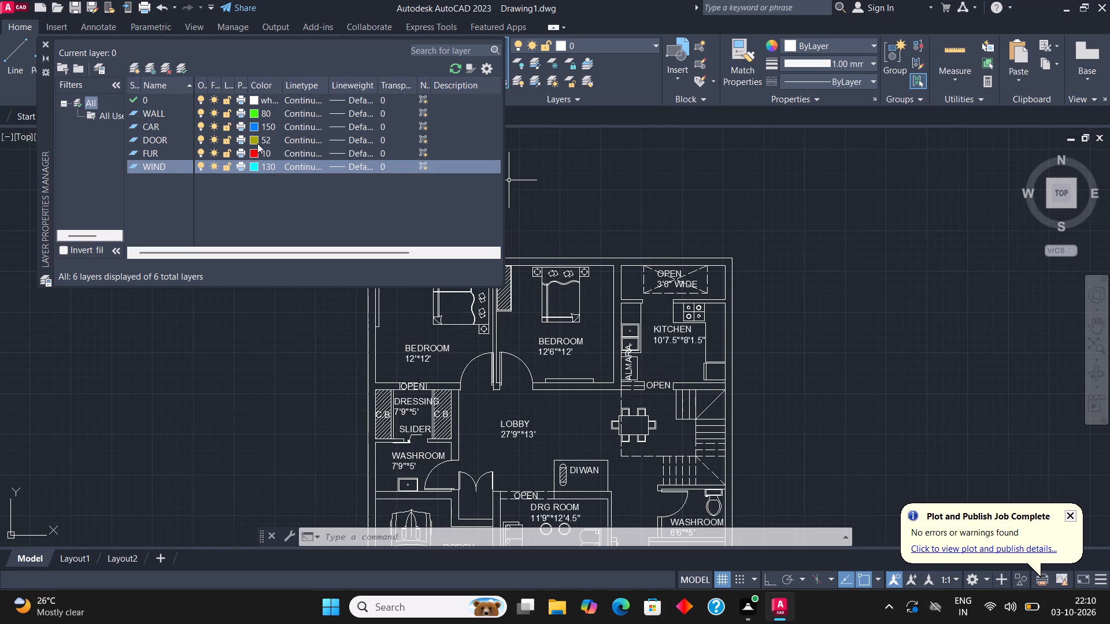
left_click(45, 42)
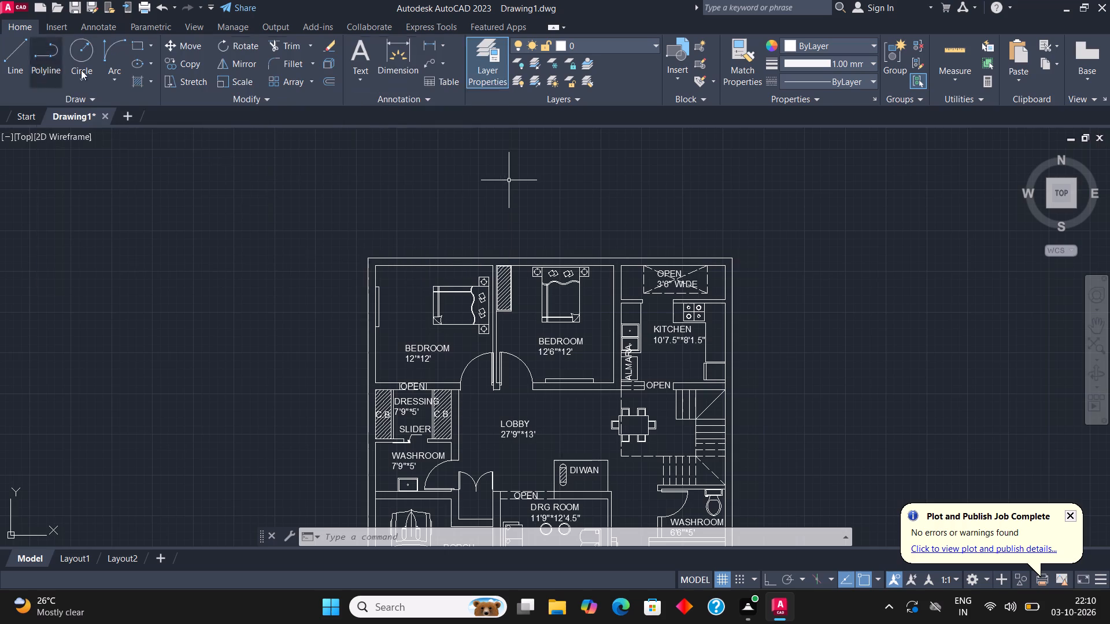
On the WIND layer, draw a window rectangle spanning the thickness of the 12'*12' bedroom's north outer wall.
middle_click_drag(340, 222, 275, 251)
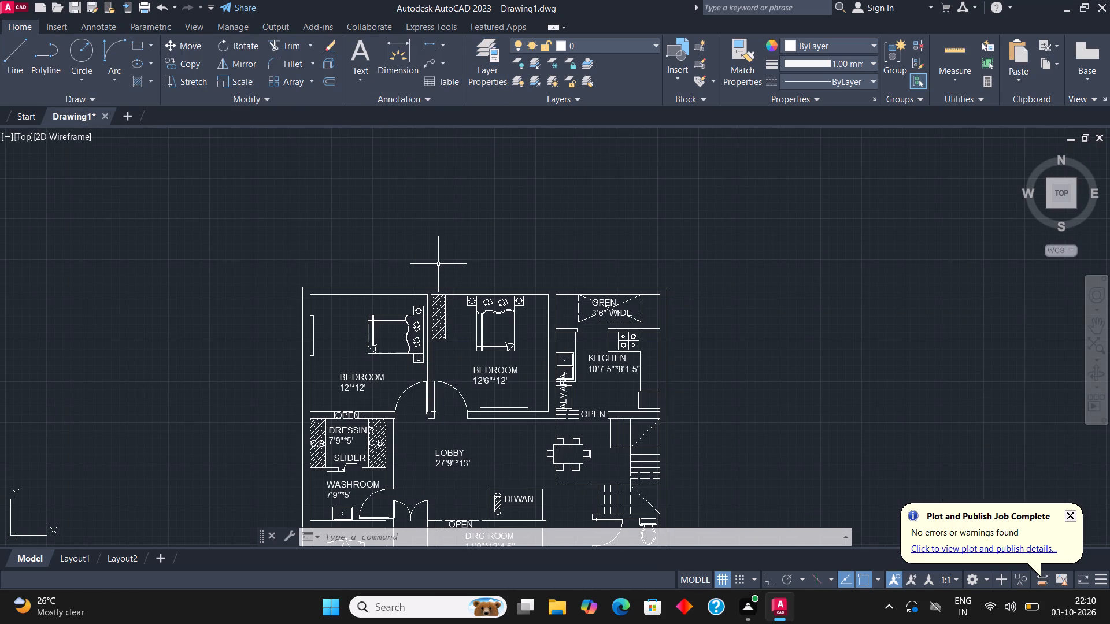
middle_click_drag(499, 209, 467, 214)
scroll(293, 320, "up", 3)
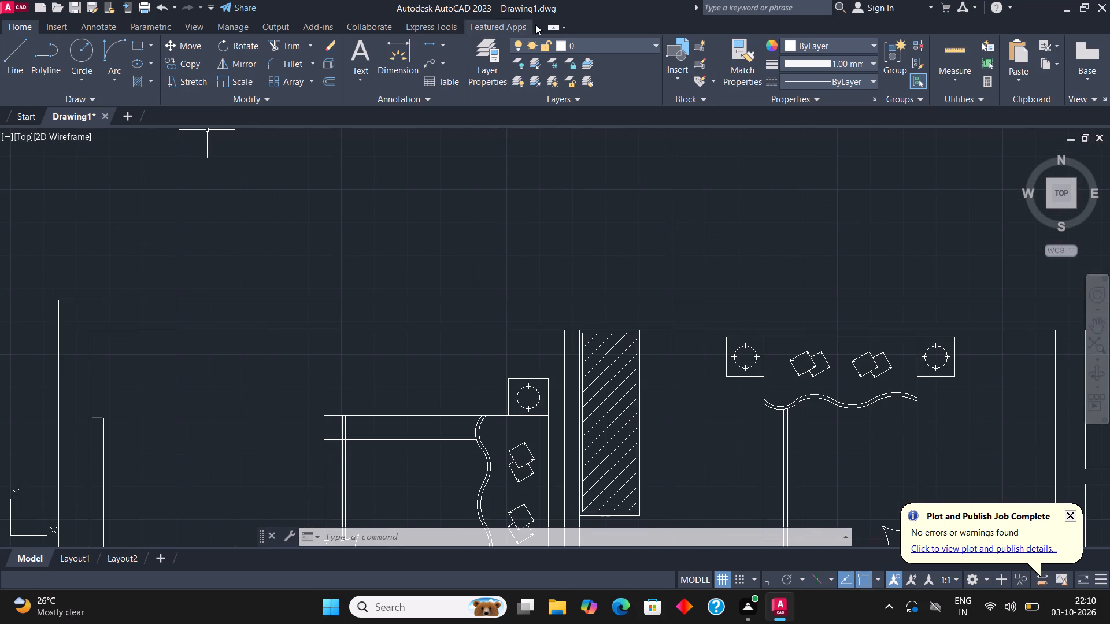
left_click(585, 43)
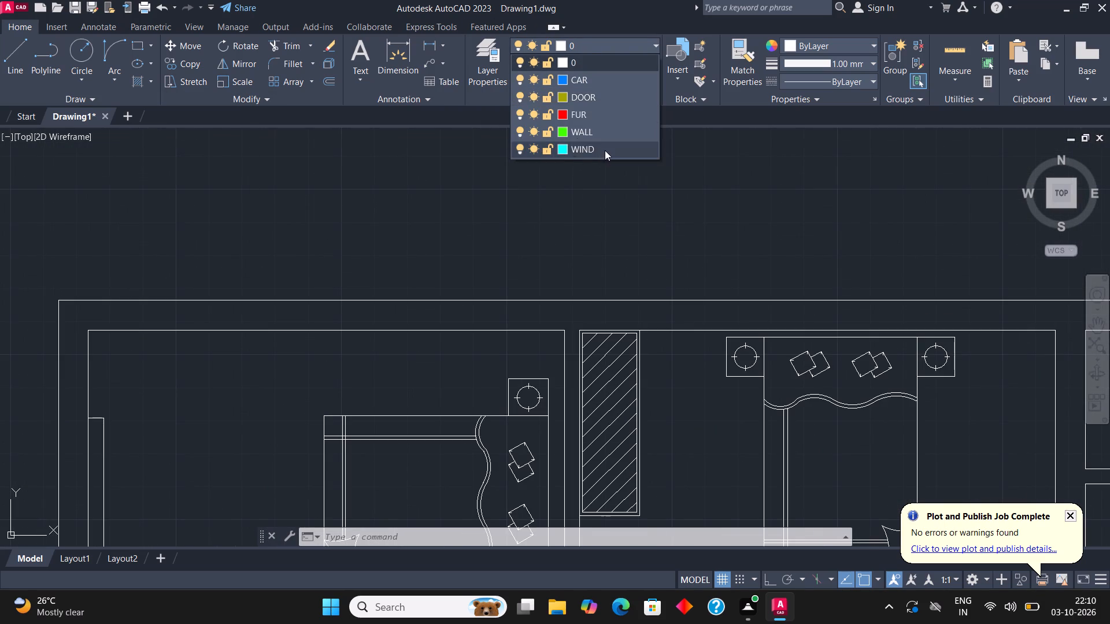
left_click(606, 148)
left_click(139, 46)
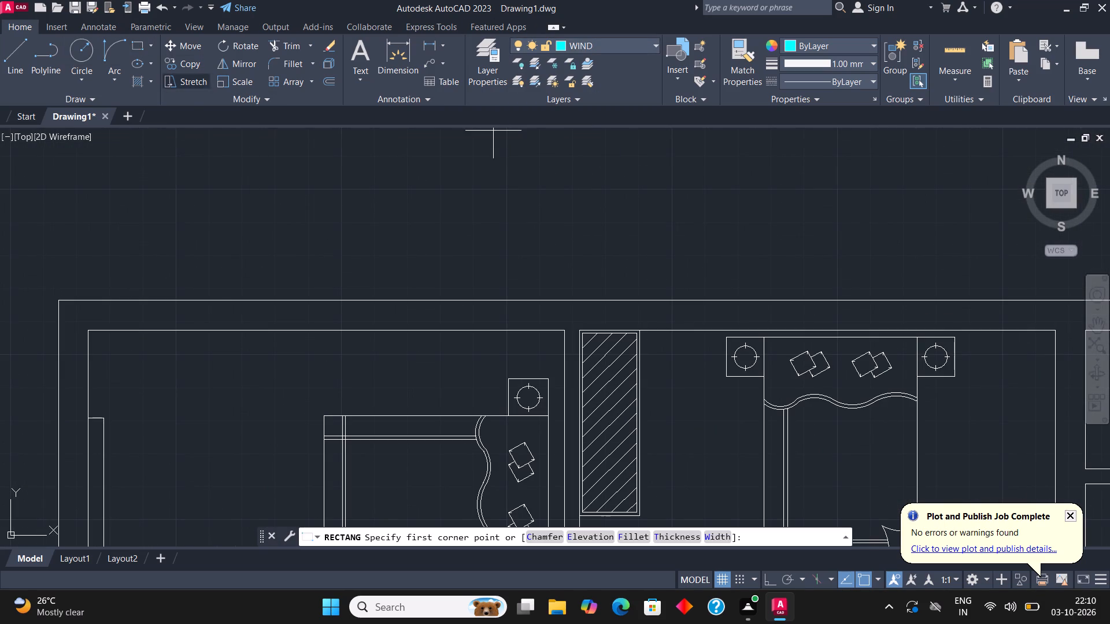
scroll(451, 247, "down", 1)
scroll(383, 293, "up", 1)
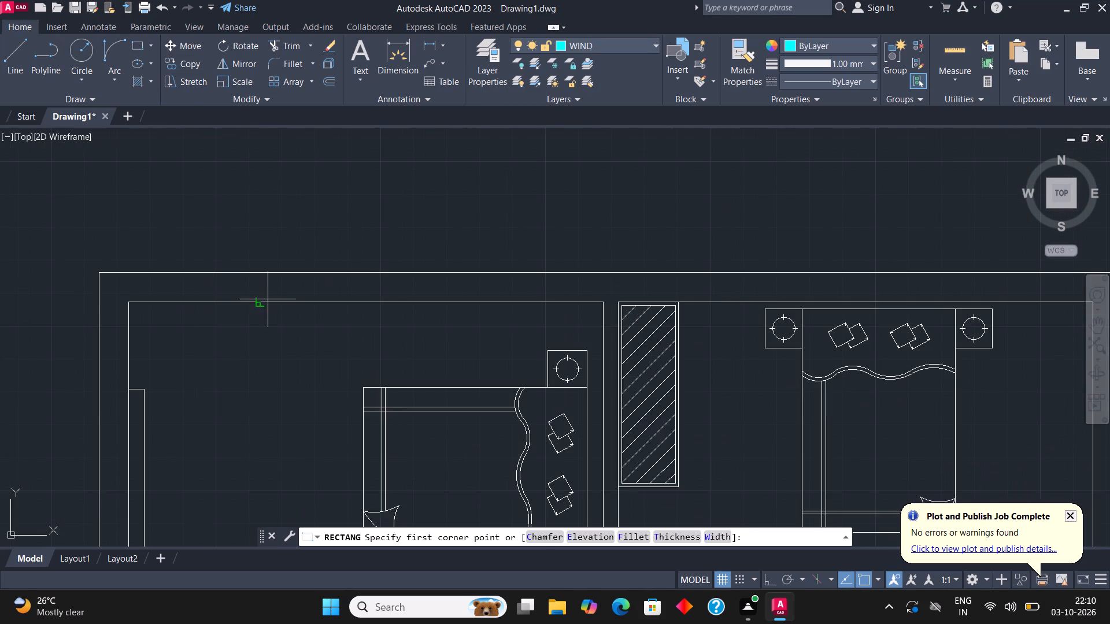
left_click(269, 300)
left_click(464, 273)
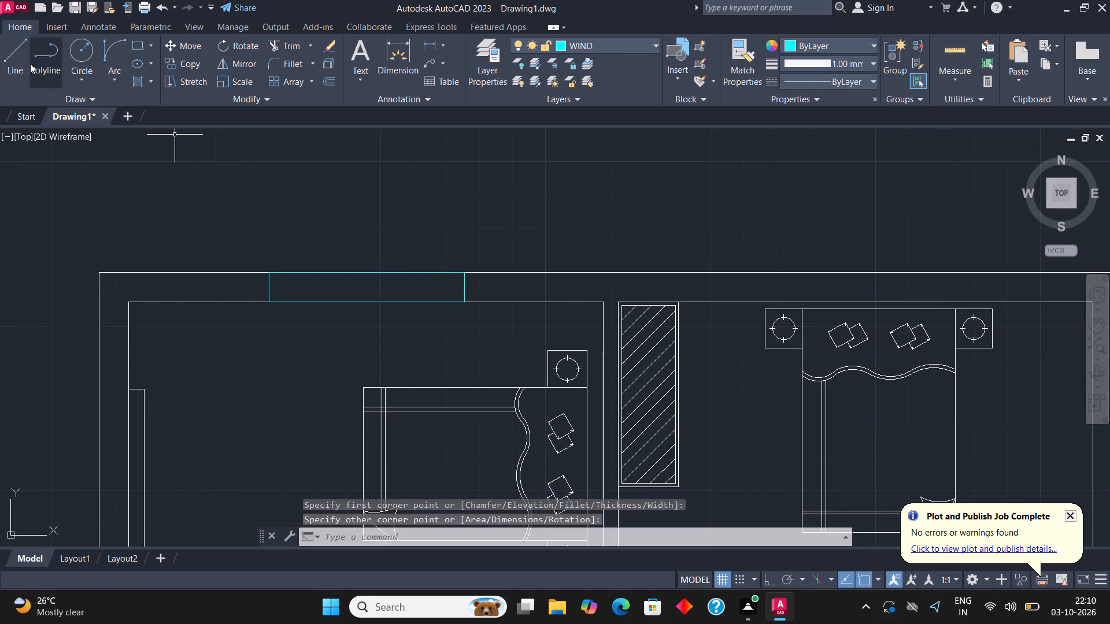
Draw a horizontal centre line through the window rectangle, between the midpoints of its short sides.
left_click(20, 56)
left_click(270, 284)
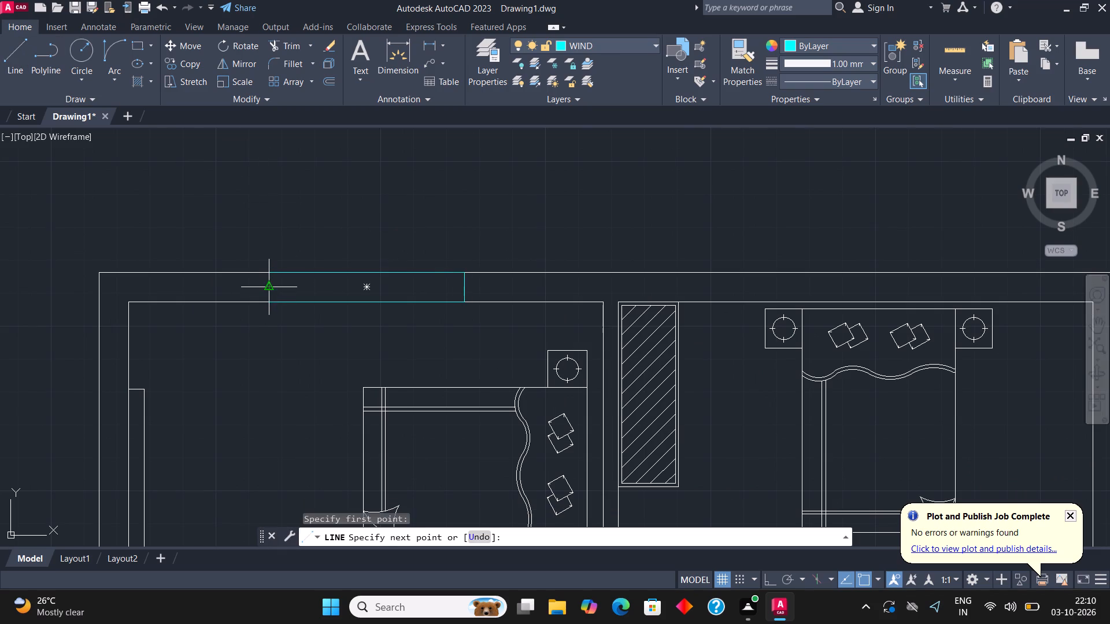
left_click(466, 289)
scroll(419, 294, "down", 1)
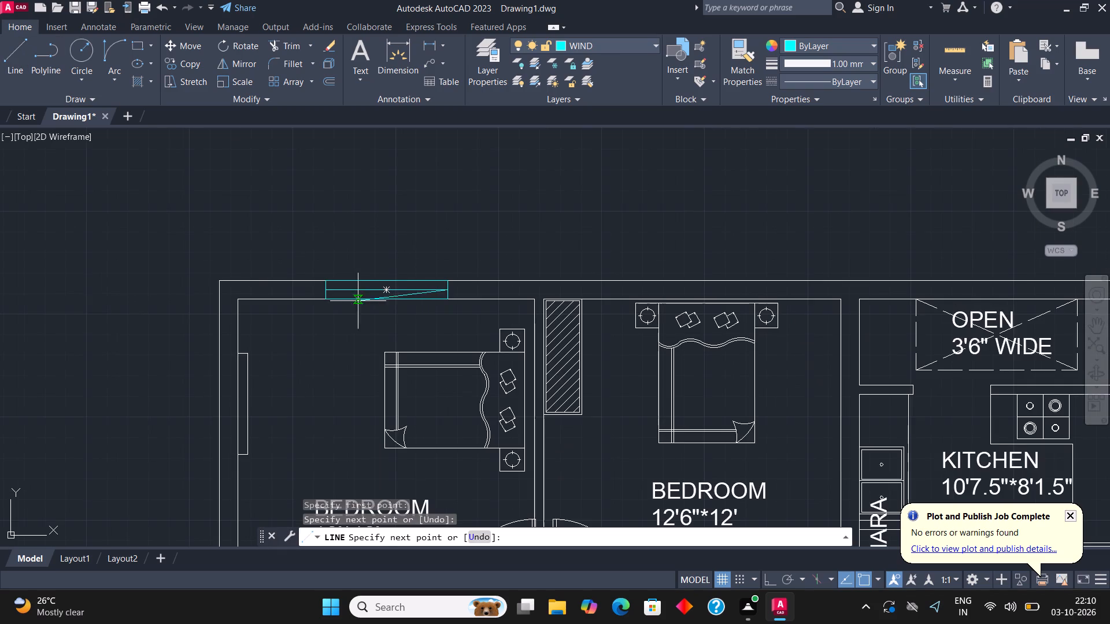
key("Escape")
Copy the bedroom window along the north outer wall to the 12'6"*12' bedroom and the OPEN 3'6" WIDE area.
left_click(304, 311)
left_click(512, 219)
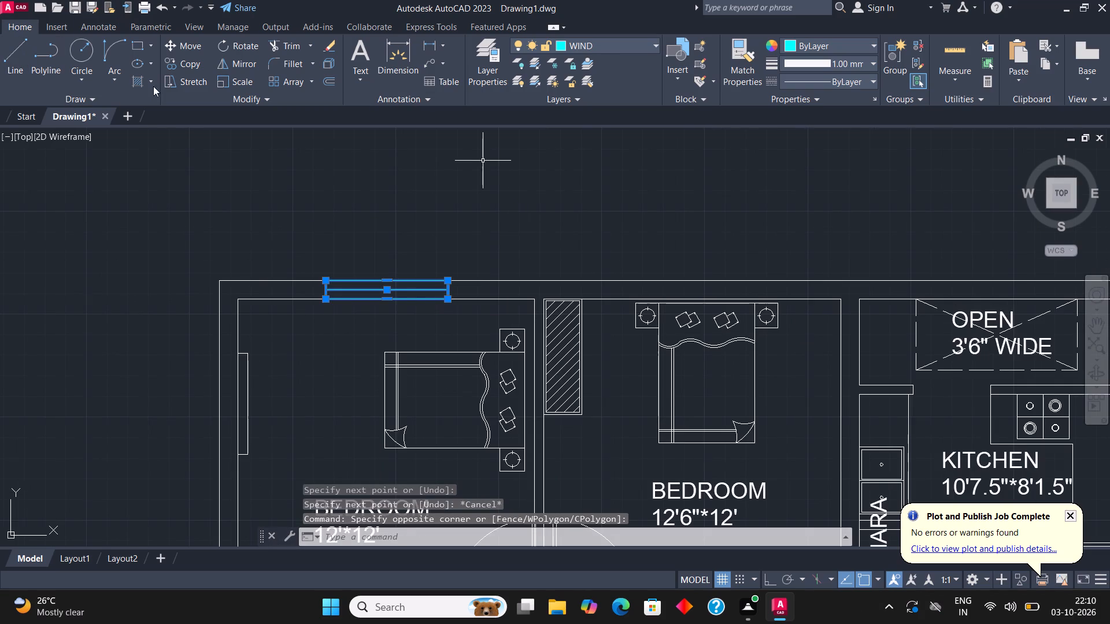
left_click(191, 60)
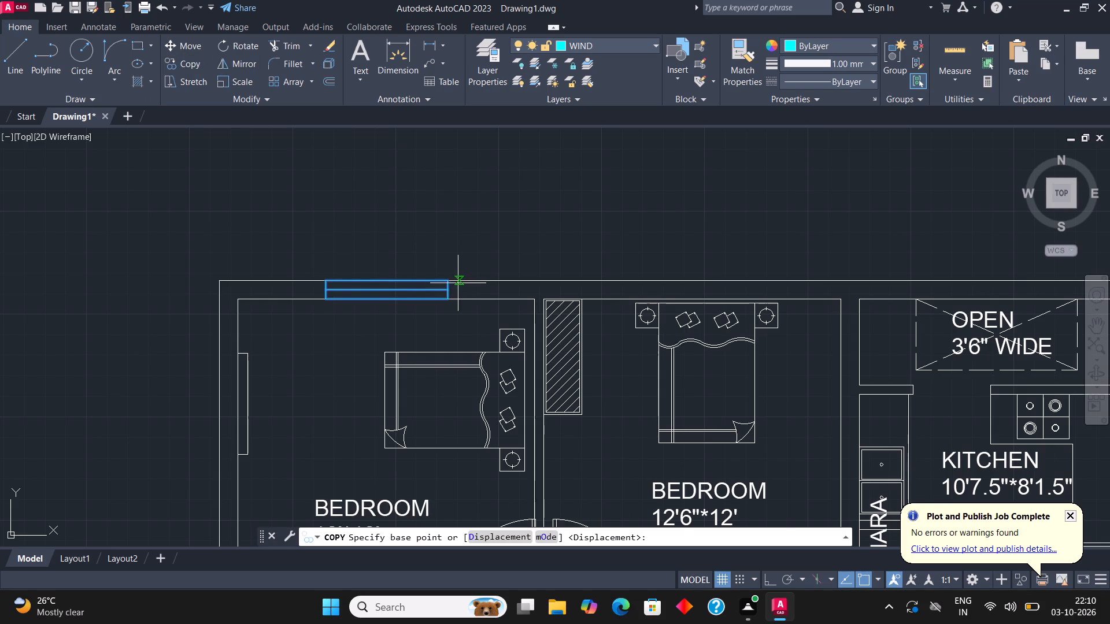
left_click(447, 277)
scroll(764, 278, "up", 3)
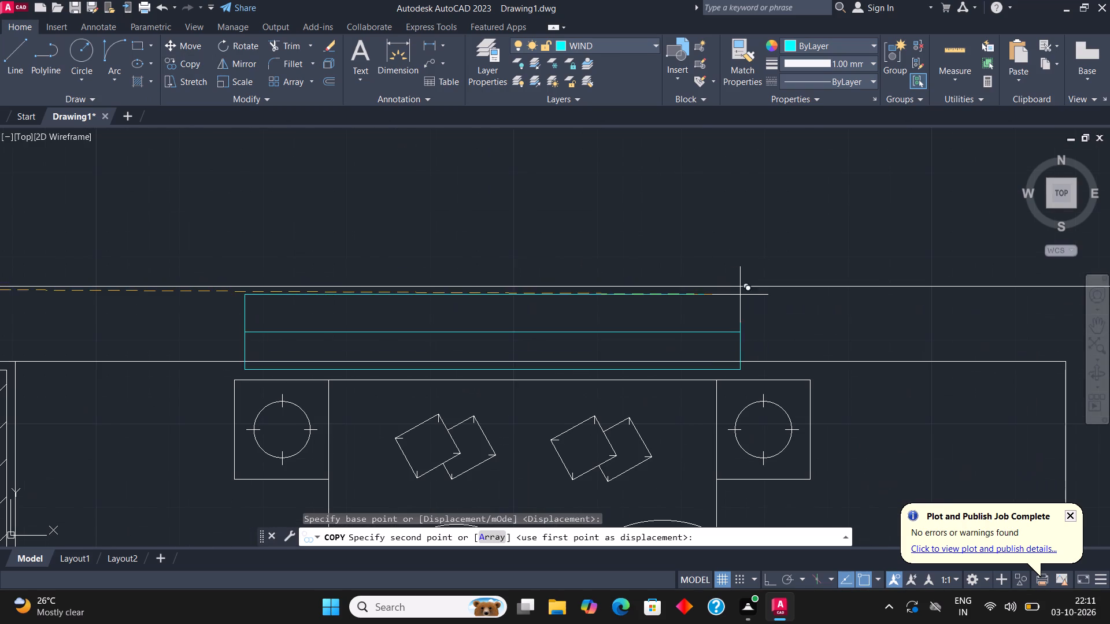
left_click(737, 288)
scroll(473, 255, "down", 4)
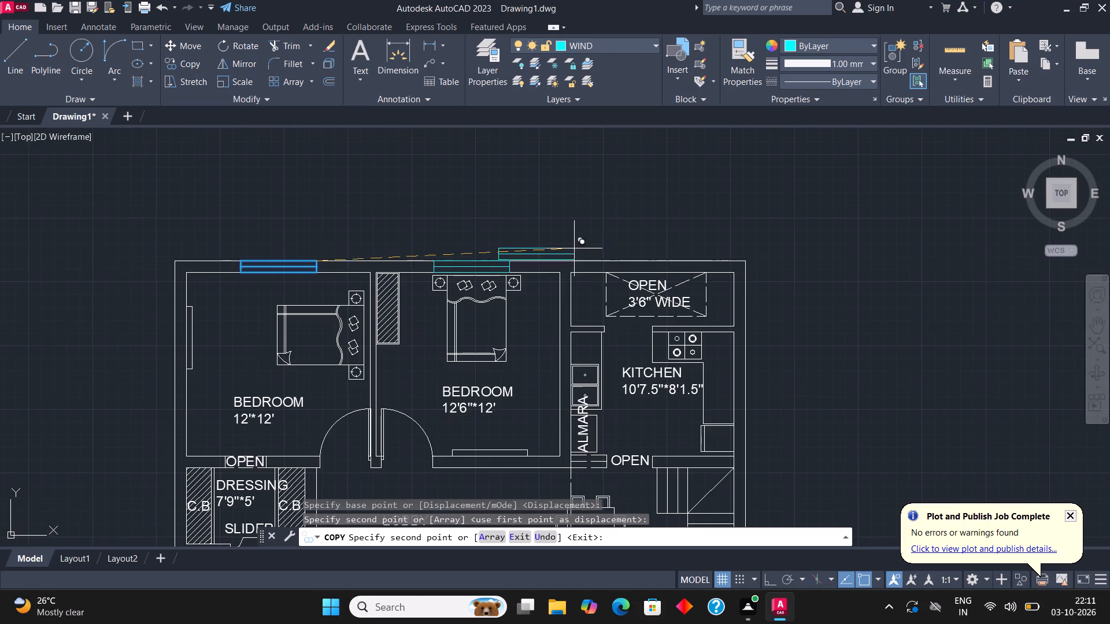
scroll(714, 268, "up", 3)
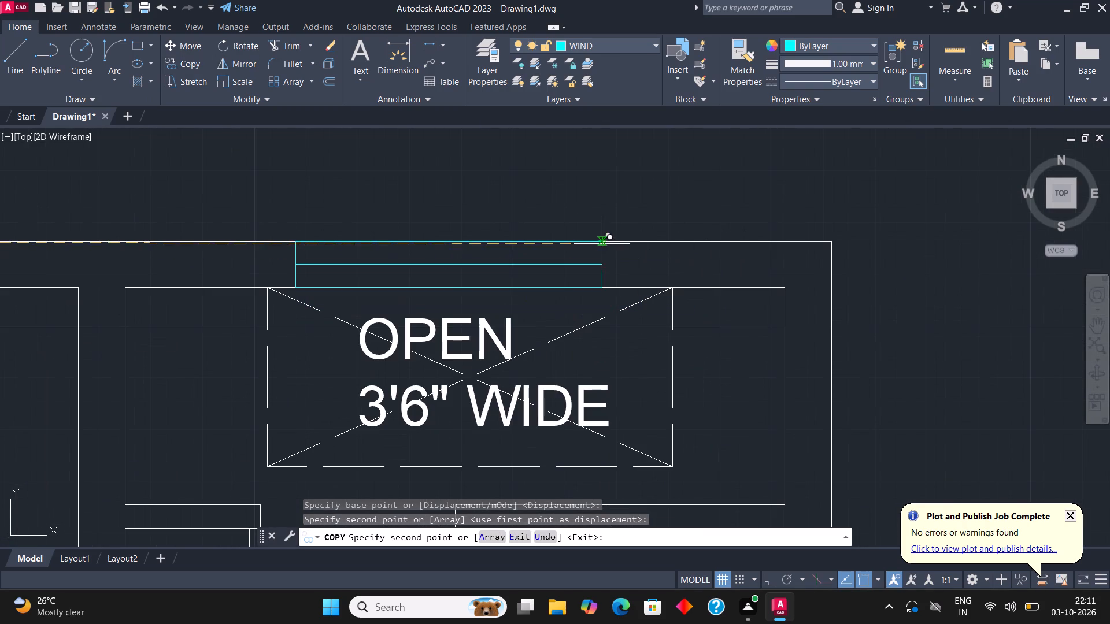
left_click(602, 244)
Continue copying the same window onto the south outer wall at the drawing room and the store.
scroll(606, 222, "down", 4)
scroll(658, 214, "down", 1)
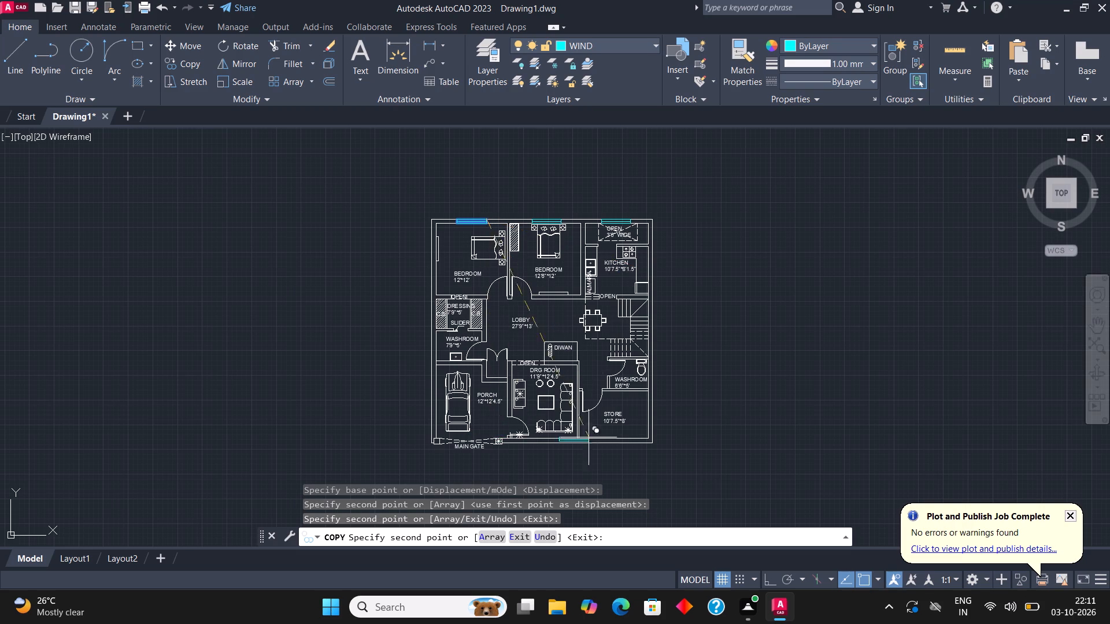
scroll(566, 445, "up", 4)
left_click(568, 410)
scroll(469, 376, "down", 3)
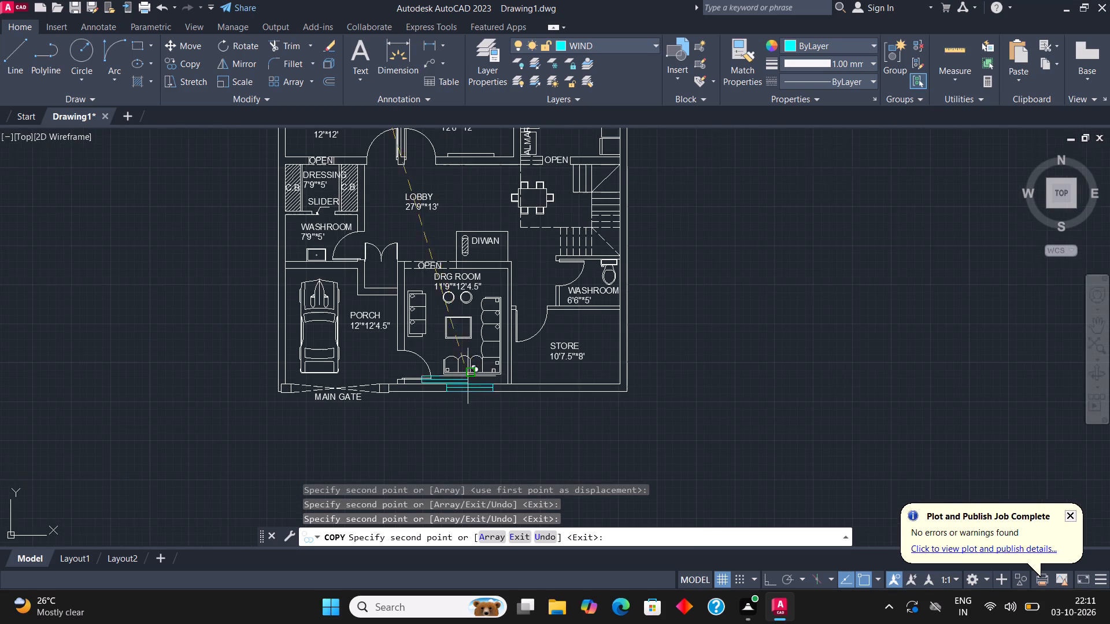
scroll(617, 374, "up", 2)
left_click(556, 402)
Place one more copy of the window in the empty space west of the house and end the copying.
scroll(579, 436, "down", 1)
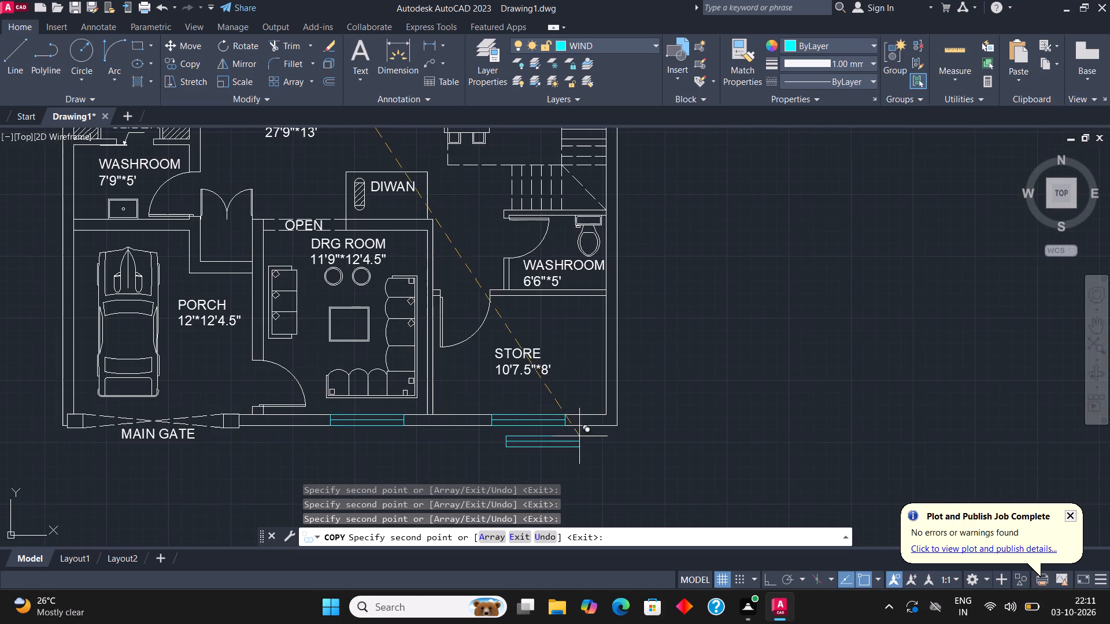
scroll(612, 469, "down", 2)
left_click(344, 302)
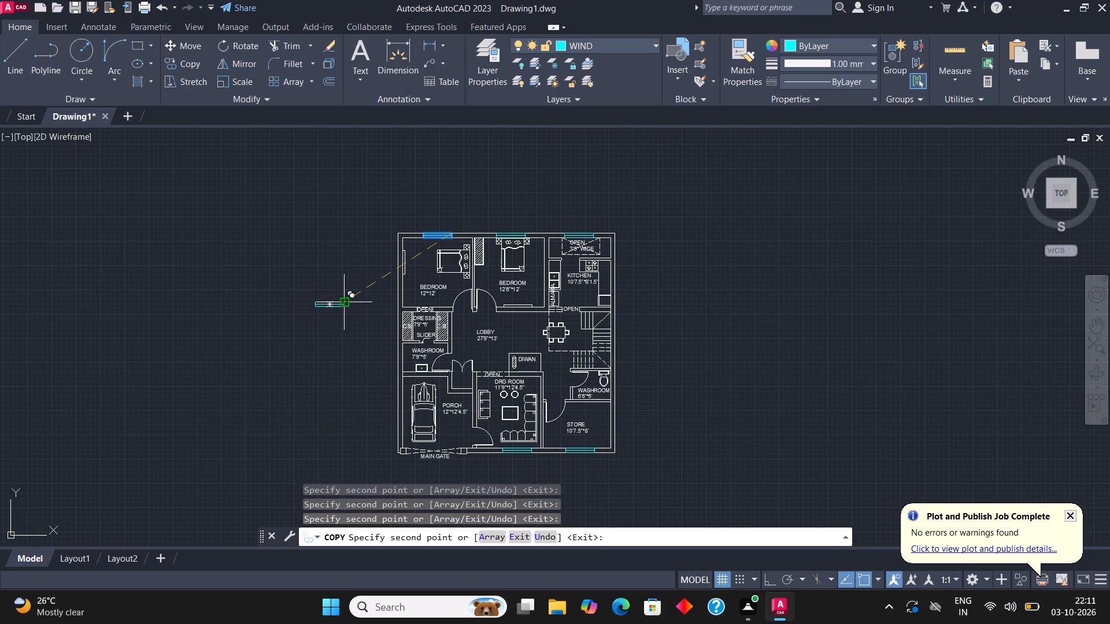
key("Escape")
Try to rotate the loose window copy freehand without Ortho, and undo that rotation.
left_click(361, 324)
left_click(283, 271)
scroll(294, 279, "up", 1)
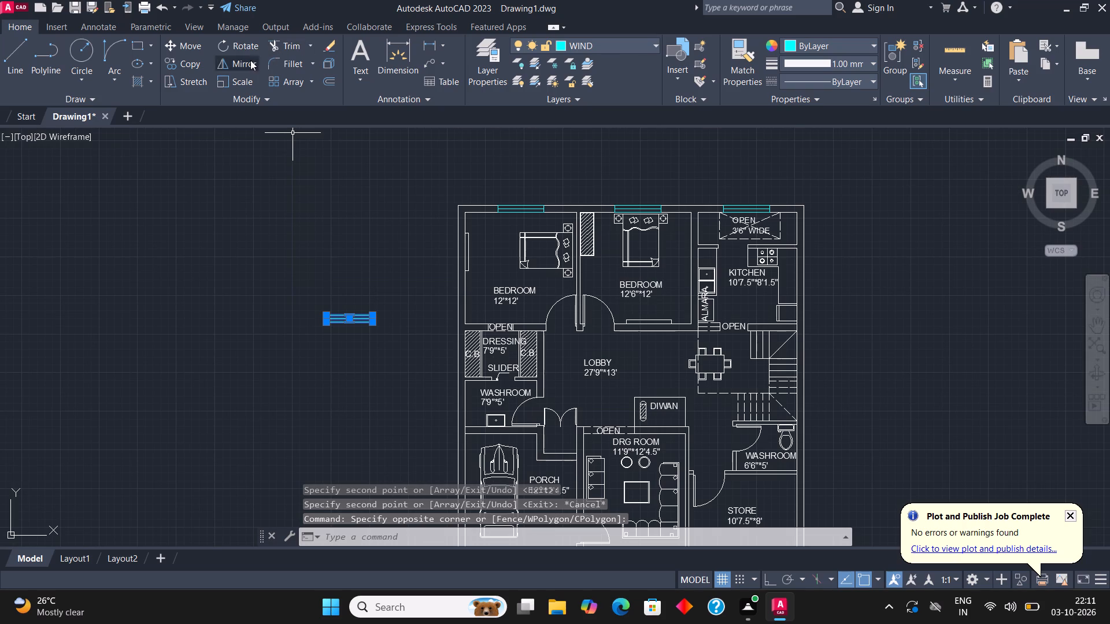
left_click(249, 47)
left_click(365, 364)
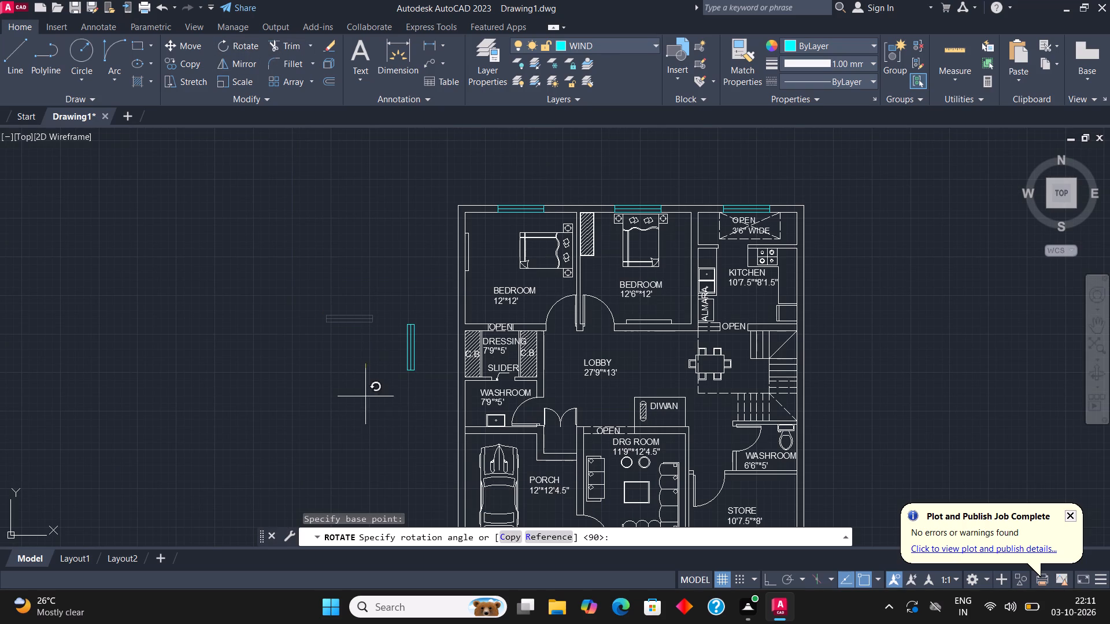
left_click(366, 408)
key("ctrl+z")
Rotate the loose window copy west of the house to vertical with Ortho on.
left_click_drag(379, 383, 377, 363)
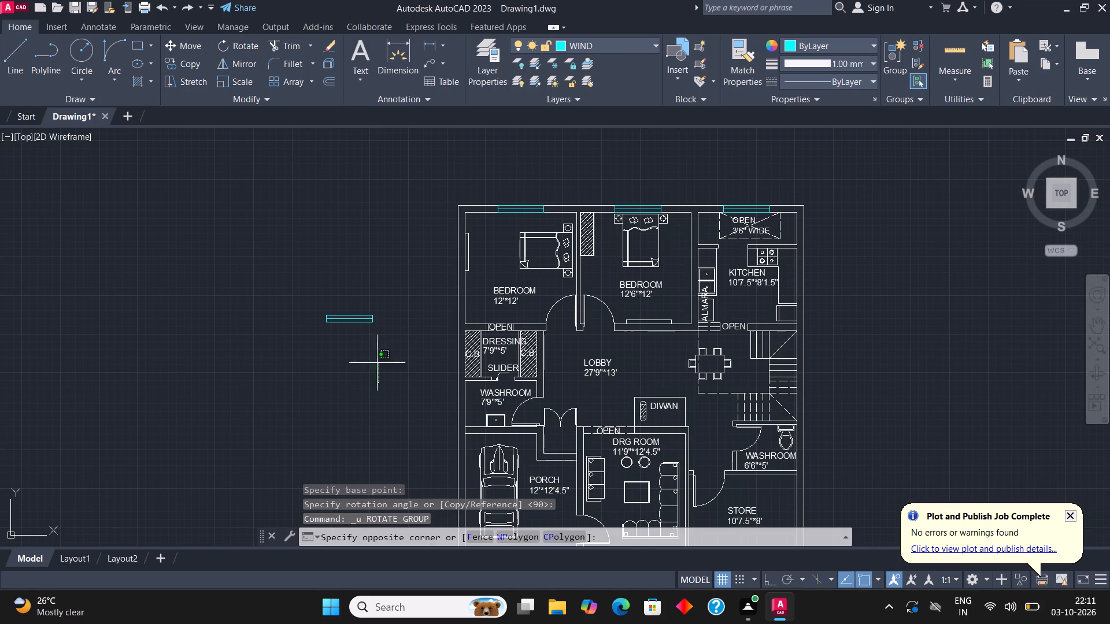
left_click(317, 285)
key("F8")
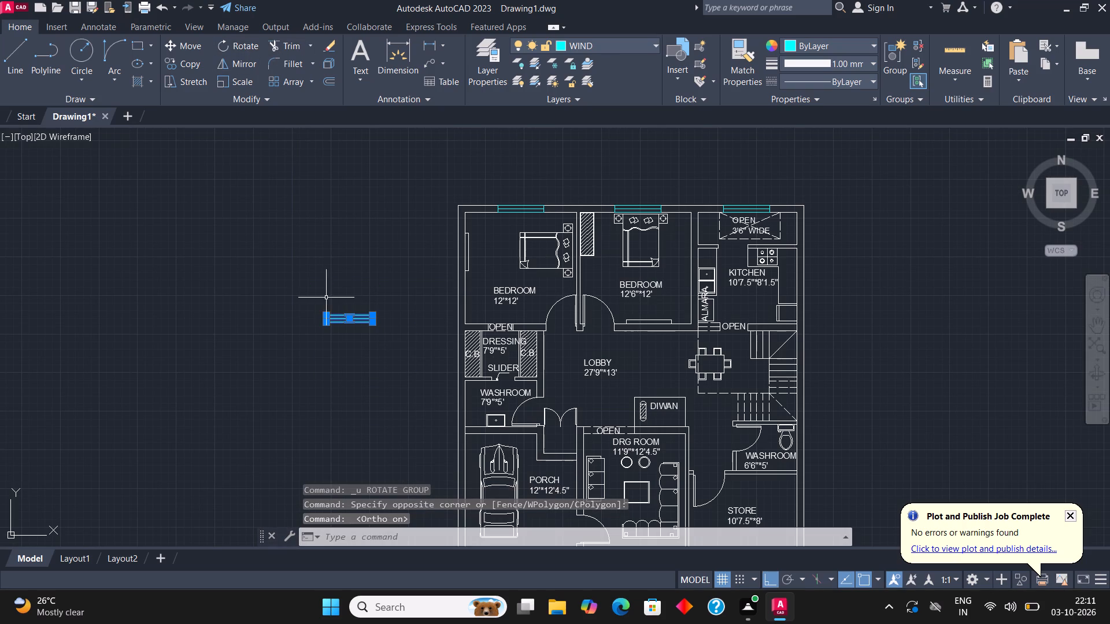
left_click(246, 51)
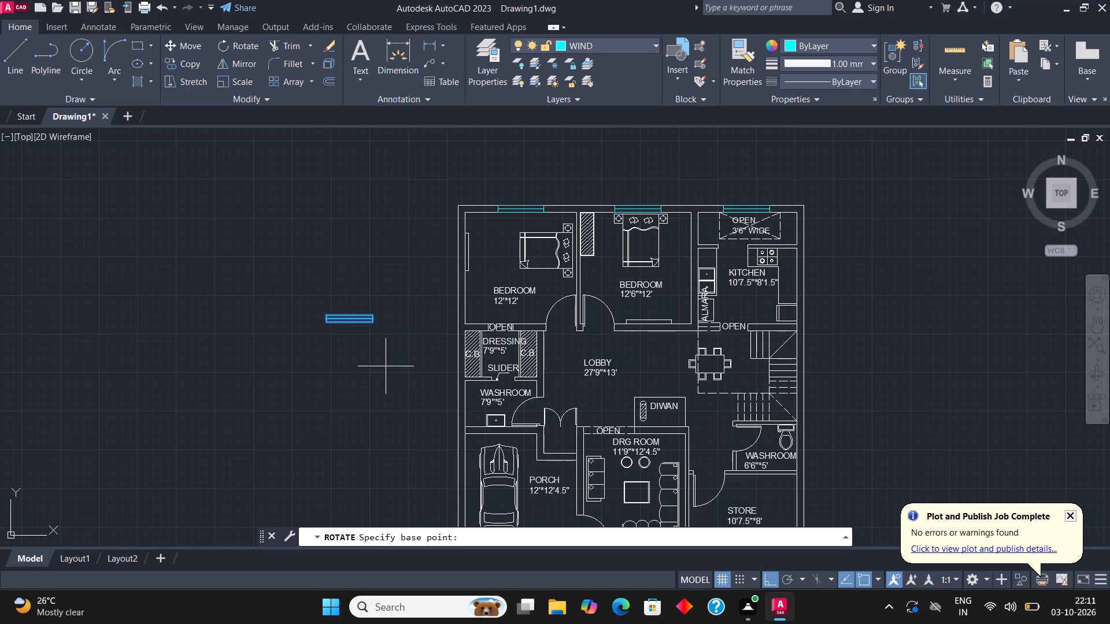
left_click(354, 347)
left_click(357, 414)
Copy the vertical window with Ortho off onto the west outer wall at the 12'*12' bedroom and the dressing room.
left_click_drag(405, 401, 402, 389)
left_click(355, 295)
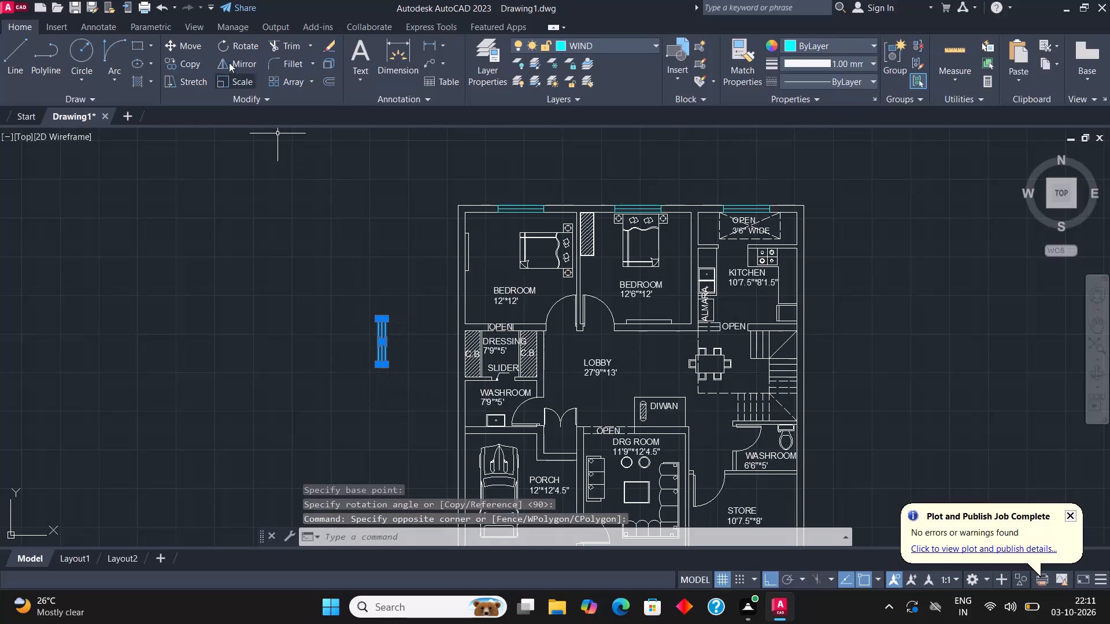
left_click(186, 60)
scroll(419, 295, "up", 1)
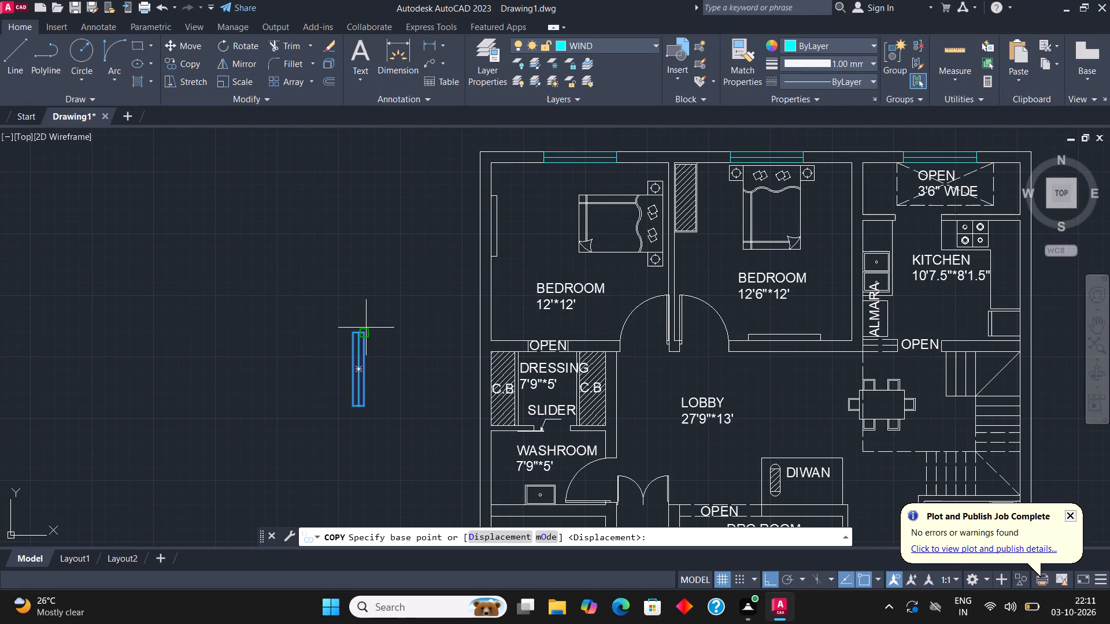
left_click(366, 329)
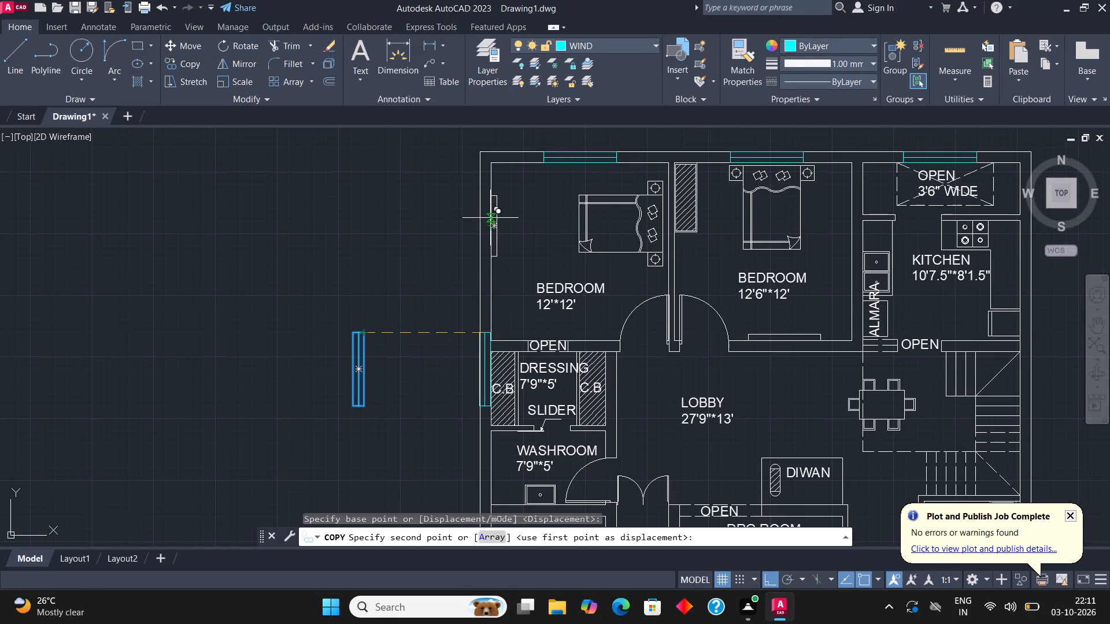
key("F8")
scroll(478, 228, "up", 2)
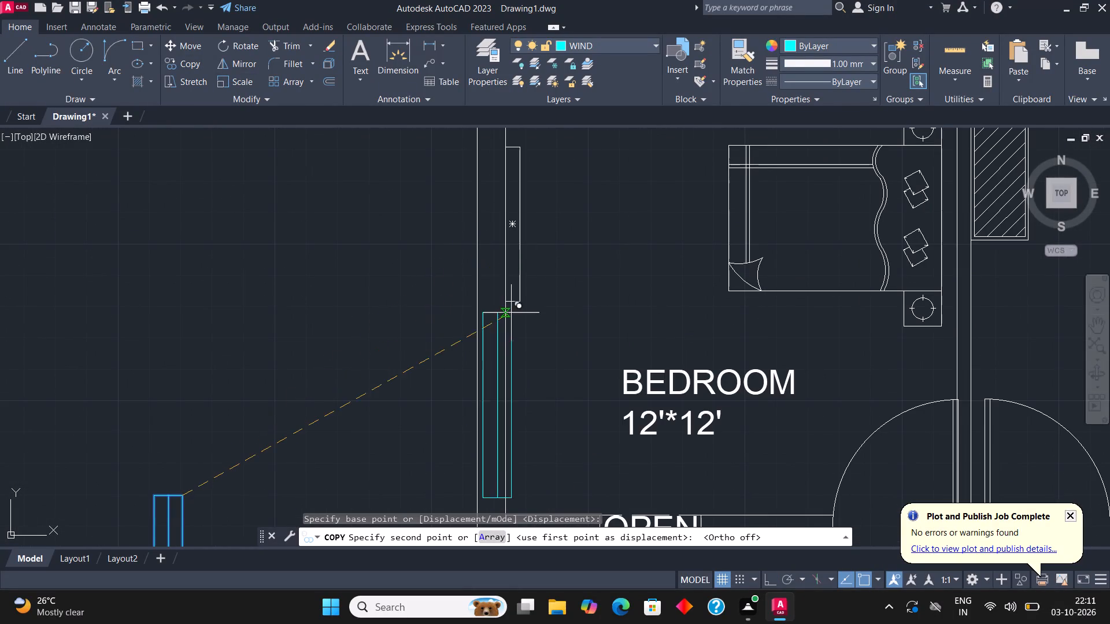
left_click(503, 315)
scroll(473, 252, "down", 4)
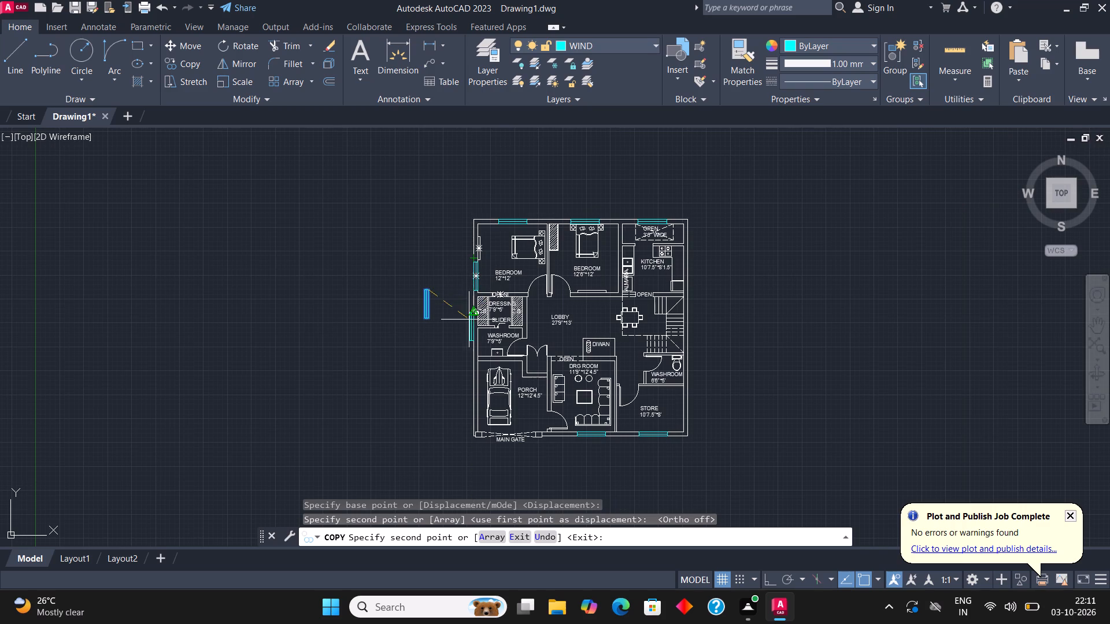
scroll(488, 298, "up", 3)
scroll(439, 306, "up", 1)
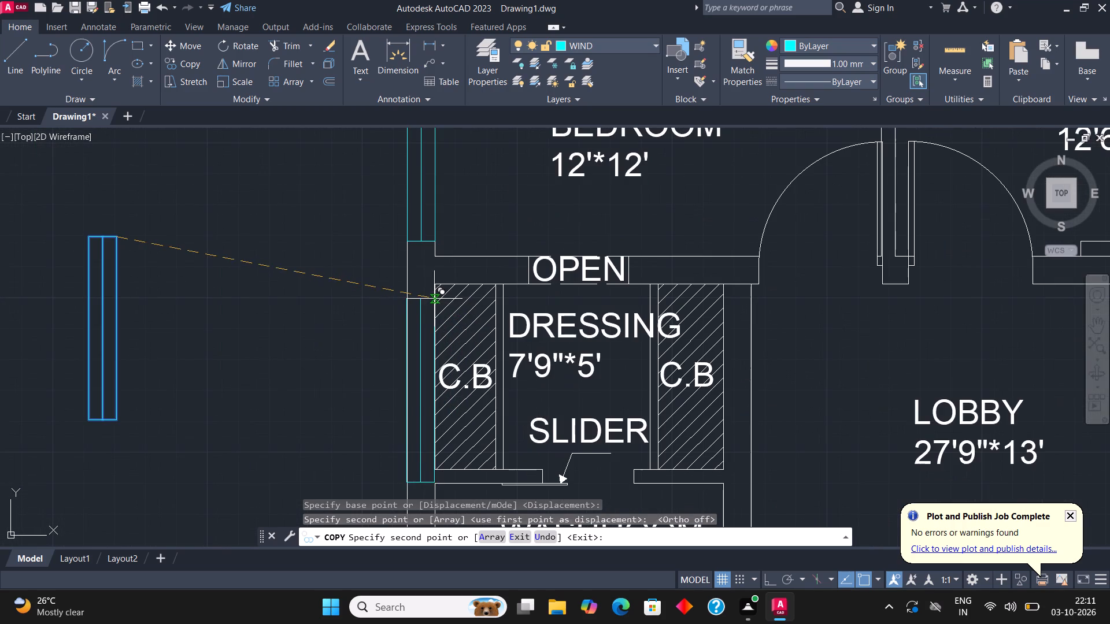
left_click(431, 287)
Copy the vertical window onto the east outer wall at the kitchen and the staircase, and end the copying.
scroll(473, 222, "down", 3)
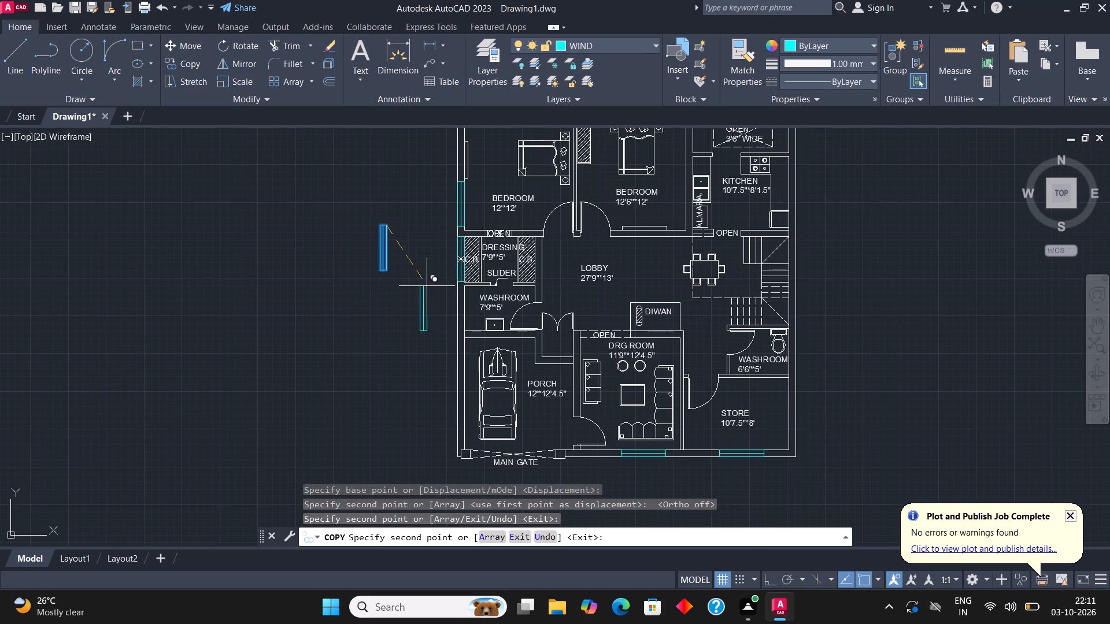
scroll(422, 310, "down", 1)
scroll(653, 205, "up", 3)
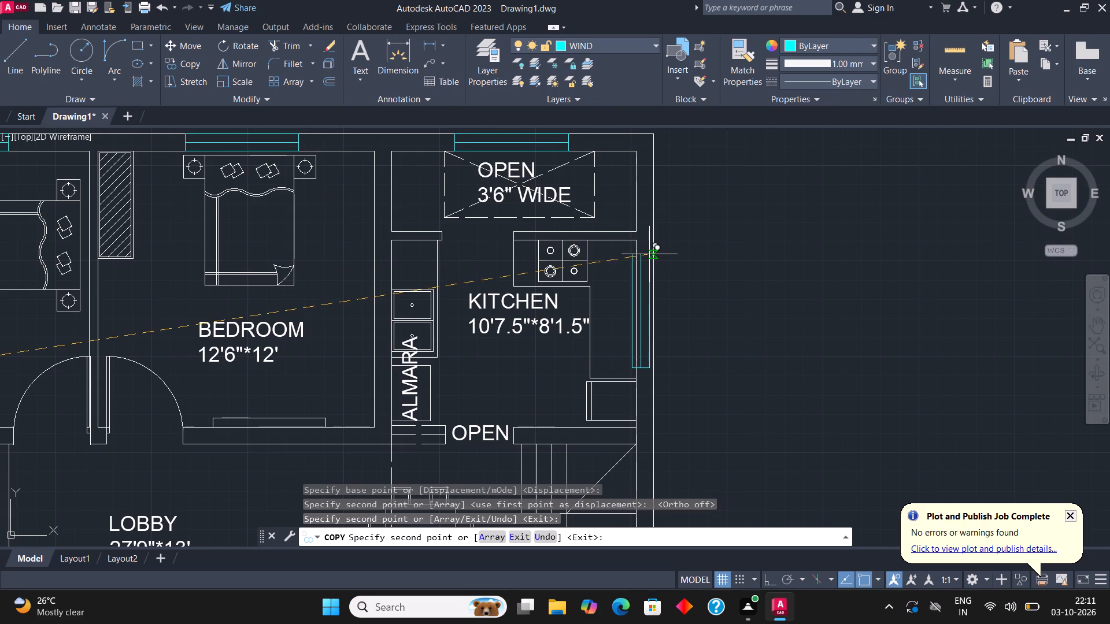
left_click(652, 254)
scroll(664, 201, "down", 2)
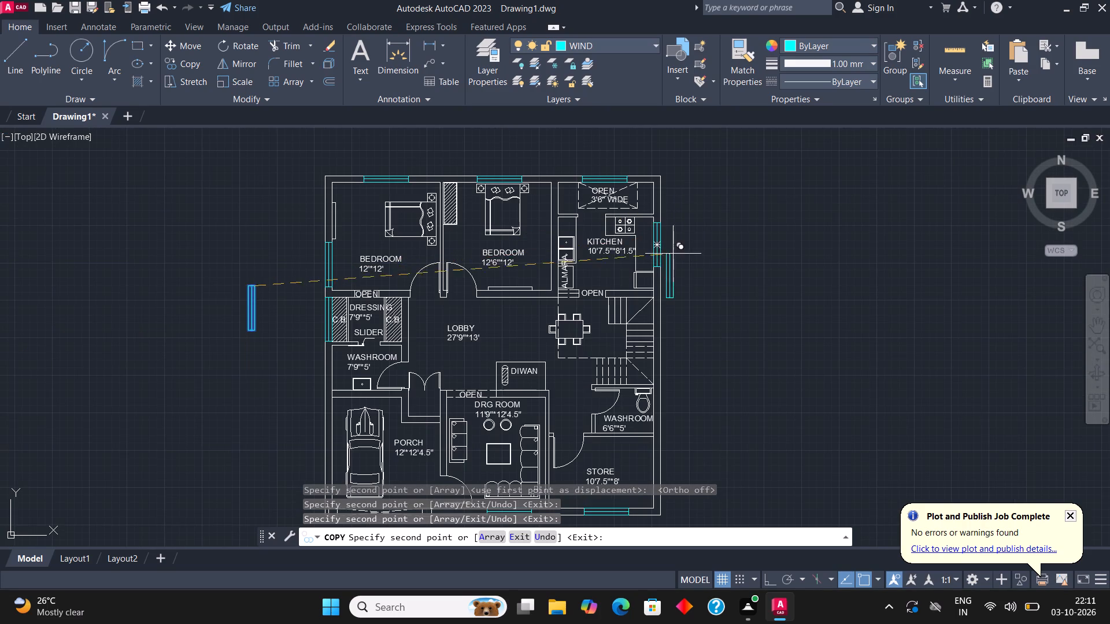
scroll(663, 313, "up", 3)
left_click(643, 339)
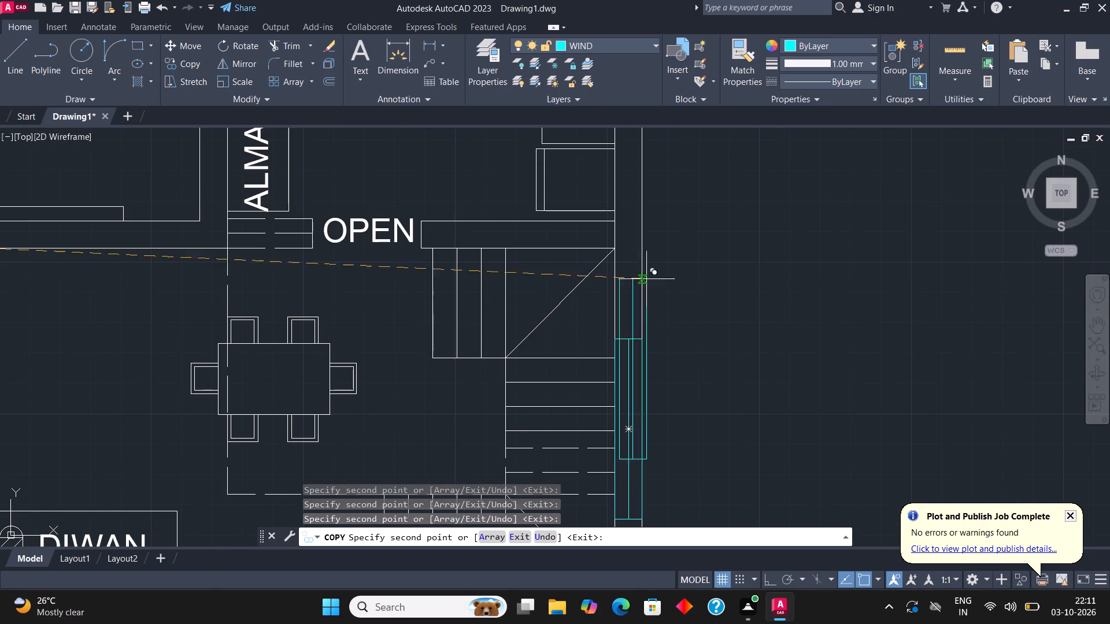
scroll(641, 261, "down", 3)
scroll(637, 436, "up", 3)
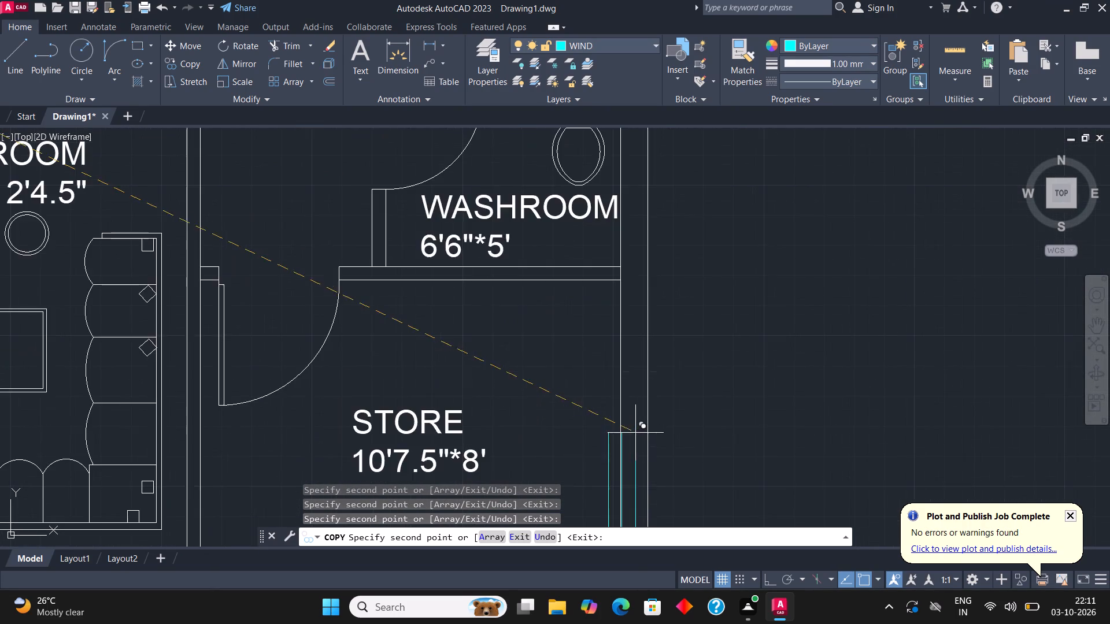
scroll(652, 422, "down", 4)
key("Escape")
Delete the loose vertical window left outside the west side of the house.
scroll(411, 309, "up", 1)
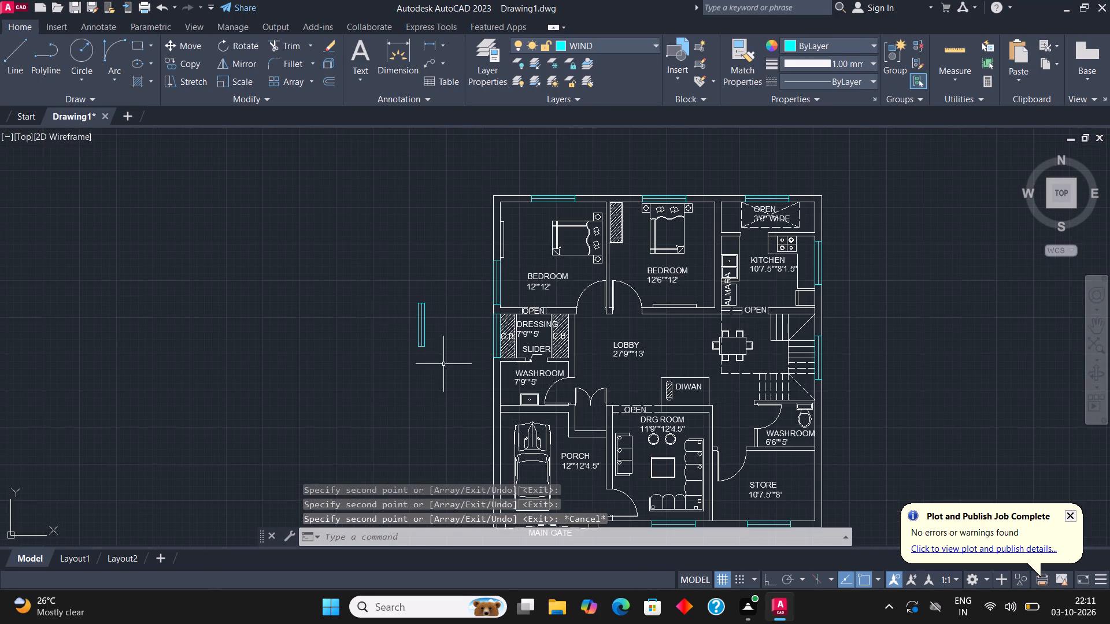
left_click(443, 364)
left_click(402, 296)
key("Delete")
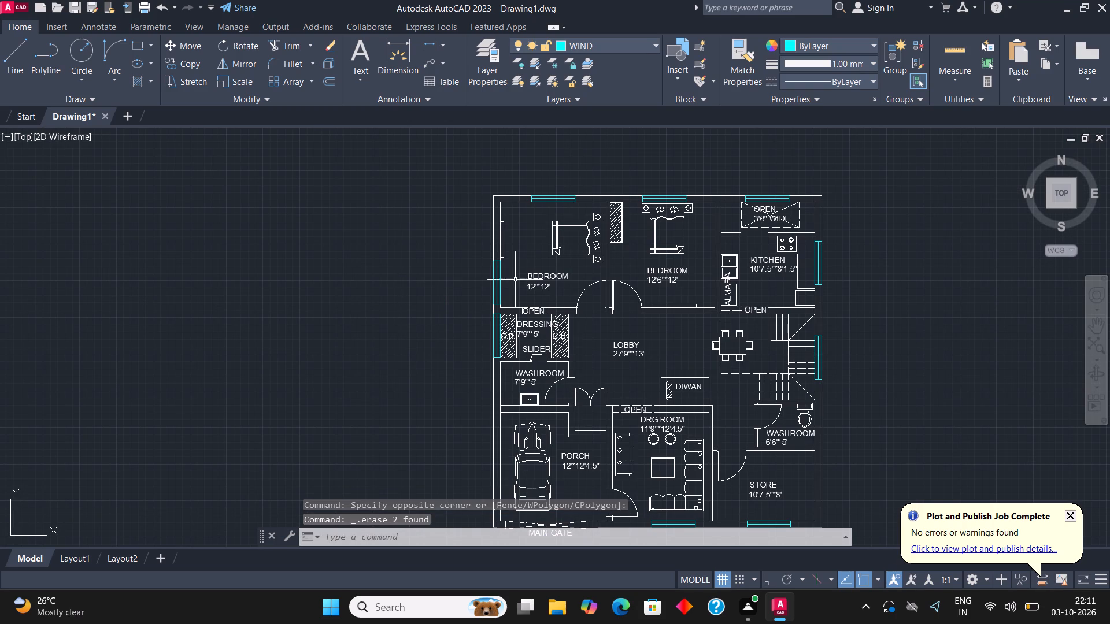
Draw a shorter window in the west outer wall of the 7'9"*5' washroom, as a wall-thick rectangle with a vertical centre line.
scroll(509, 399, "up", 3)
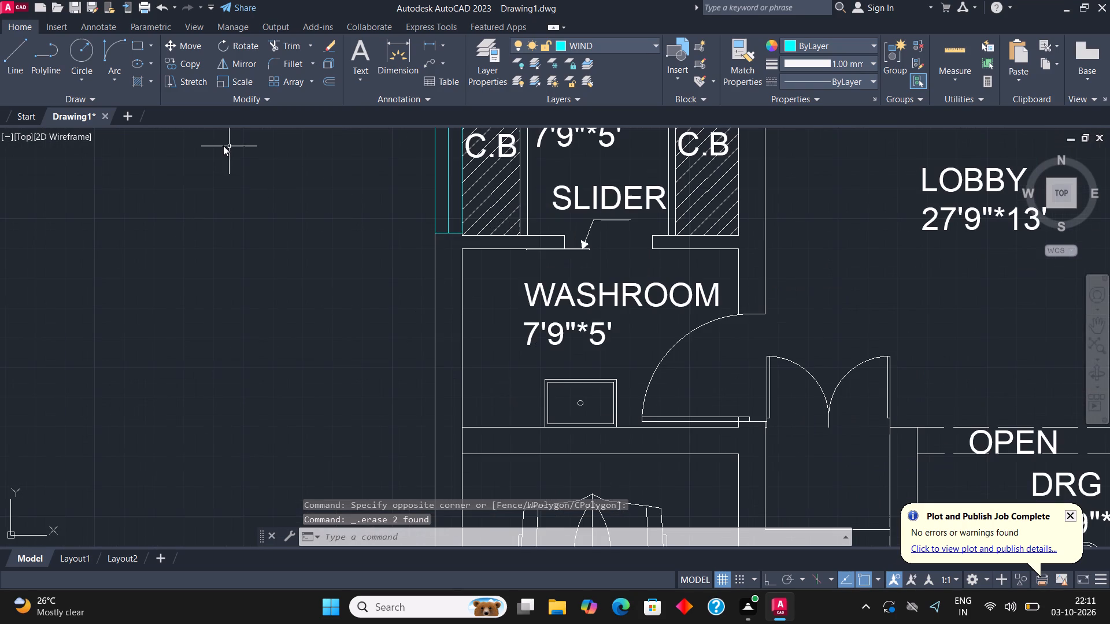
left_click(138, 51)
left_click(432, 280)
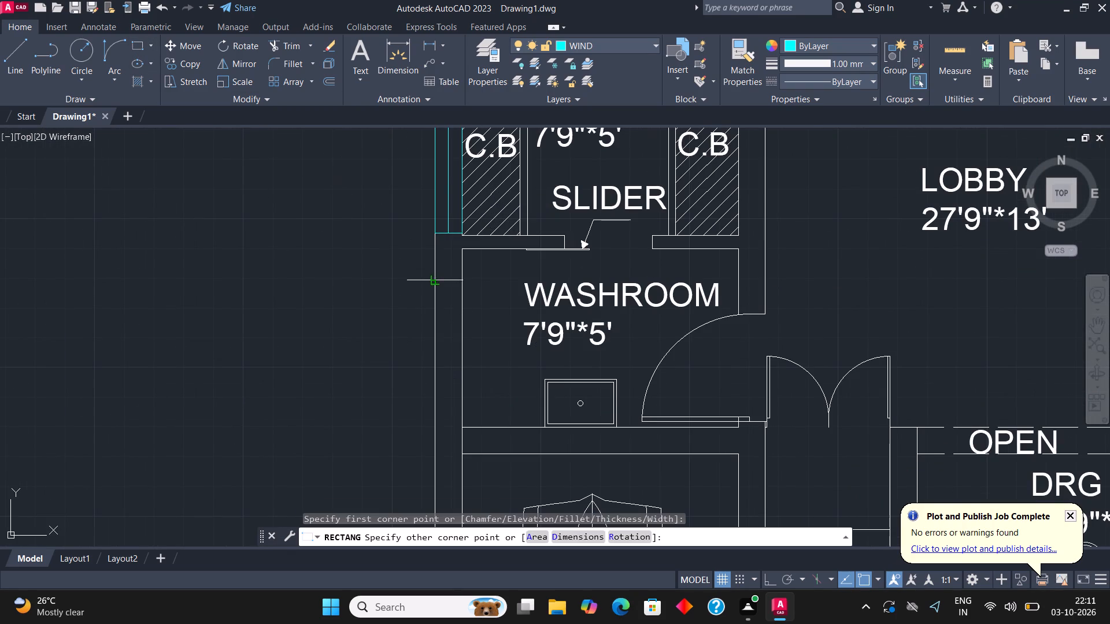
left_click(461, 377)
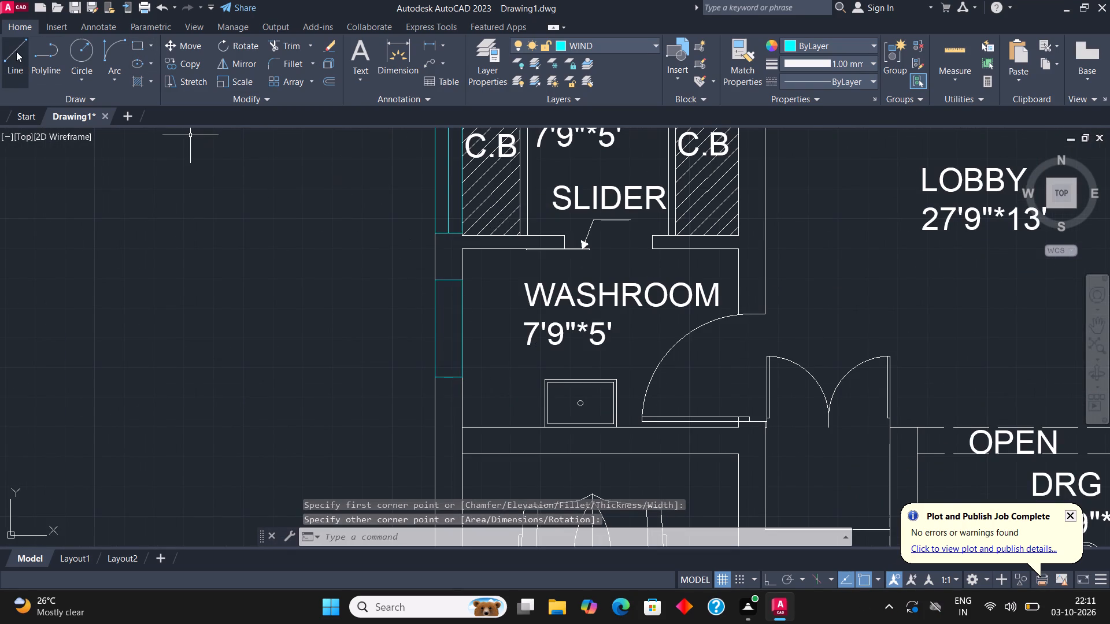
left_click(16, 51)
left_click(445, 378)
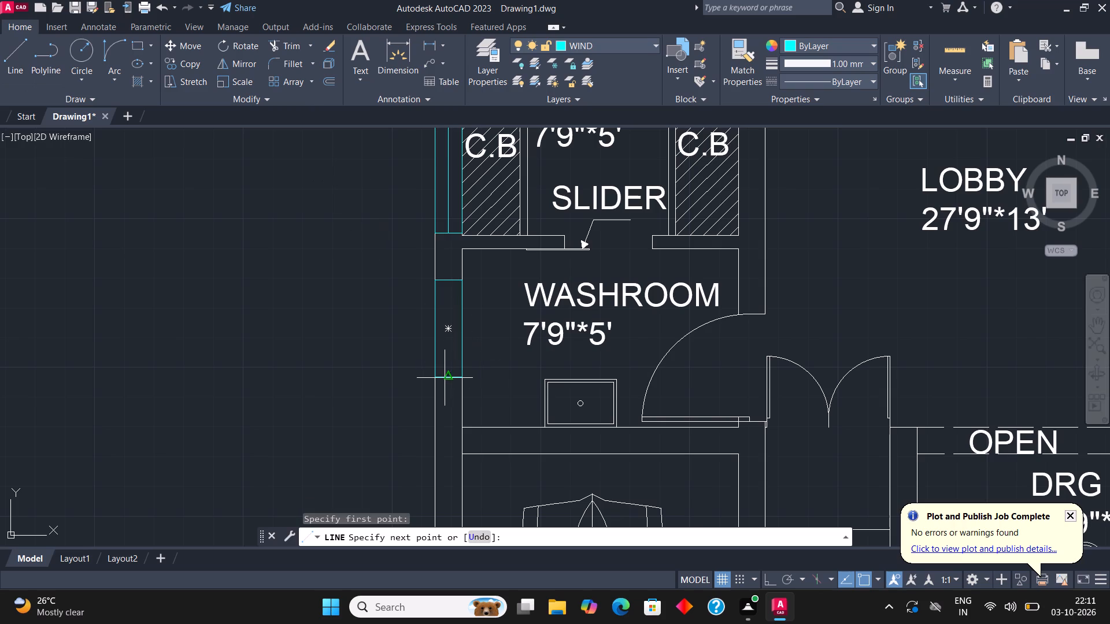
left_click(445, 283)
key("Escape")
Copy the short washroom window from the west outer wall onto the east outer wall at the 6'6"*5' washroom, and end the copying.
left_click_drag(428, 393, 428, 388)
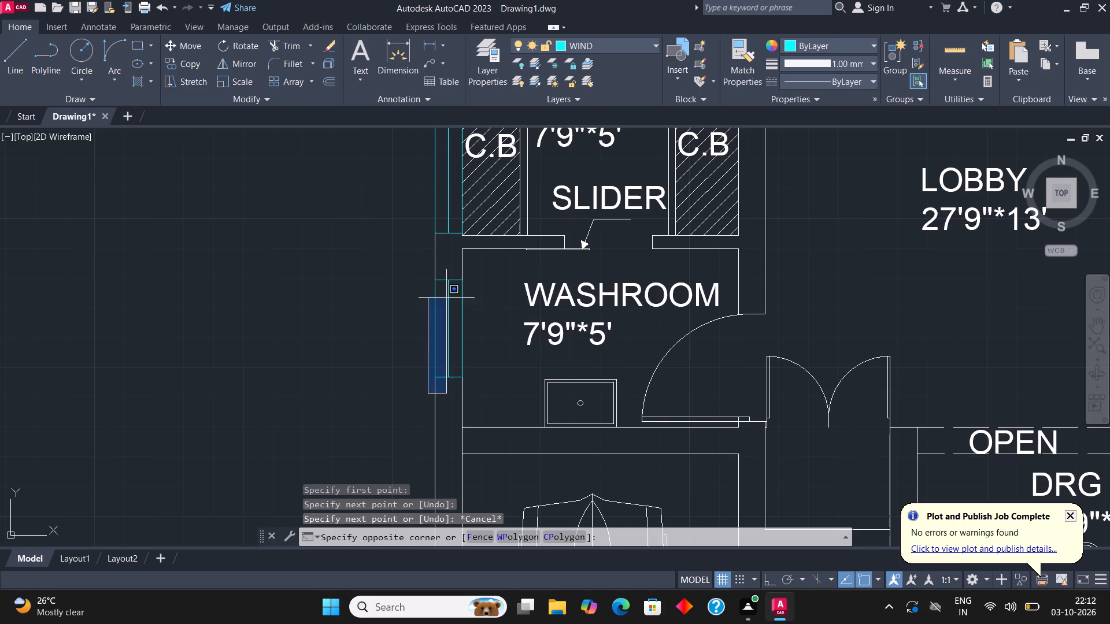
left_click(483, 259)
left_click(178, 54)
left_click(184, 69)
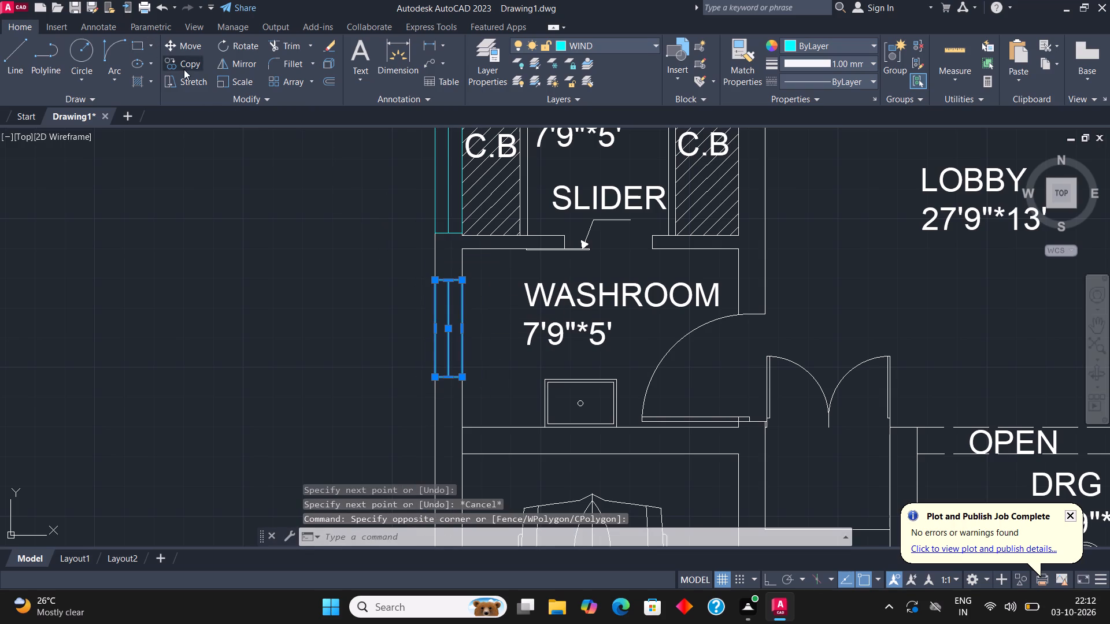
left_click(460, 279)
scroll(345, 317, "down", 2)
scroll(593, 285, "down", 2)
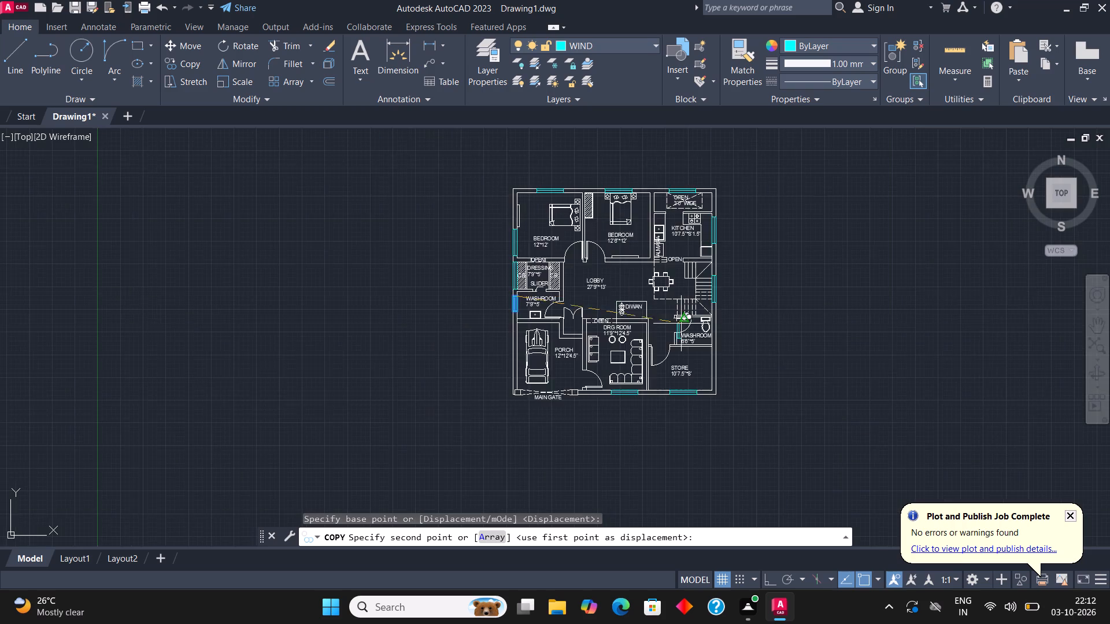
scroll(742, 330, "up", 3)
scroll(629, 308, "up", 4)
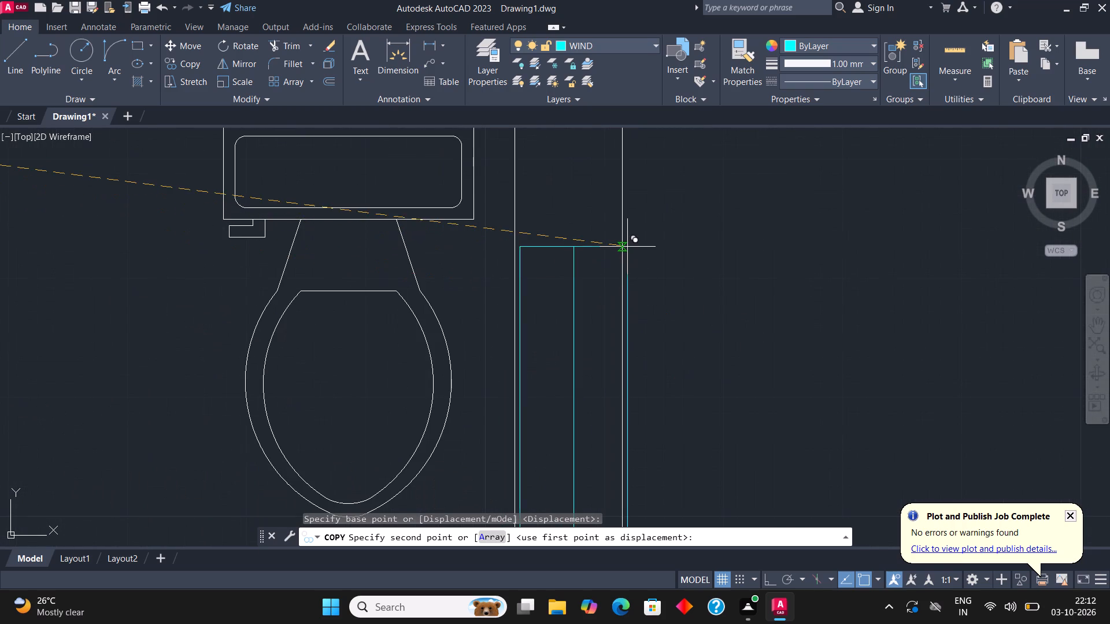
left_click(623, 247)
scroll(652, 260, "down", 3)
key("Escape")
scroll(701, 277, "down", 2)
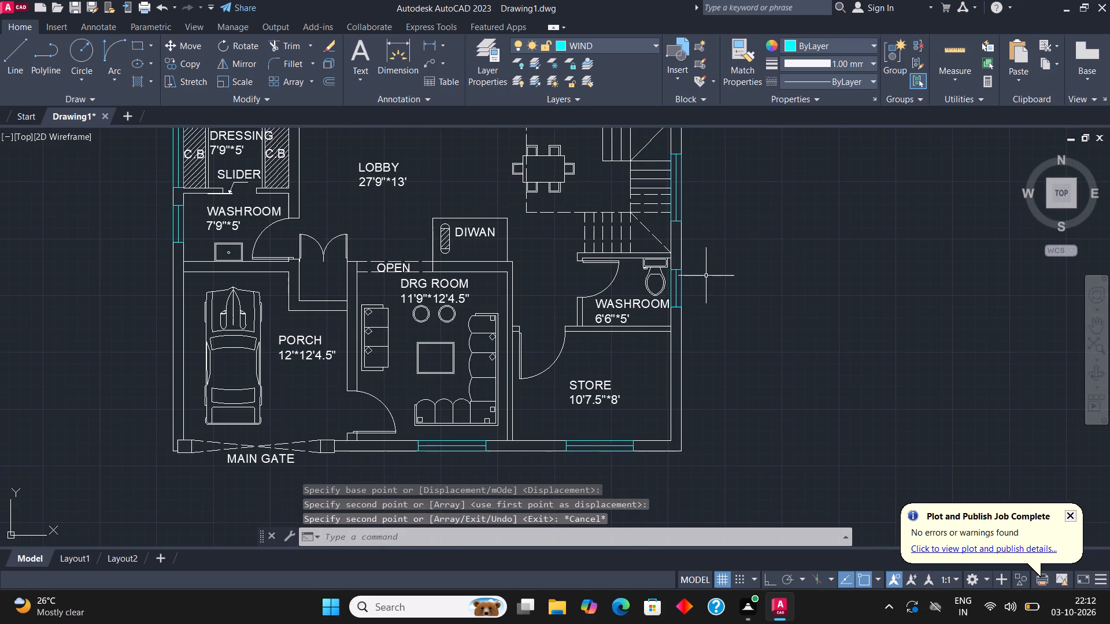
On the WALL layer, solid-hatch the north outer wall segments between the windows, including their corners and the connected bedroom and kitchen walls.
middle_click_drag(582, 263, 683, 337)
scroll(652, 289, "down", 1)
middle_click_drag(653, 350, 659, 517)
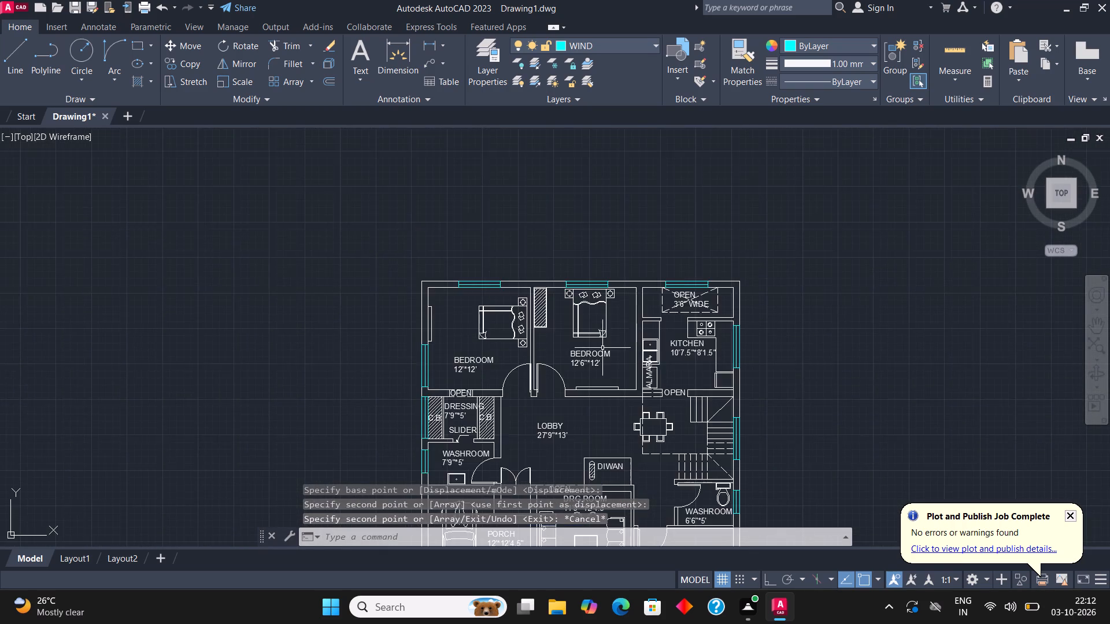
scroll(438, 224, "up", 1)
left_click(599, 44)
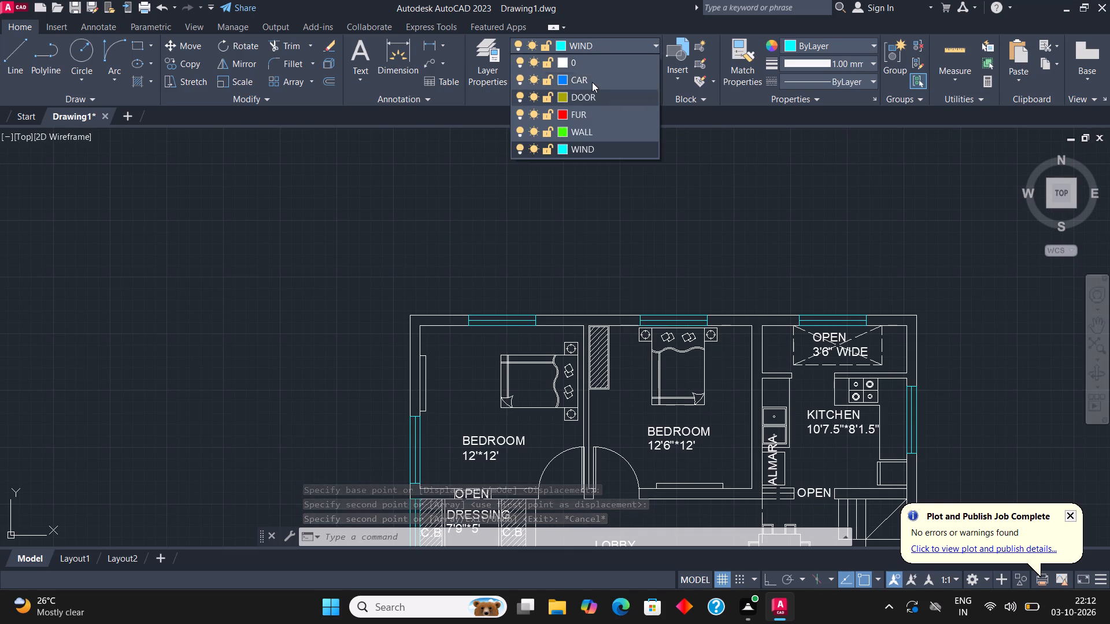
left_click(592, 80)
left_click(597, 48)
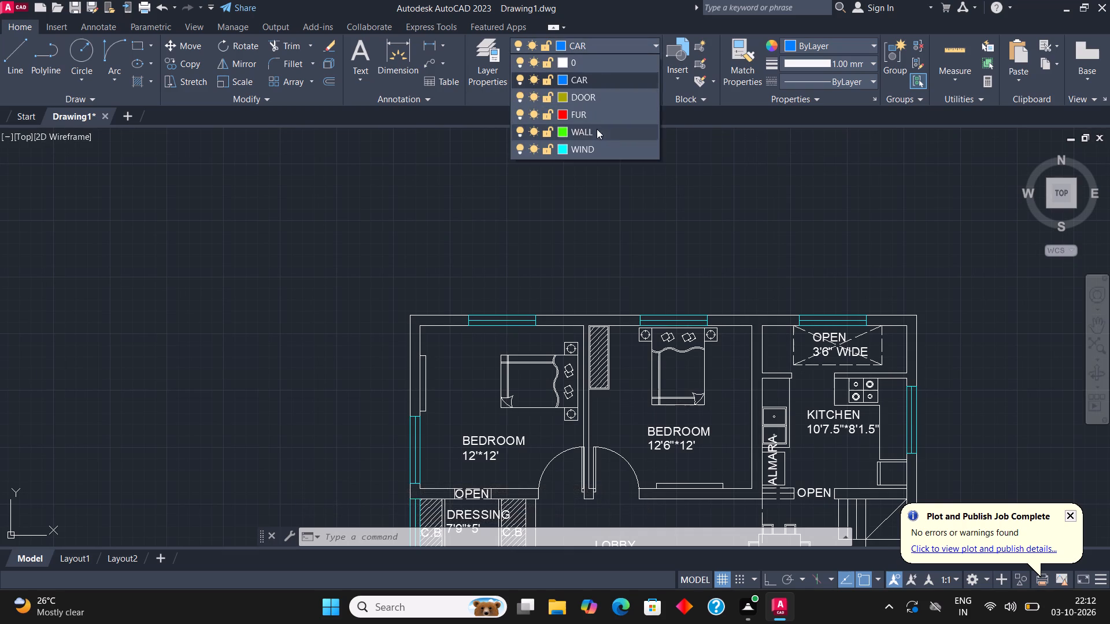
left_click(597, 129)
key("h")
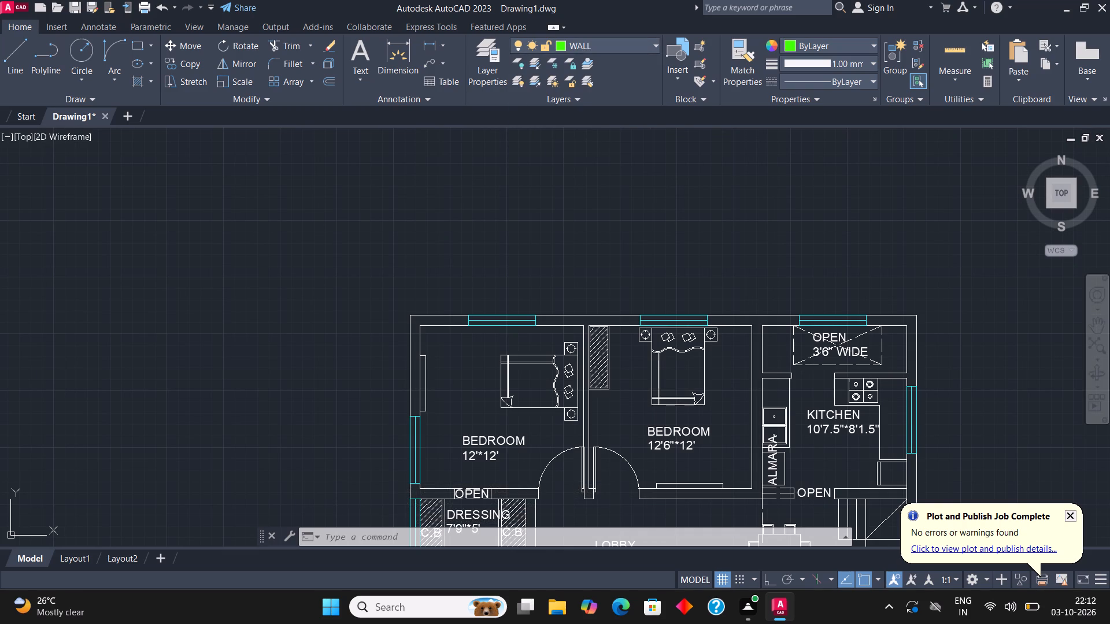
key("Return")
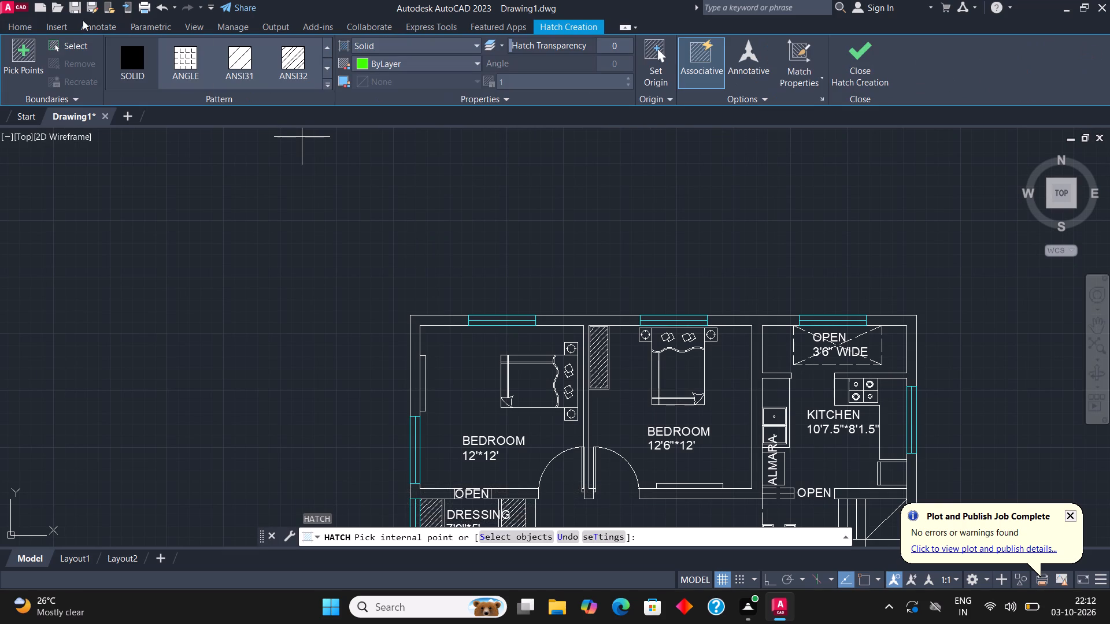
left_click(132, 68)
left_click(459, 318)
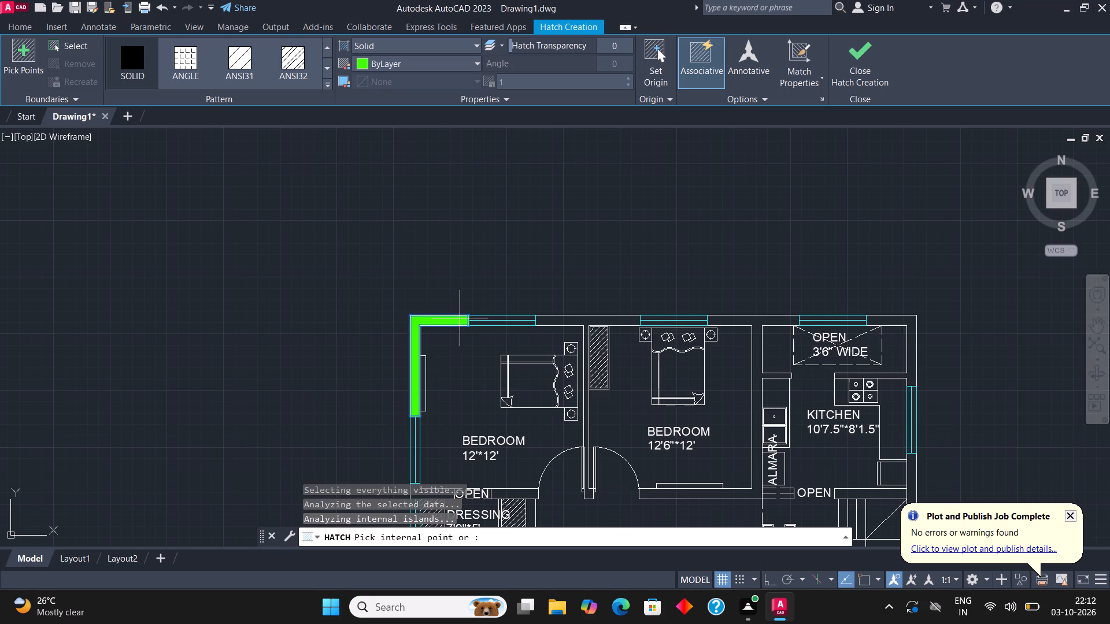
left_click(575, 318)
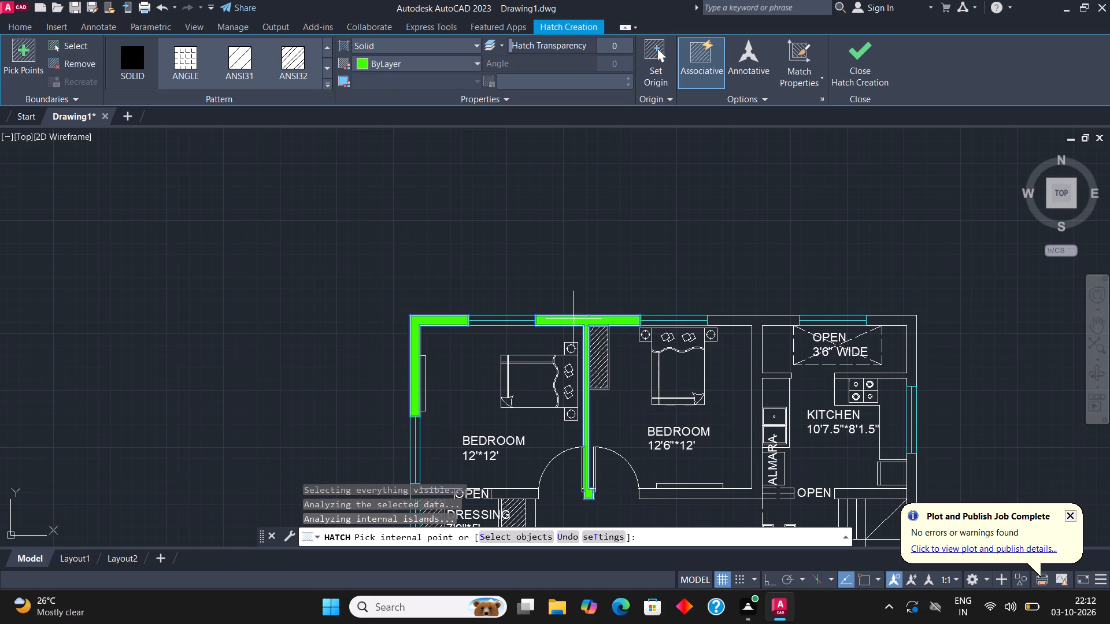
left_click(778, 324)
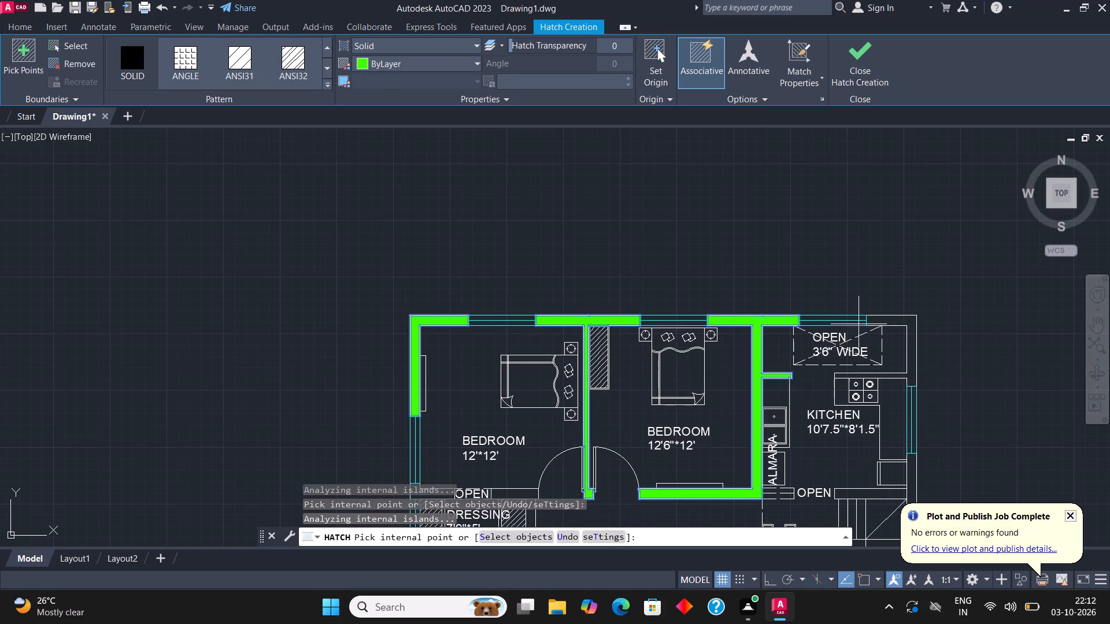
left_click(887, 320)
Solid-hatch the wall pieces on both sides of the dressing room's OPEN passage and of the slider between dressing and 7'9"*5' washroom.
scroll(717, 280, "down", 2)
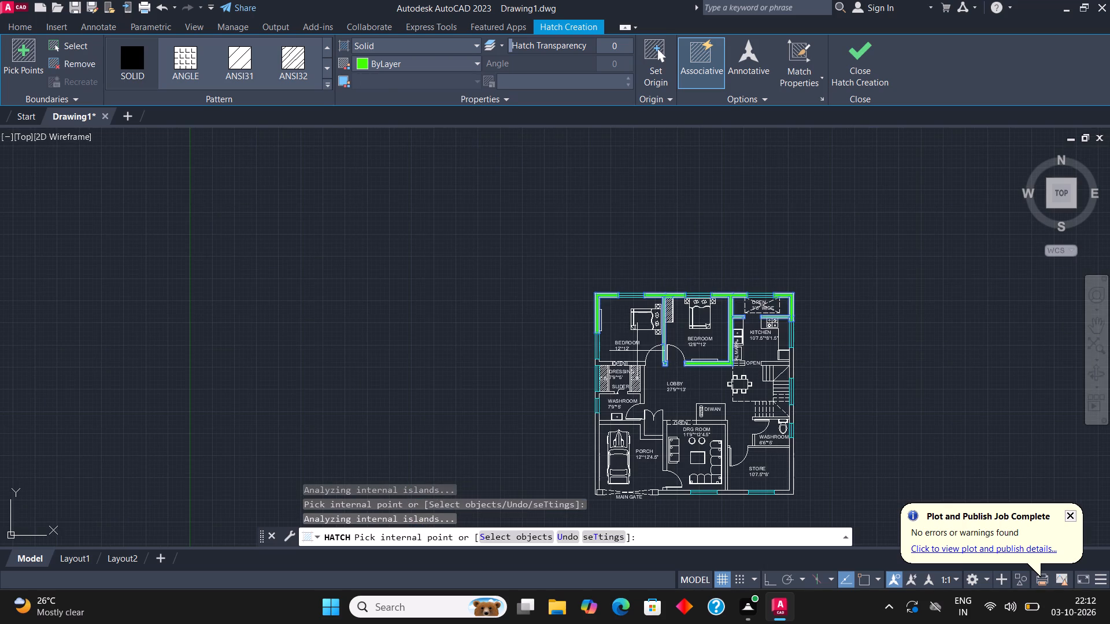
scroll(637, 351, "up", 2)
left_click(634, 385)
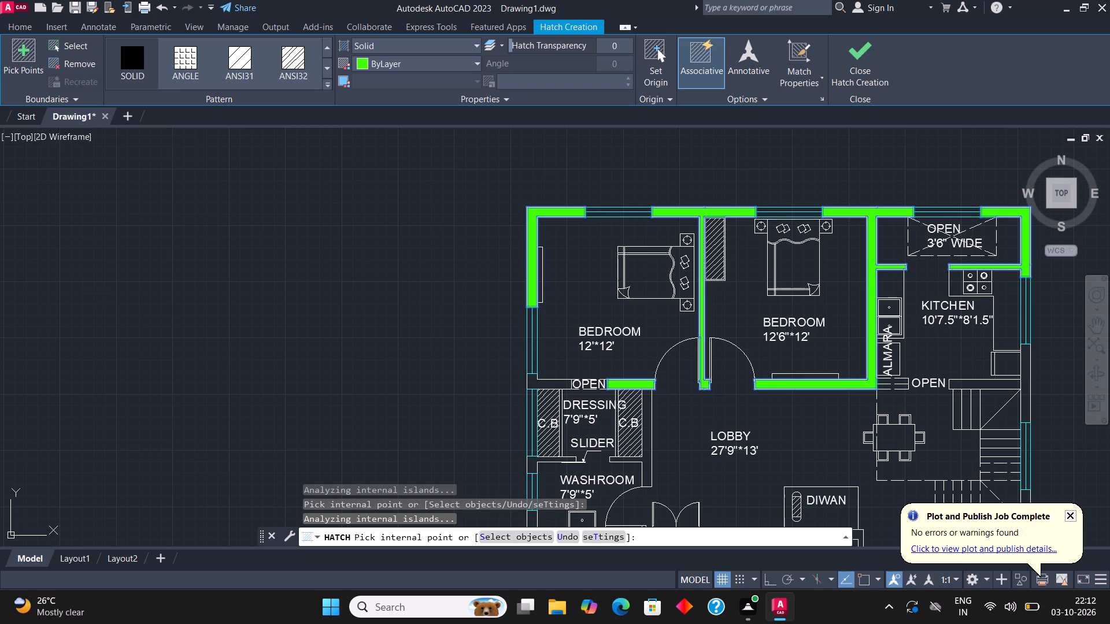
left_click(556, 385)
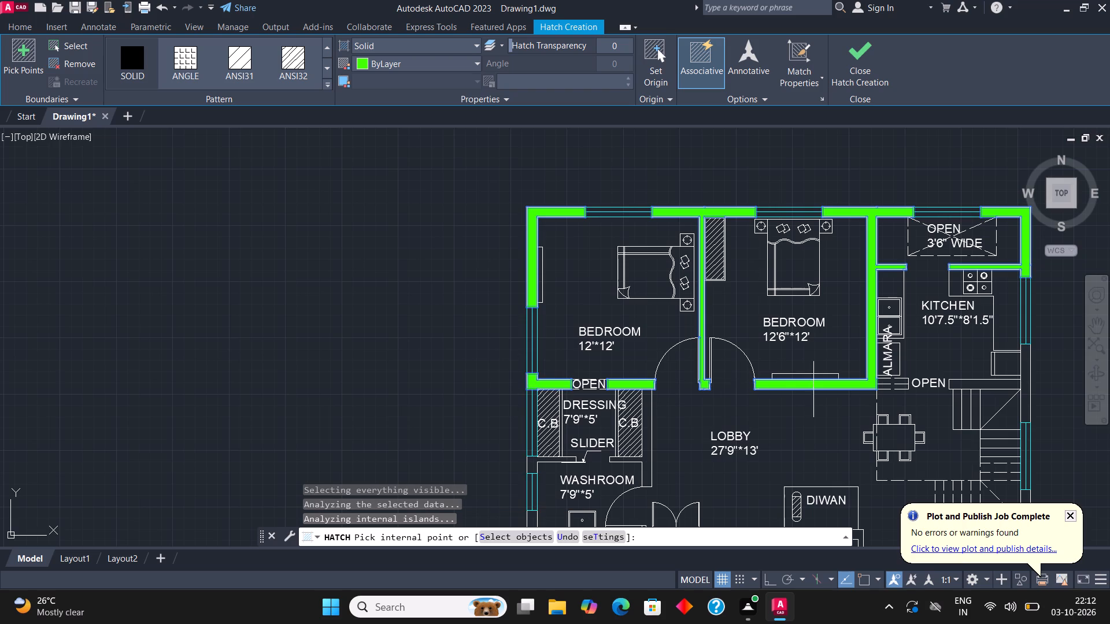
scroll(526, 217, "down", 1)
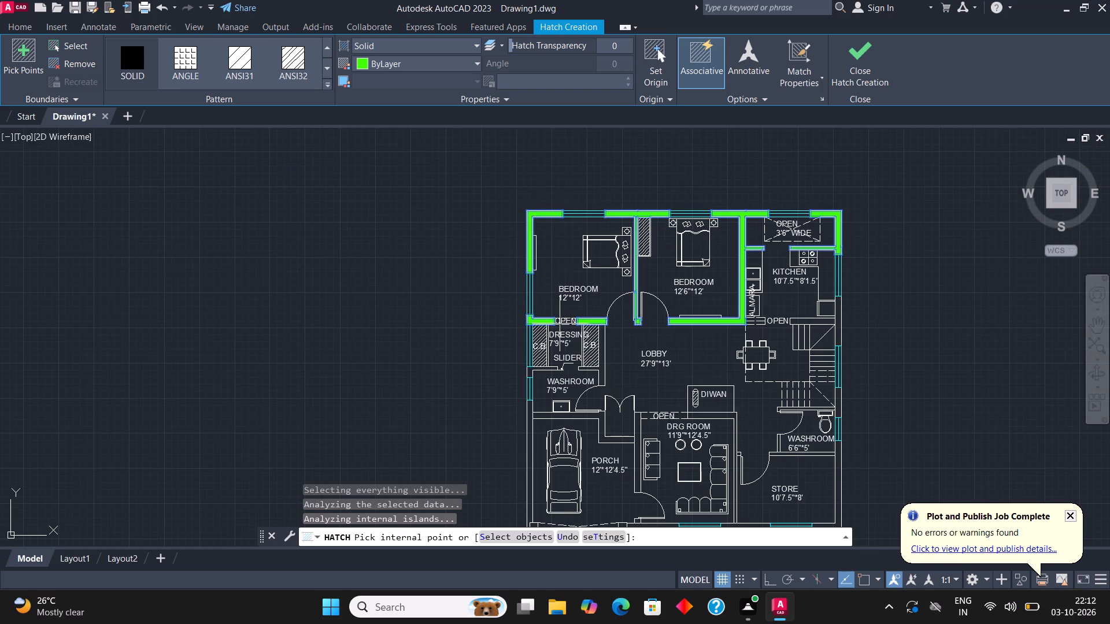
scroll(558, 384, "up", 3)
left_click(484, 325)
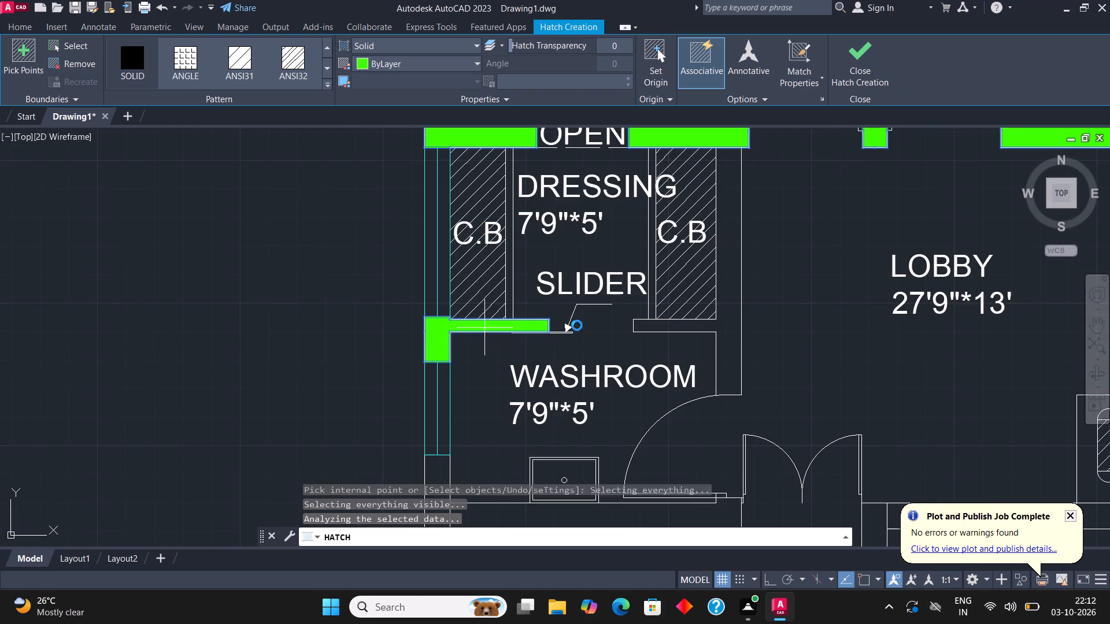
left_click(687, 324)
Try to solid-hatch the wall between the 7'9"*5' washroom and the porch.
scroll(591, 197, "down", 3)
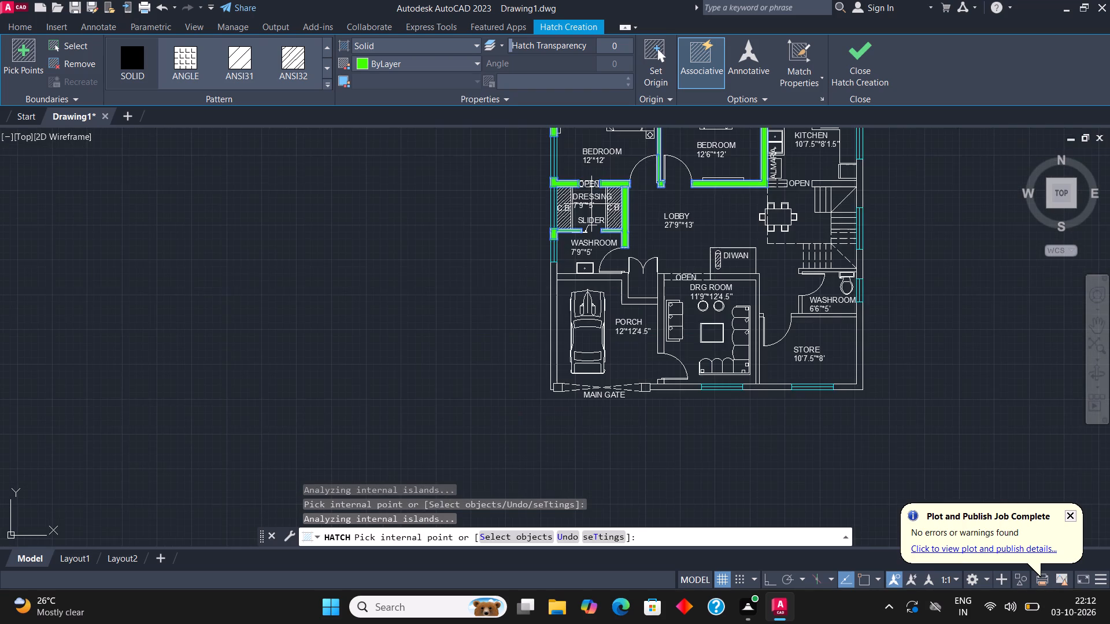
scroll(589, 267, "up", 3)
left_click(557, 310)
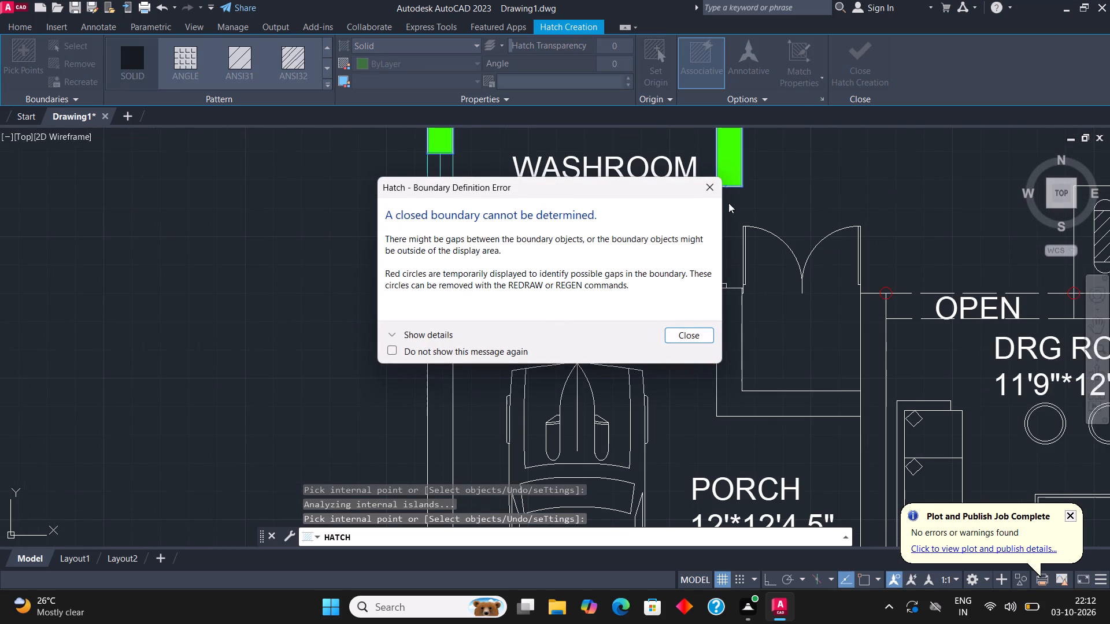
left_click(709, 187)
Solid-hatch the porch's west outer wall, both main gate posts, the front wall up to the first window and the door-side stub.
left_click(450, 322)
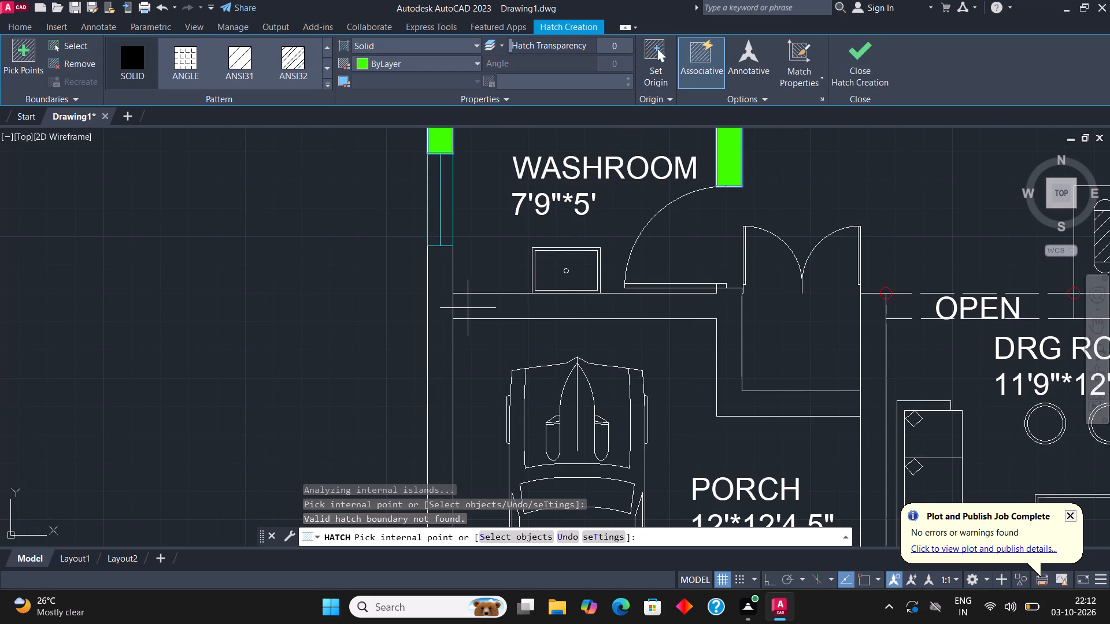
scroll(447, 297, "down", 3)
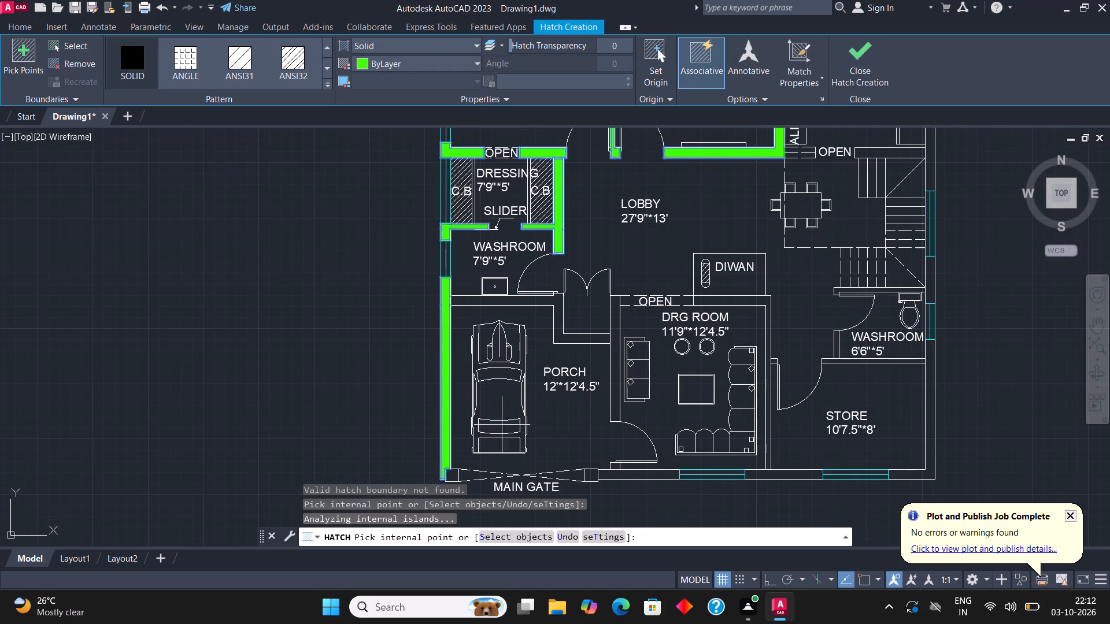
scroll(522, 310, "down", 2)
scroll(484, 429, "up", 3)
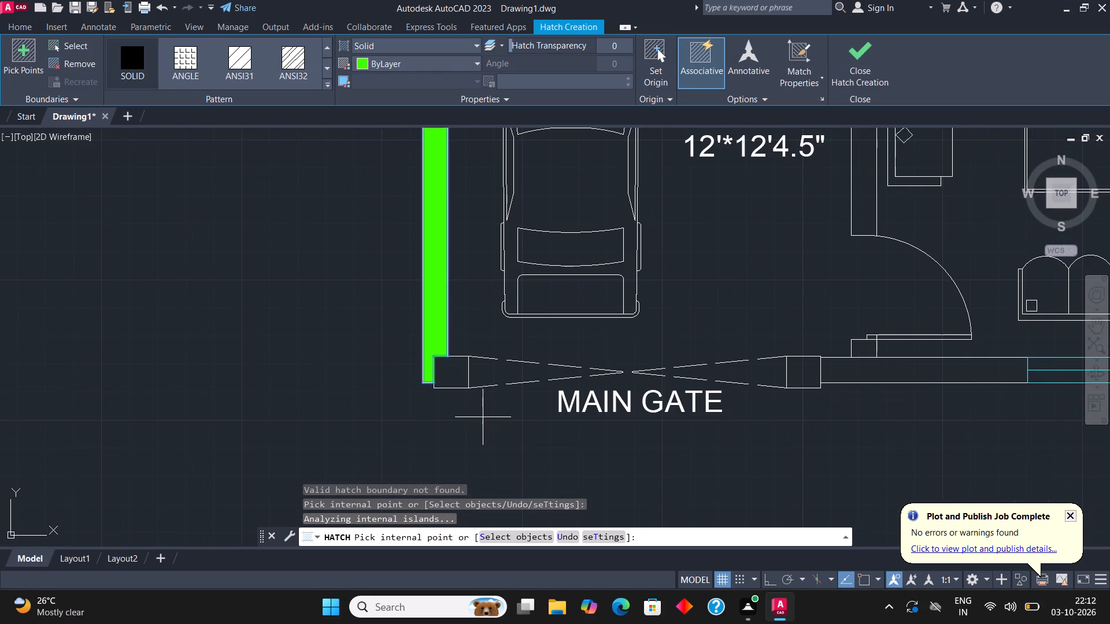
left_click(459, 376)
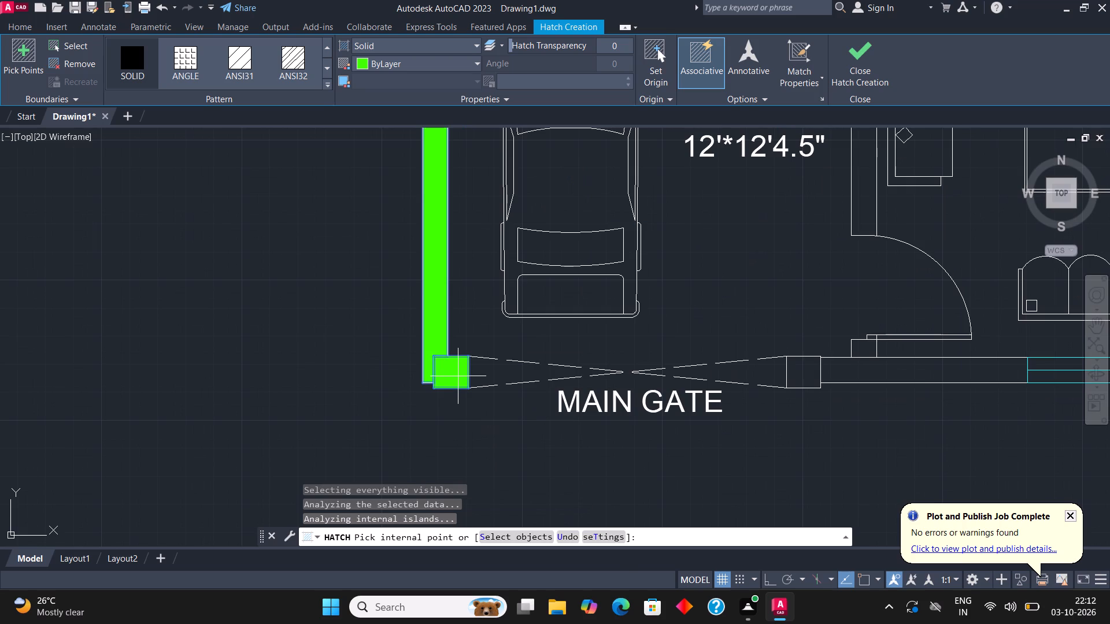
left_click(801, 376)
left_click(887, 372)
scroll(667, 408, "down", 2)
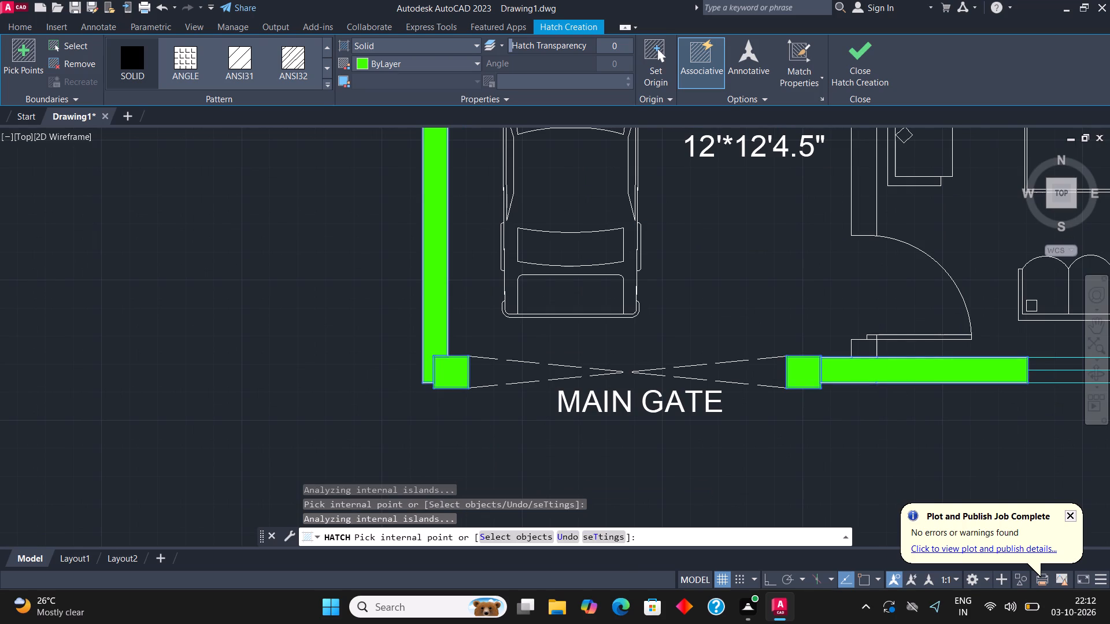
scroll(720, 407, "down", 1)
scroll(730, 398, "up", 3)
left_click(748, 384)
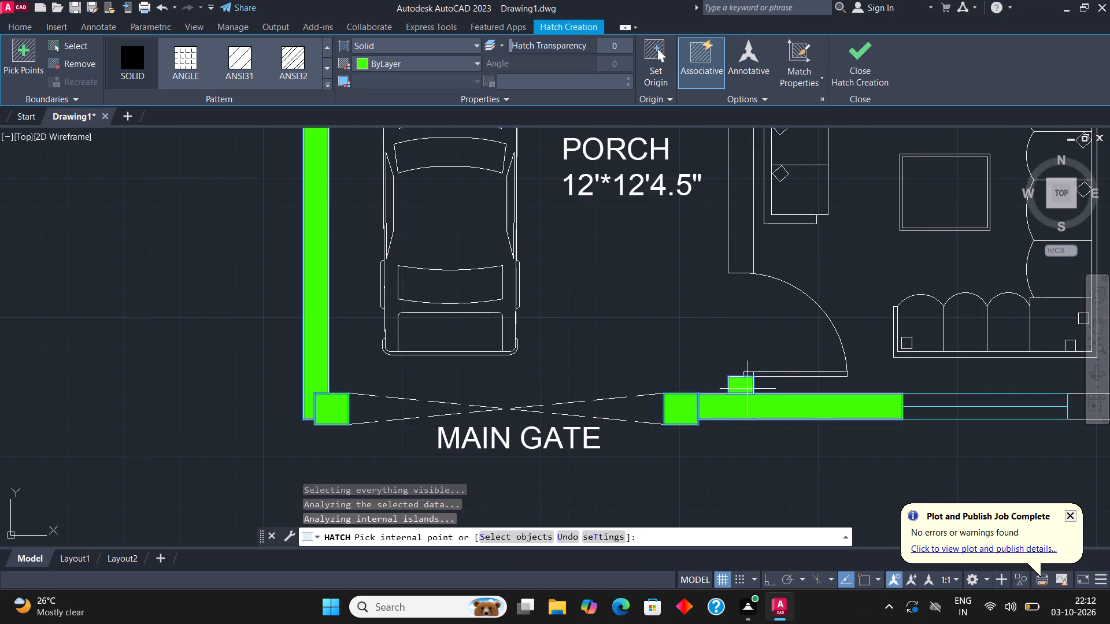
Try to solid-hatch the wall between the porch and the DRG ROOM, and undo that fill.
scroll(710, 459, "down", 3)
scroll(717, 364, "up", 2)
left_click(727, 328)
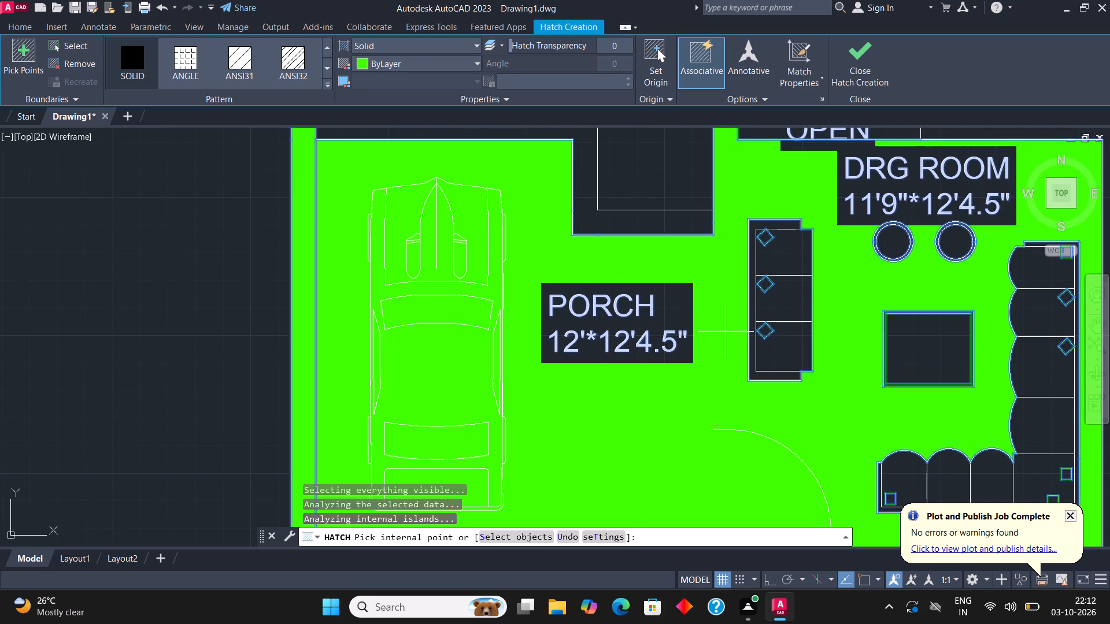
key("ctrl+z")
Solid-hatch the wall between the diwan and the DRG ROOM with its east wall, plus the small stub at the store door.
middle_click_drag(768, 304, 706, 407)
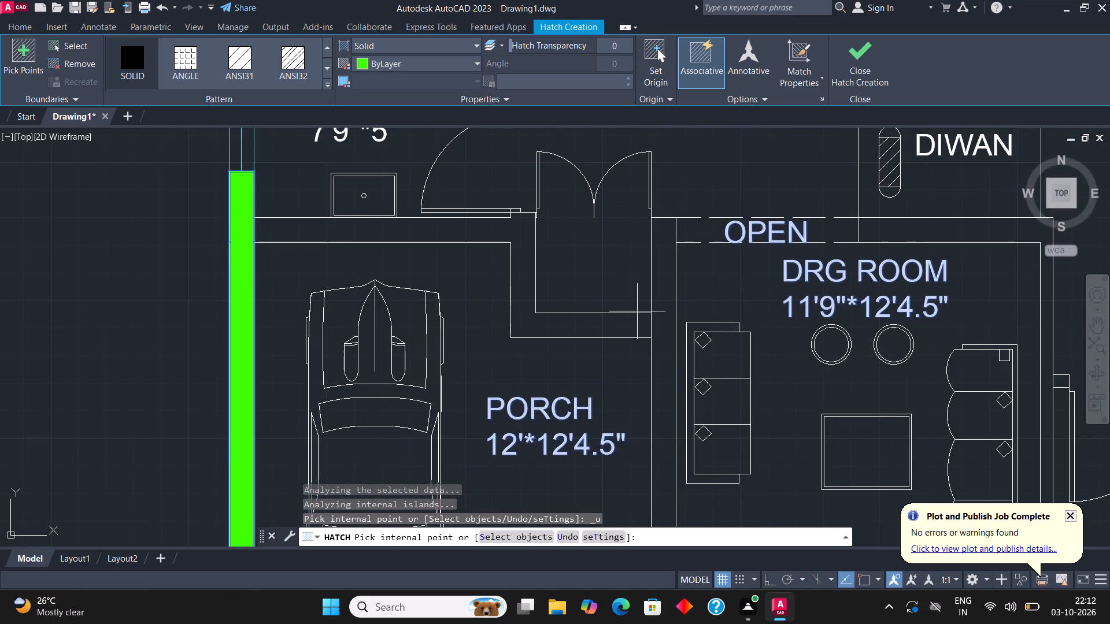
scroll(431, 328, "down", 2)
scroll(678, 278, "up", 1)
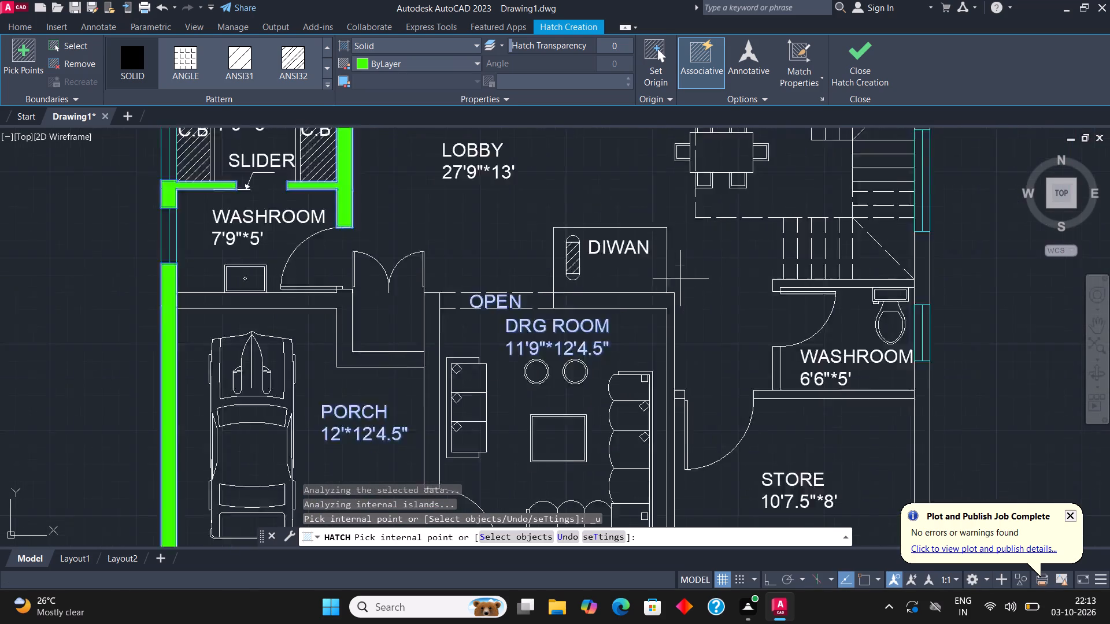
scroll(678, 278, "up", 1)
left_click(586, 319)
scroll(572, 320, "down", 2)
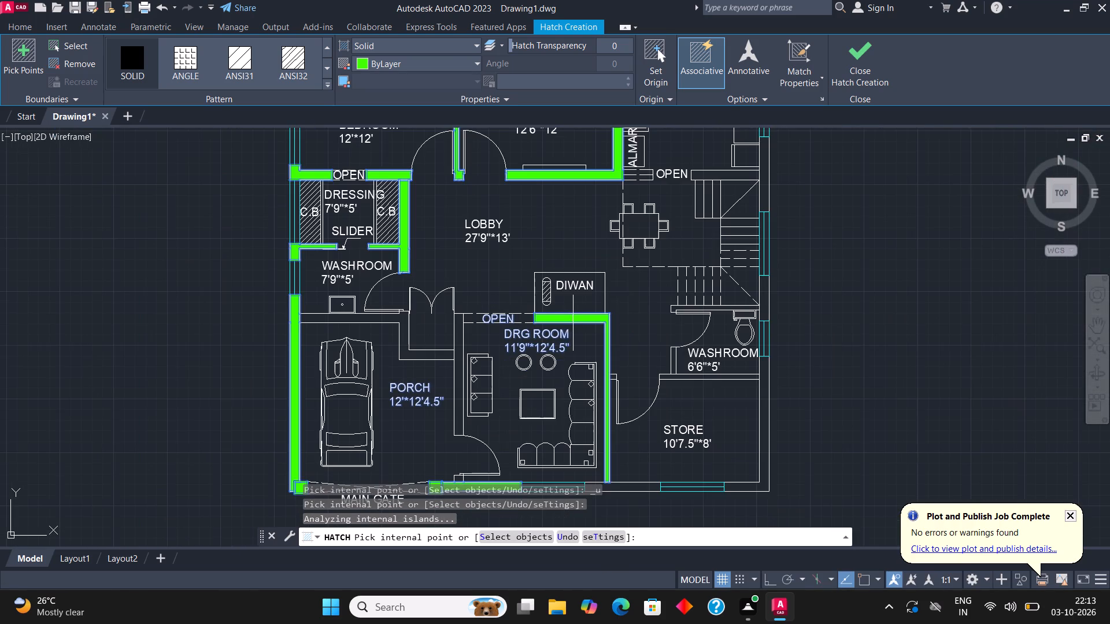
scroll(605, 377, "up", 3)
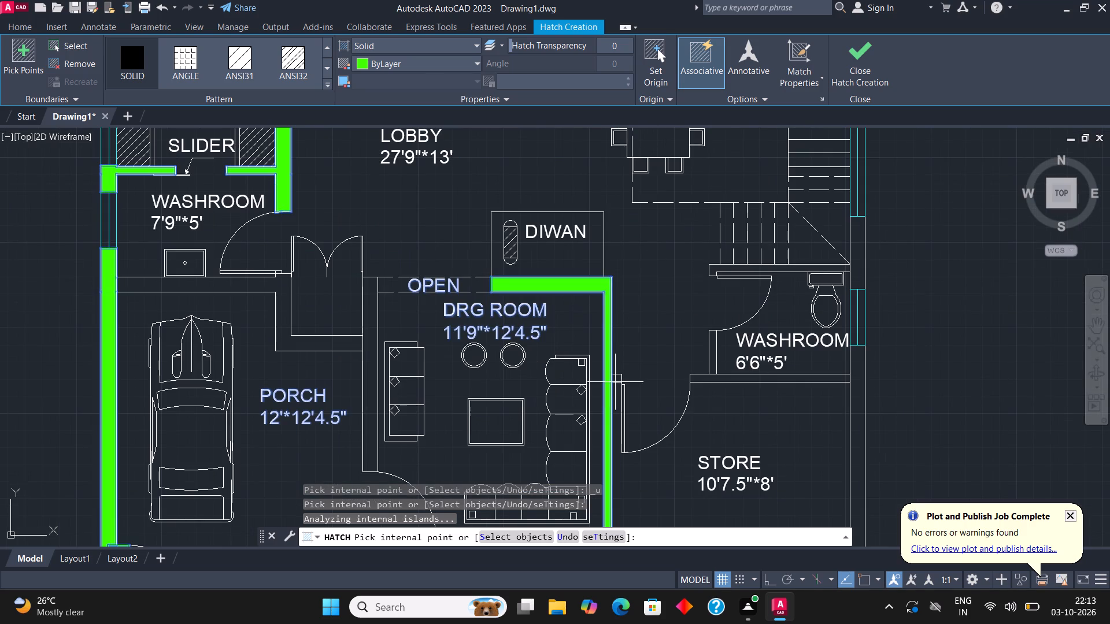
left_click(617, 381)
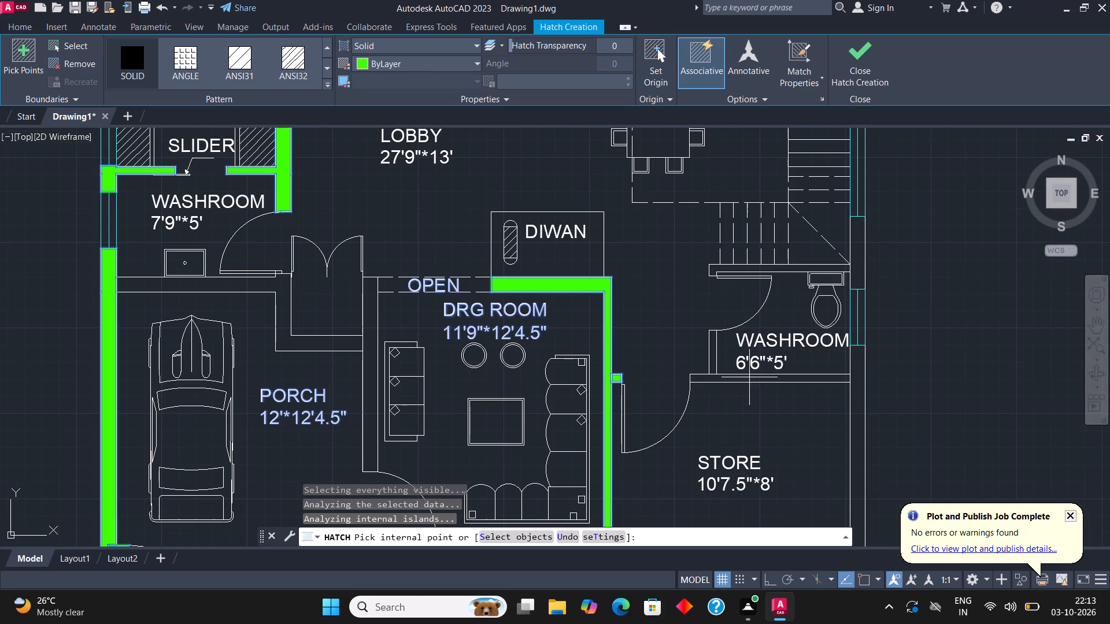
Solid-hatch the south, west and north inner walls of the 6'6"*5' washroom.
left_click(749, 381)
scroll(738, 365, "up", 2)
left_click(669, 336)
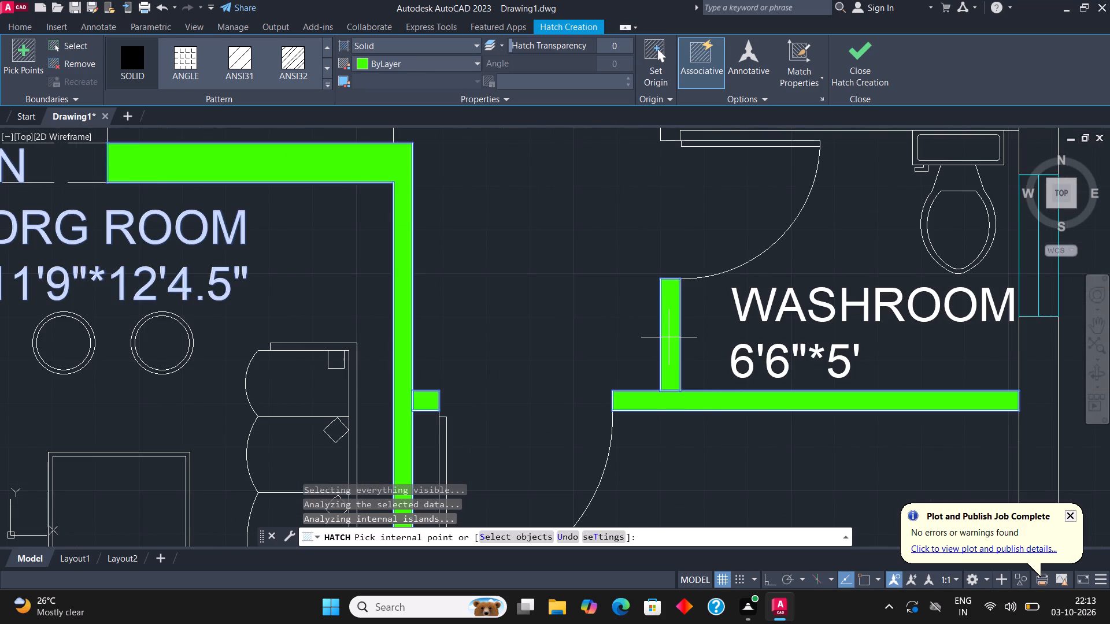
scroll(681, 419, "down", 2)
scroll(684, 305, "up", 3)
left_click(660, 301)
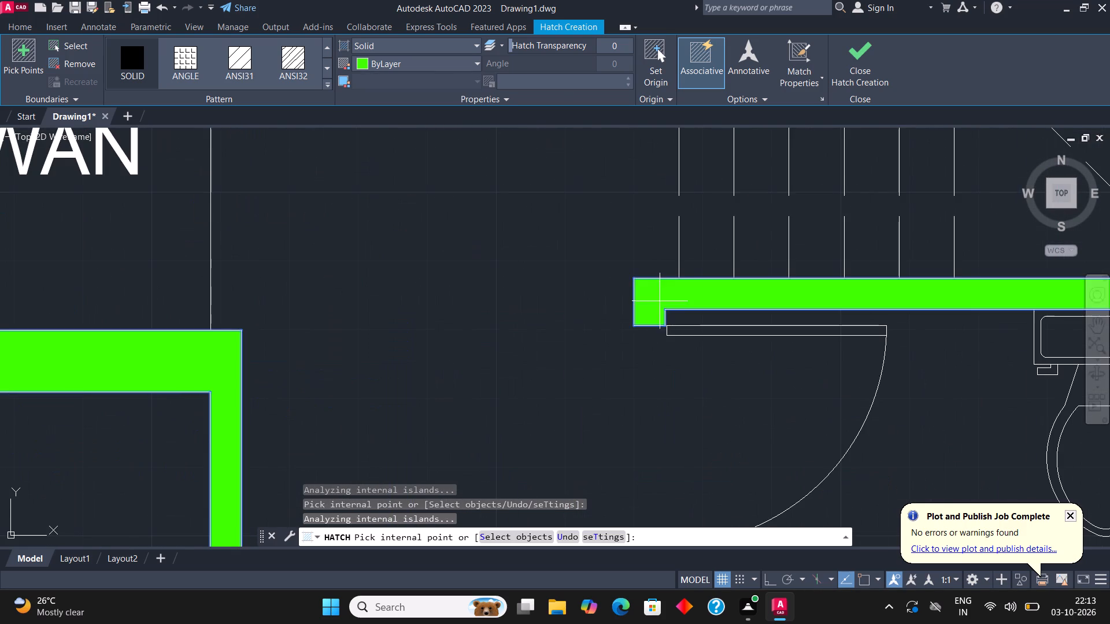
Solid-hatch the east outer wall pieces beside the 6'6"*5' washroom and the STORE, plus the front wall between the two windows.
scroll(660, 421, "down", 4)
scroll(799, 396, "up", 1)
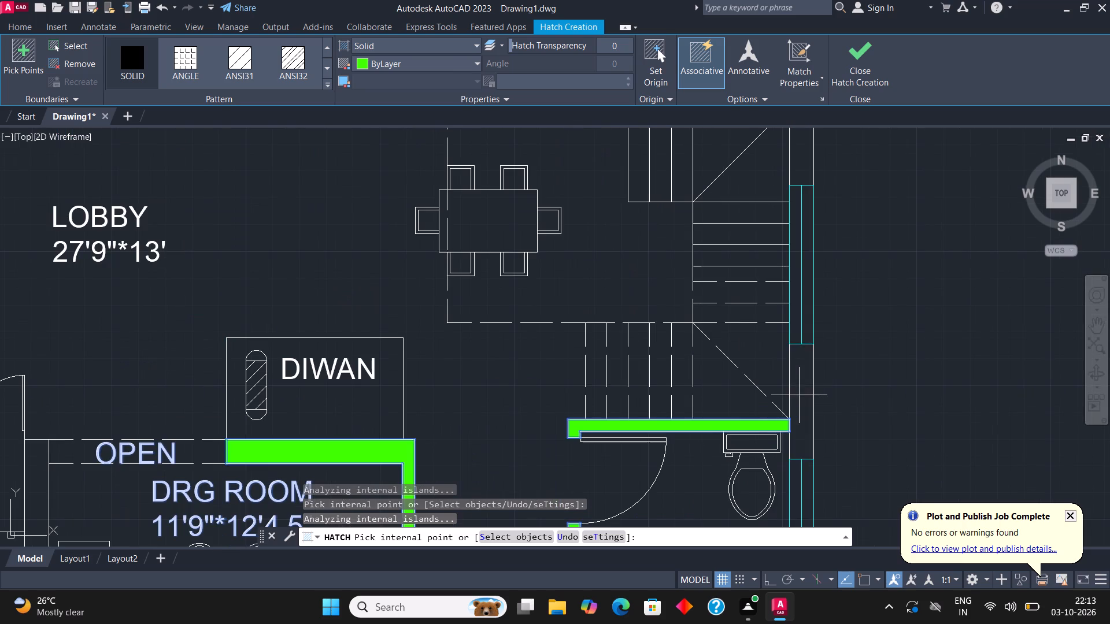
left_click(800, 395)
scroll(702, 360, "down", 5)
scroll(701, 361, "up", 4)
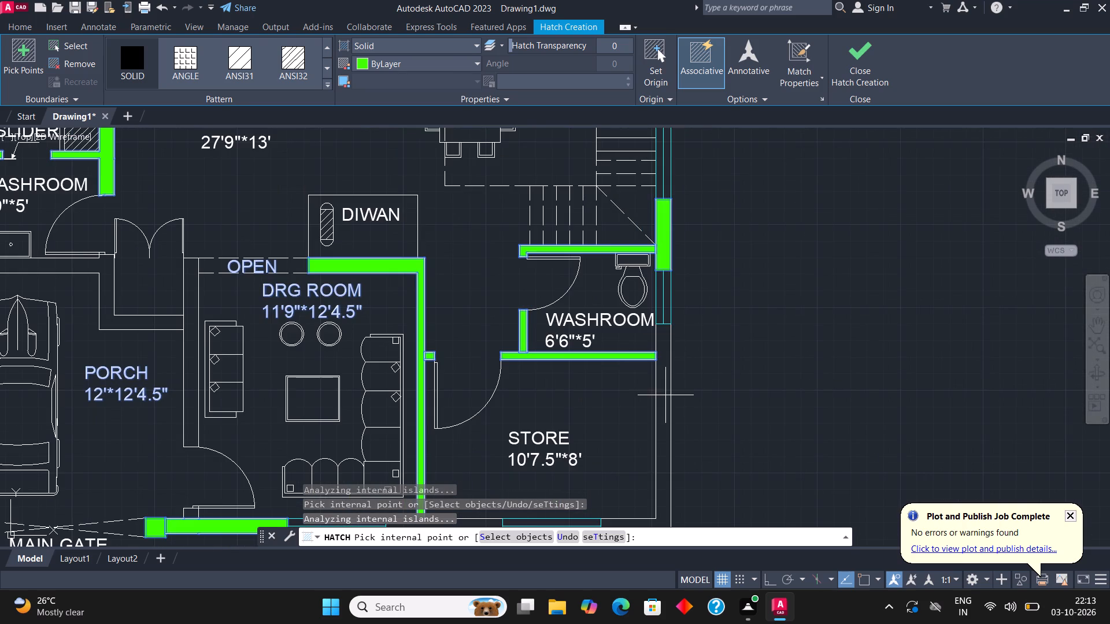
left_click(665, 396)
scroll(678, 341, "down", 2)
scroll(580, 399, "up", 2)
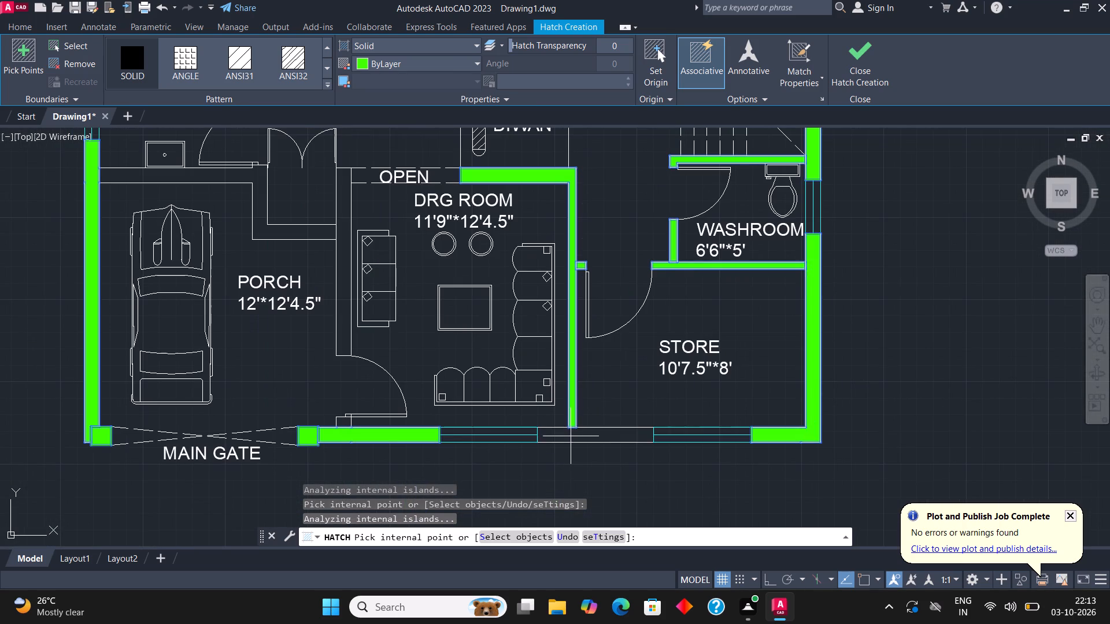
left_click(571, 436)
scroll(582, 465, "down", 2)
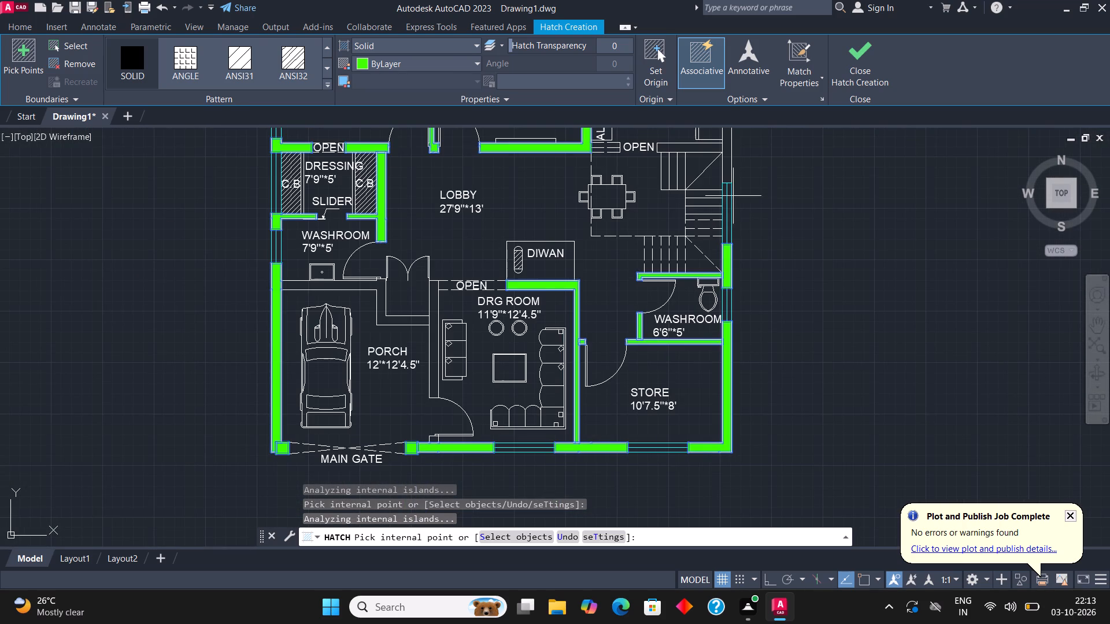
Solid-hatch the east outer wall between the kitchen and stair windows, and the wall separating the kitchen from the stairs.
left_click(729, 162)
scroll(712, 325, "down", 1)
middle_click_drag(708, 333, 697, 425)
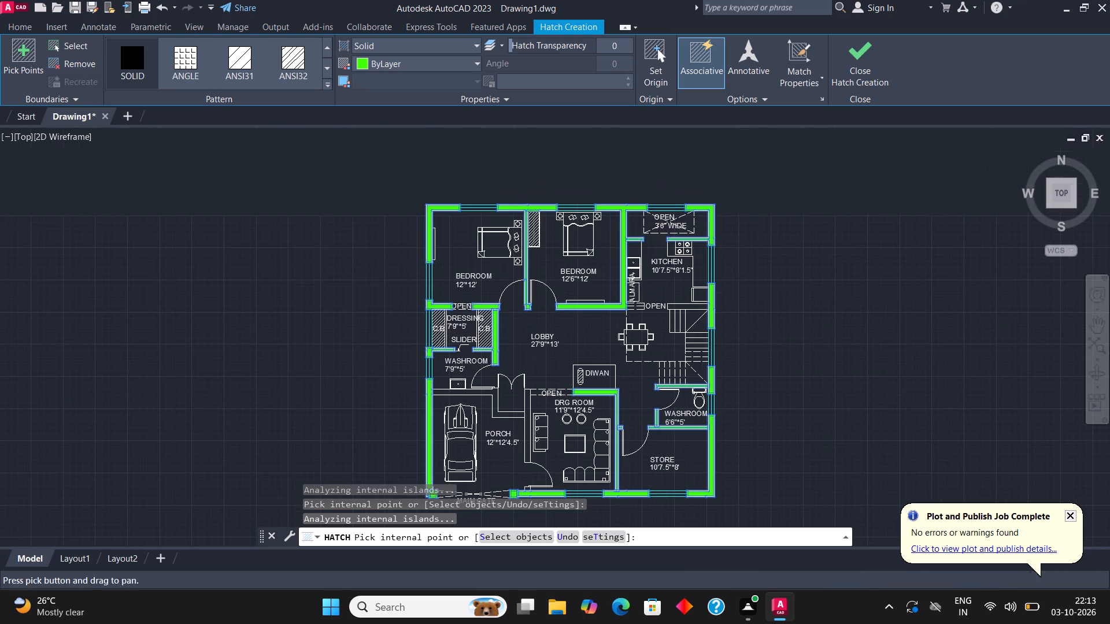
scroll(686, 302, "up", 1)
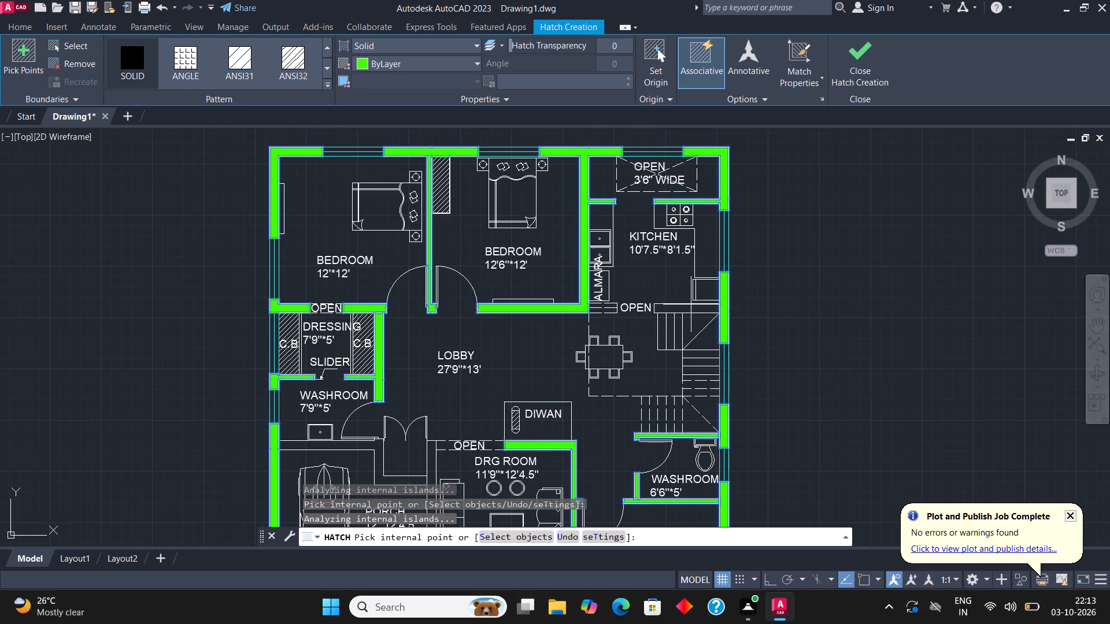
left_click(690, 312)
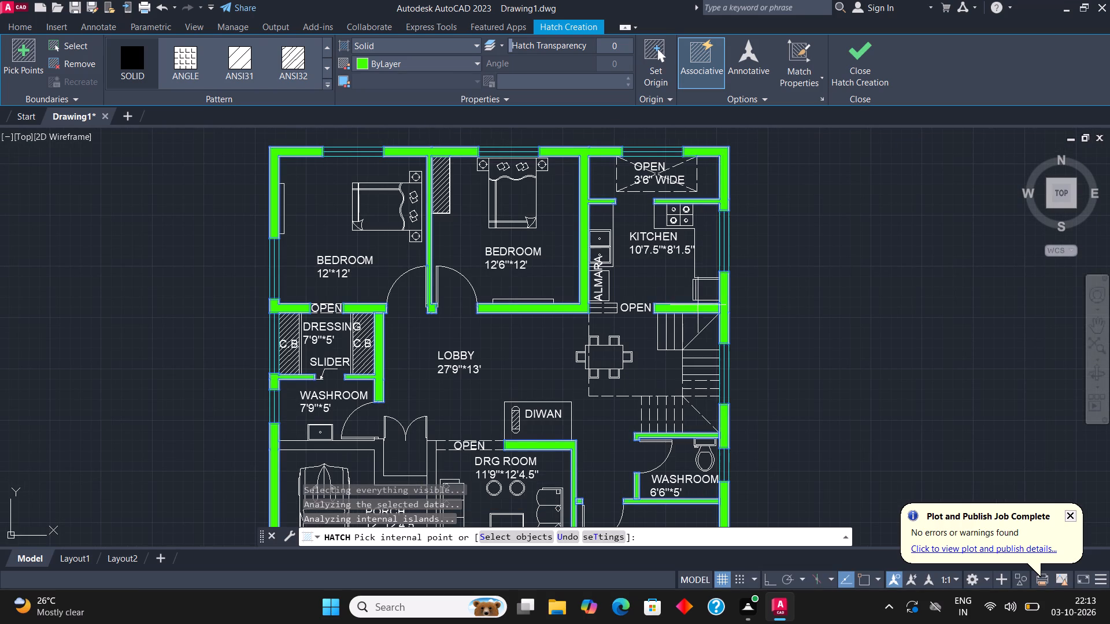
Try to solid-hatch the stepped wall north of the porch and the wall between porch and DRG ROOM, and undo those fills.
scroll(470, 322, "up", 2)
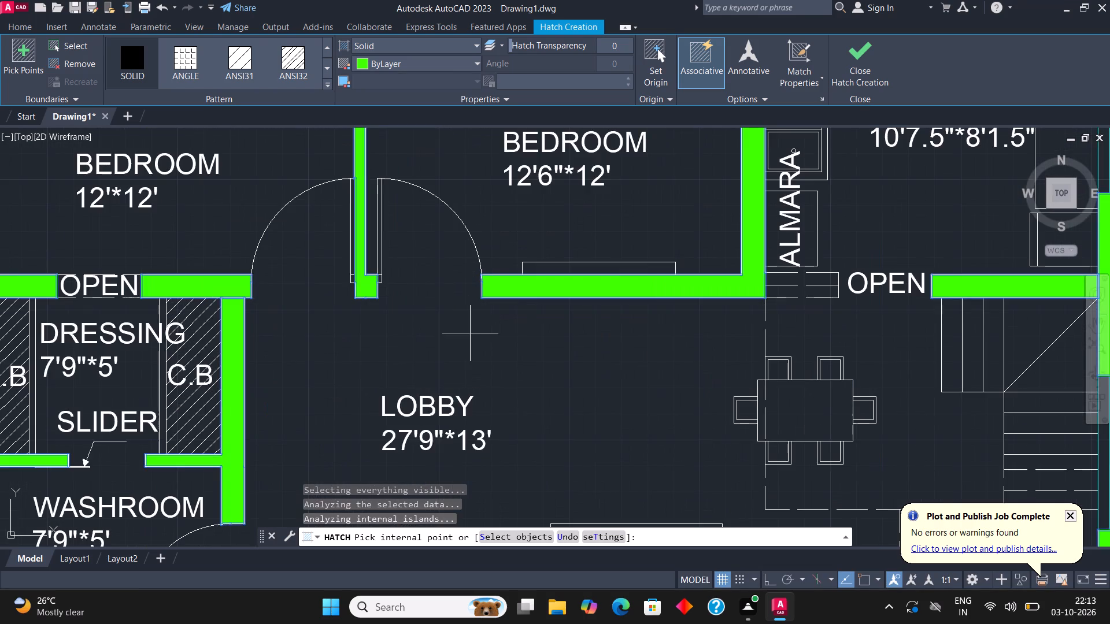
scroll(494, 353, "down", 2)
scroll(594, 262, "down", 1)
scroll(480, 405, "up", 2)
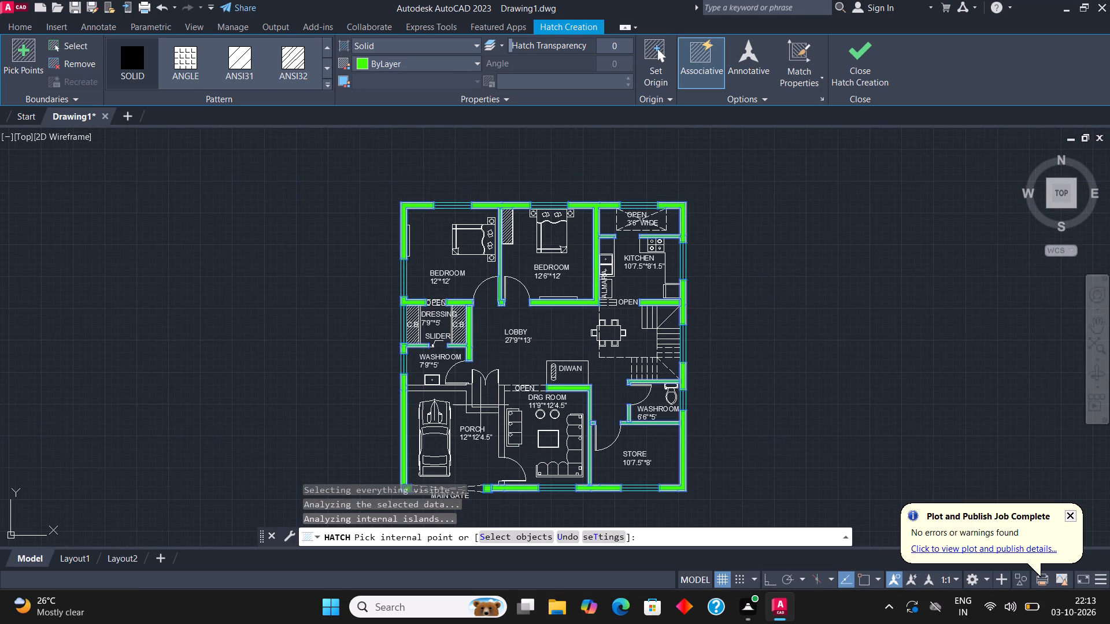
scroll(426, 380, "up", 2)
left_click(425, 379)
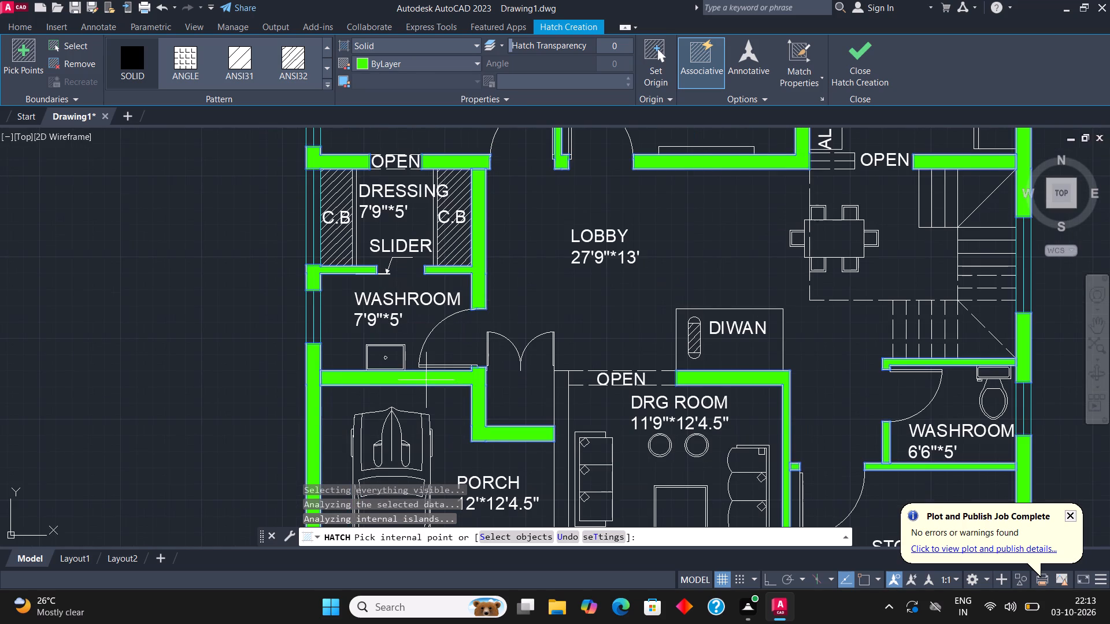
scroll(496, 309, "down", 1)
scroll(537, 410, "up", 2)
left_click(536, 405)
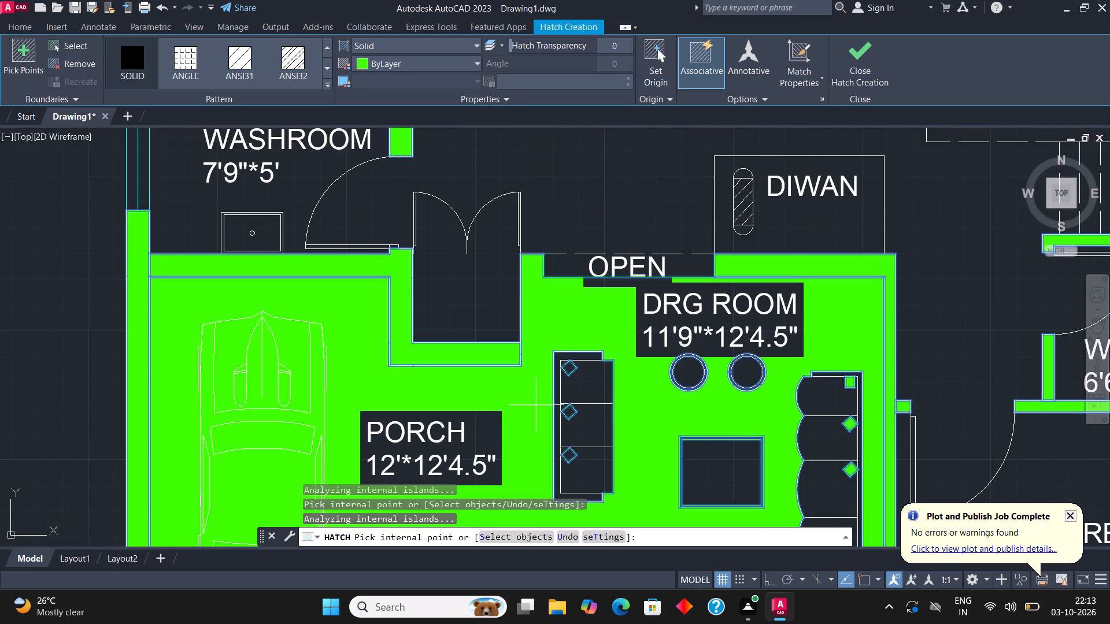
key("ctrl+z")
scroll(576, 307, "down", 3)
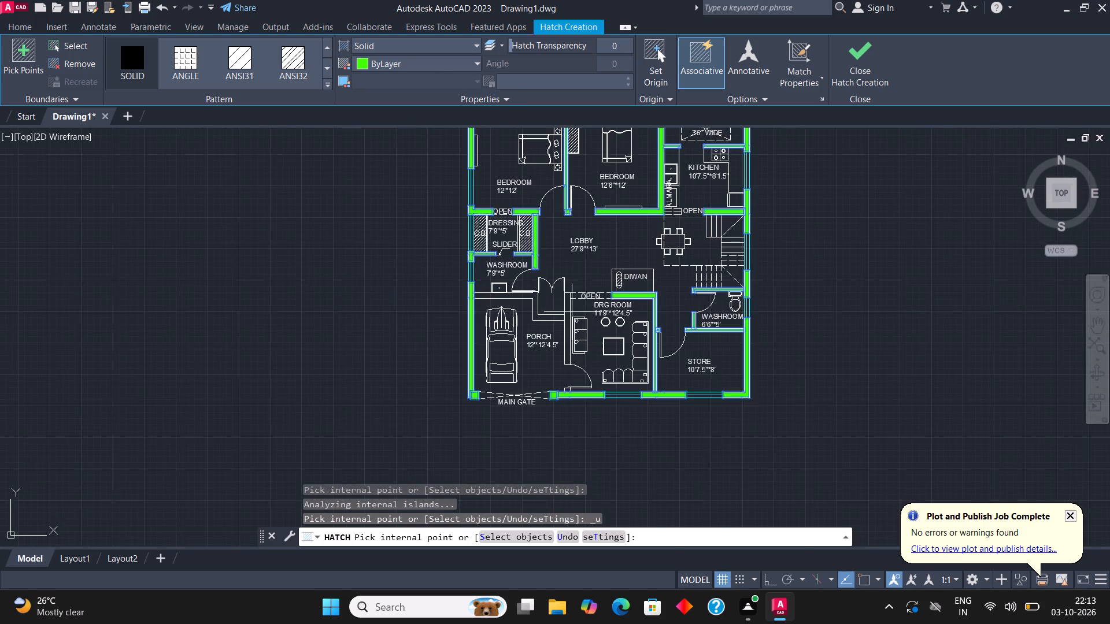
Solid-hatch the stepped wall between the 7'9"*5' washroom, entrance and porch, plus the stub at the DRG ROOM's front door, and finish hatching.
scroll(557, 311, "up", 2)
left_click(531, 330)
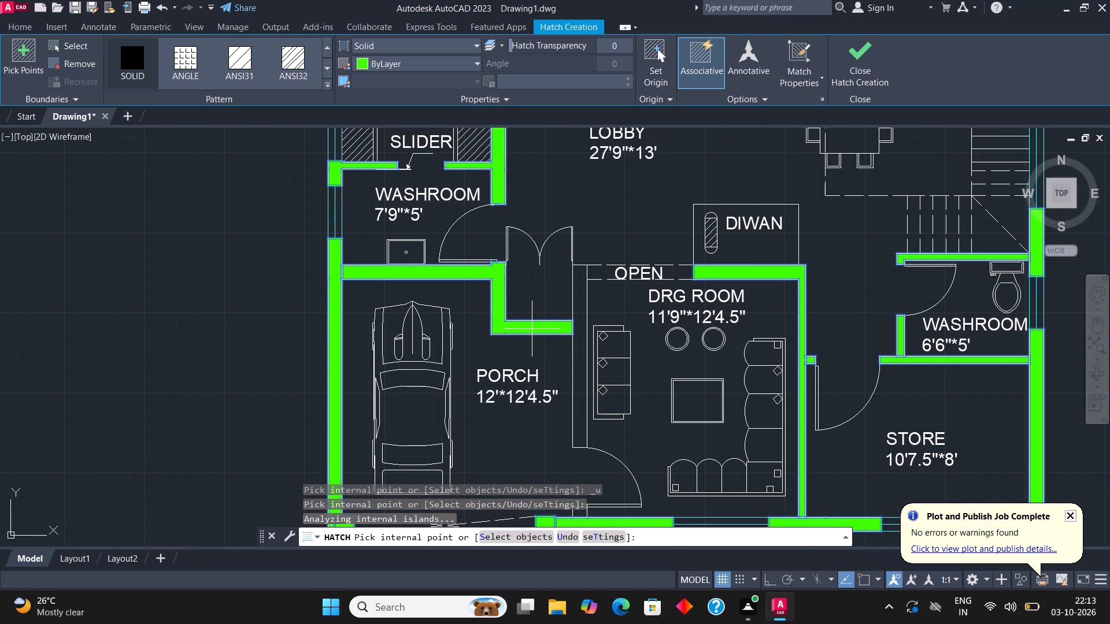
scroll(531, 329, "down", 1)
scroll(547, 441, "up", 3)
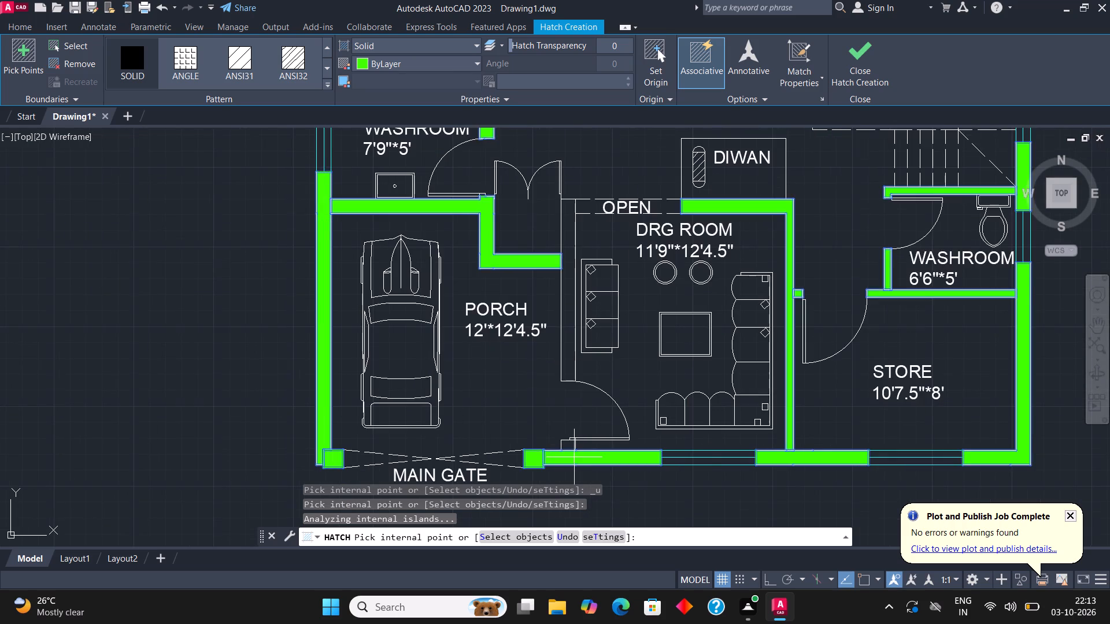
scroll(575, 457, "up", 2)
left_click(563, 437)
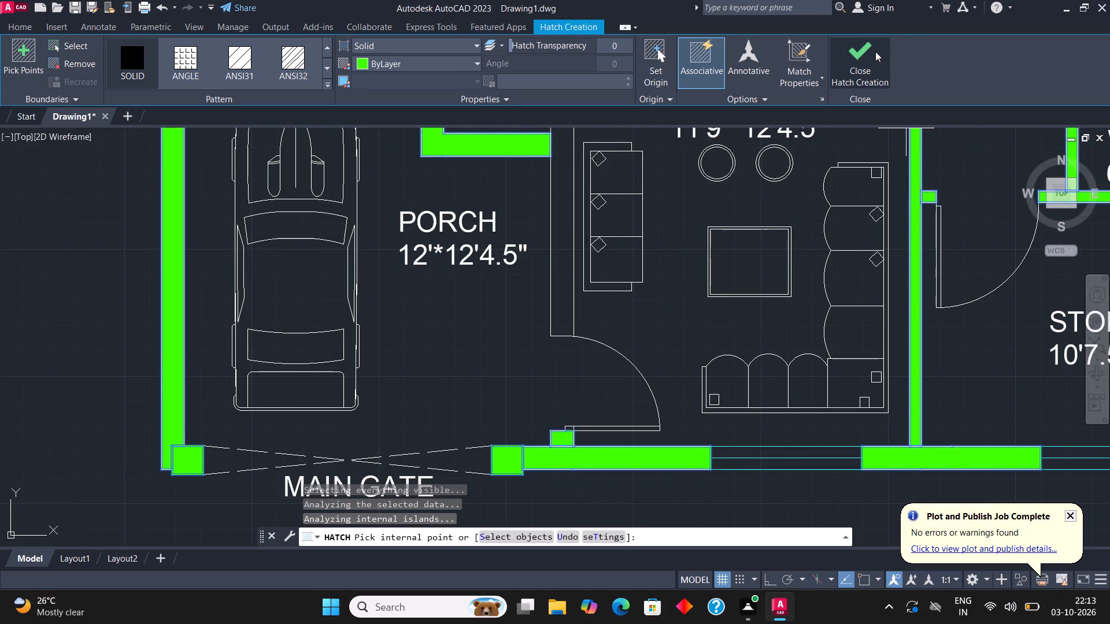
left_click(869, 51)
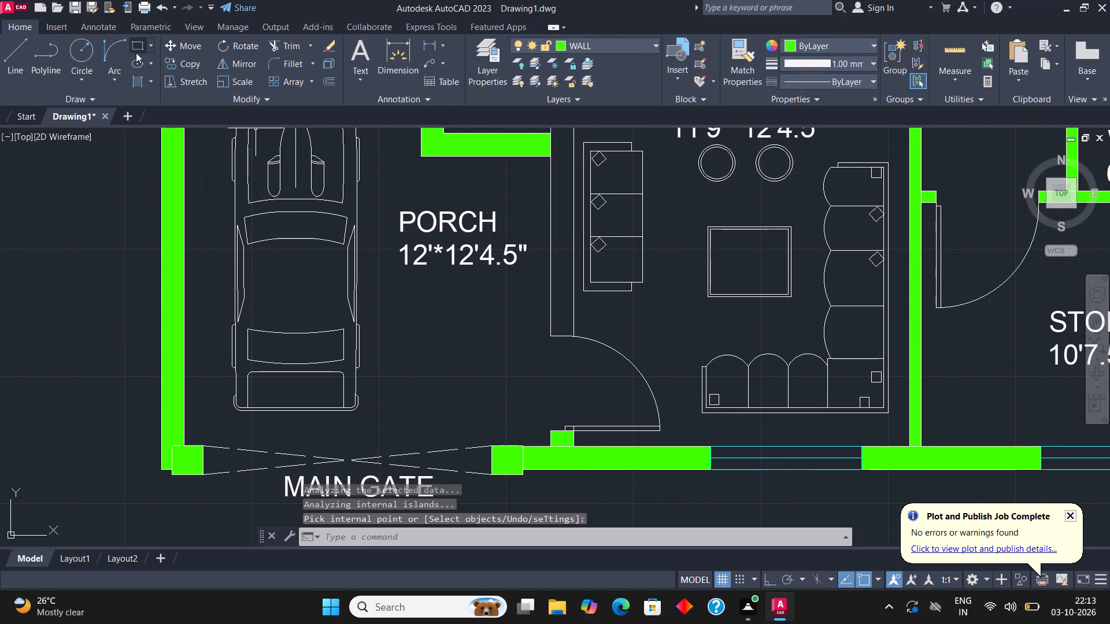
Trace the wall between the porch and the DRG ROOM with a rectangle and fill it with solid hatch.
left_click(133, 47)
left_click(548, 339)
scroll(548, 359, "down", 1)
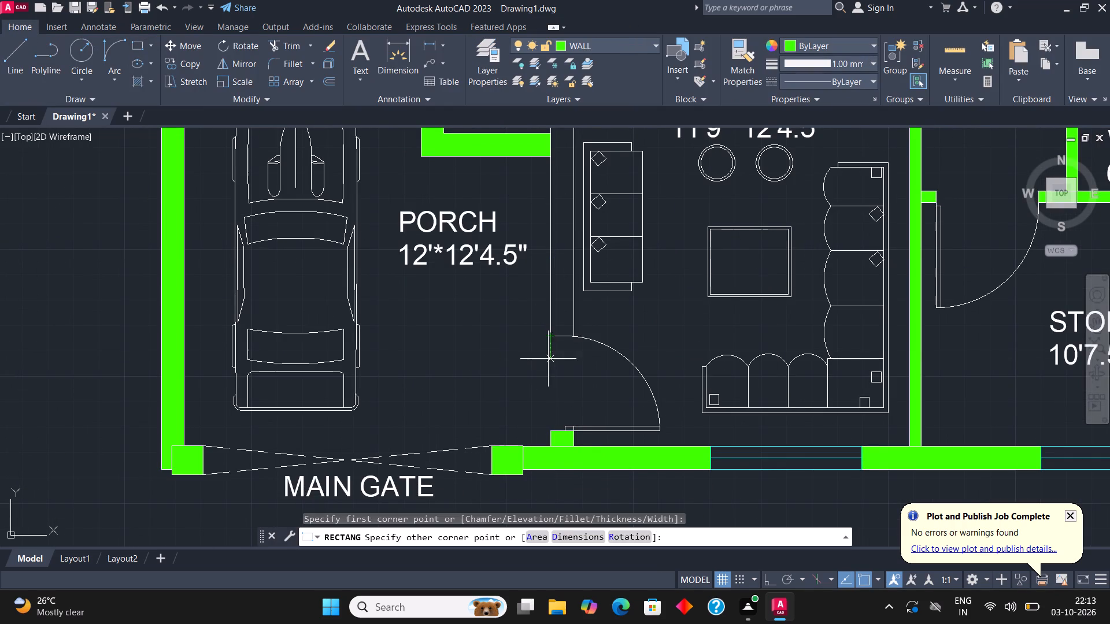
scroll(548, 360, "down", 1)
scroll(560, 232, "up", 3)
left_click(550, 257)
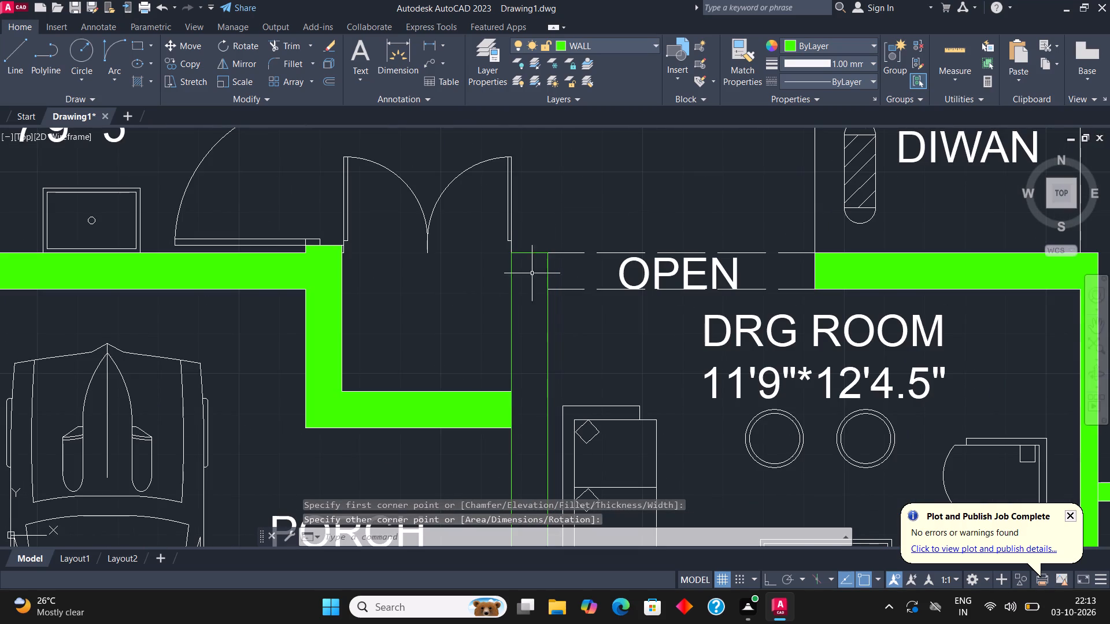
key("h")
key("Return")
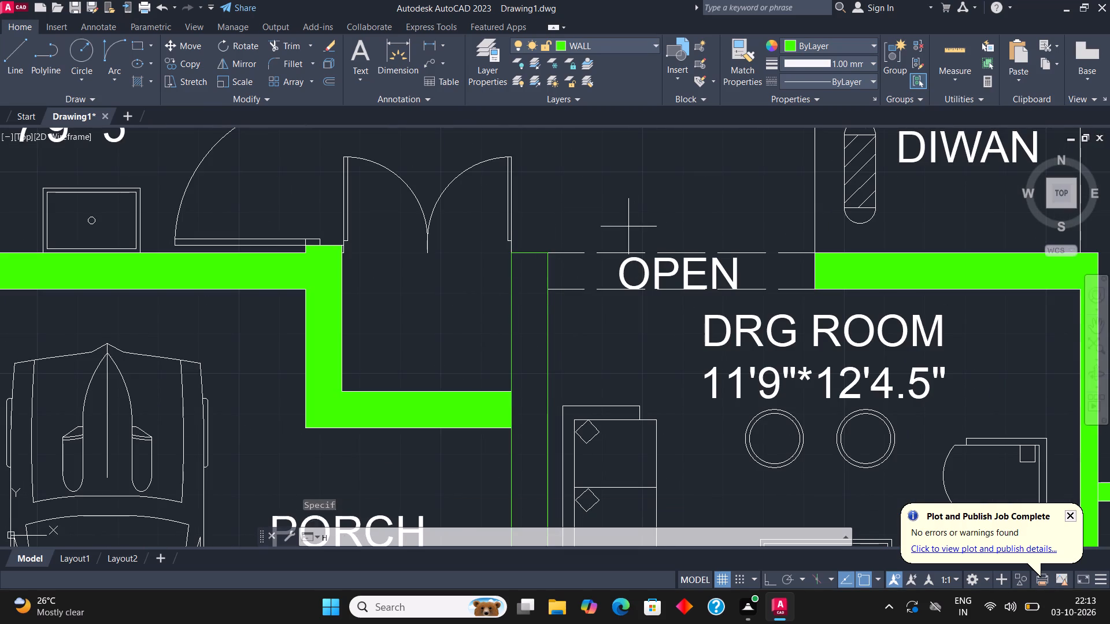
left_click(527, 299)
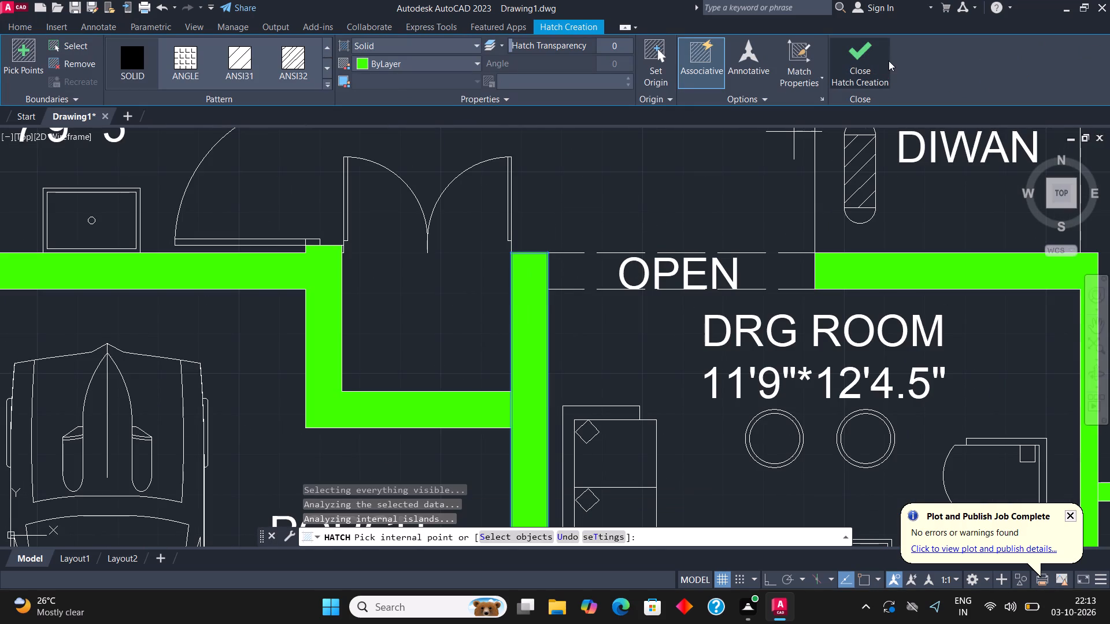
left_click(869, 55)
Solid-hatch the small wall block at the hinge side of the 7'9"*5' washroom door and finish hatching.
scroll(647, 355, "down", 2)
scroll(616, 299, "down", 2)
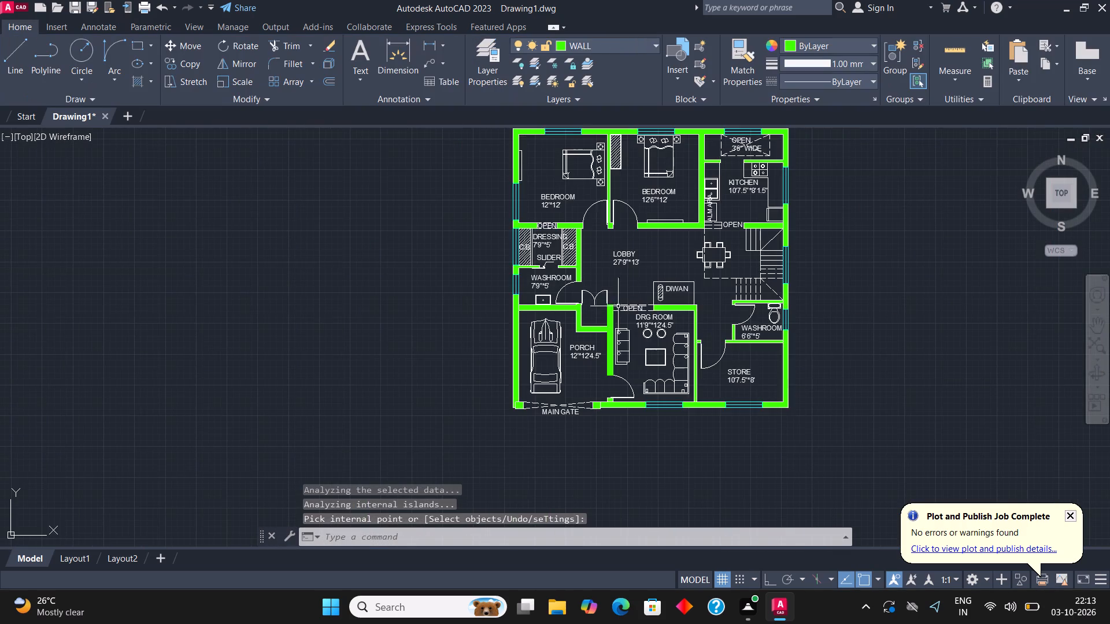
scroll(624, 384, "up", 2)
scroll(569, 440, "down", 1)
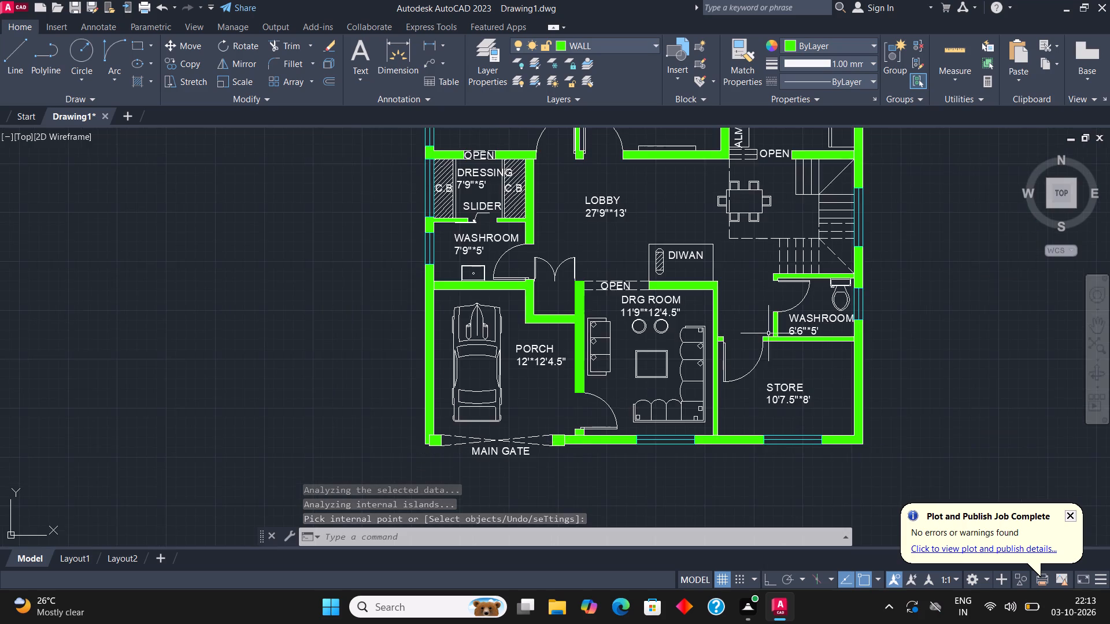
scroll(774, 326, "up", 1)
scroll(687, 468, "down", 1)
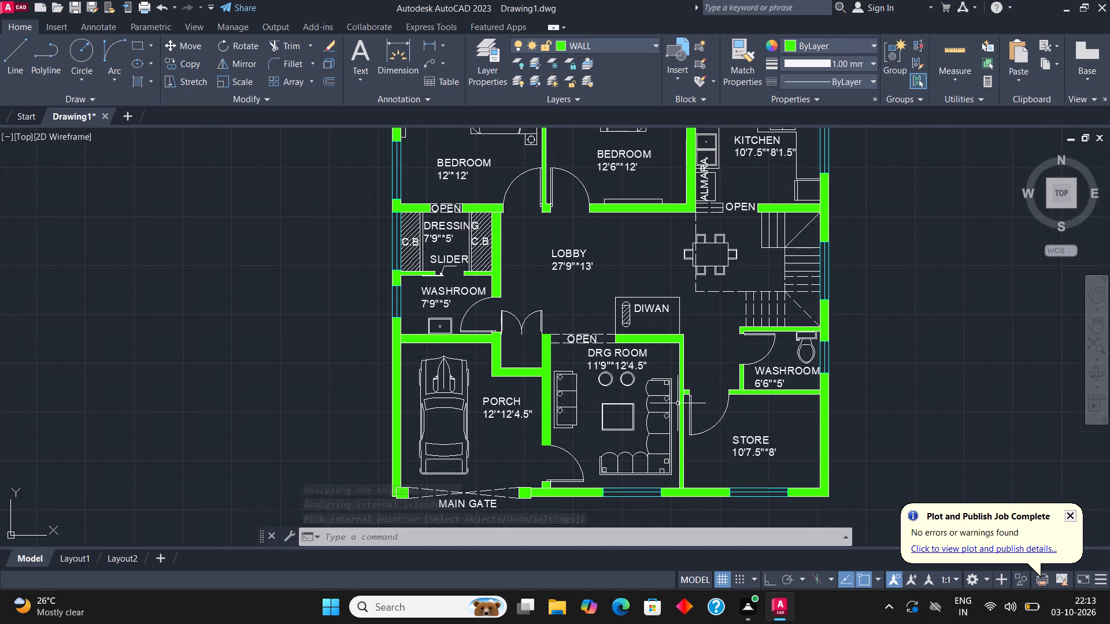
middle_click_drag(649, 362, 650, 410)
scroll(523, 387, "up", 3)
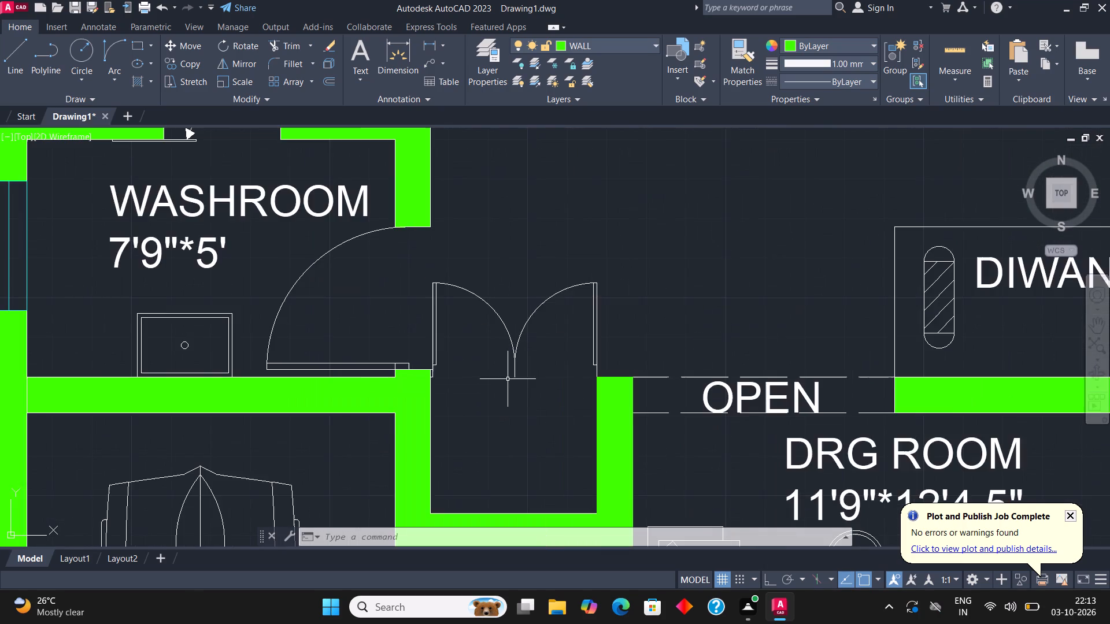
scroll(432, 377, "up", 1)
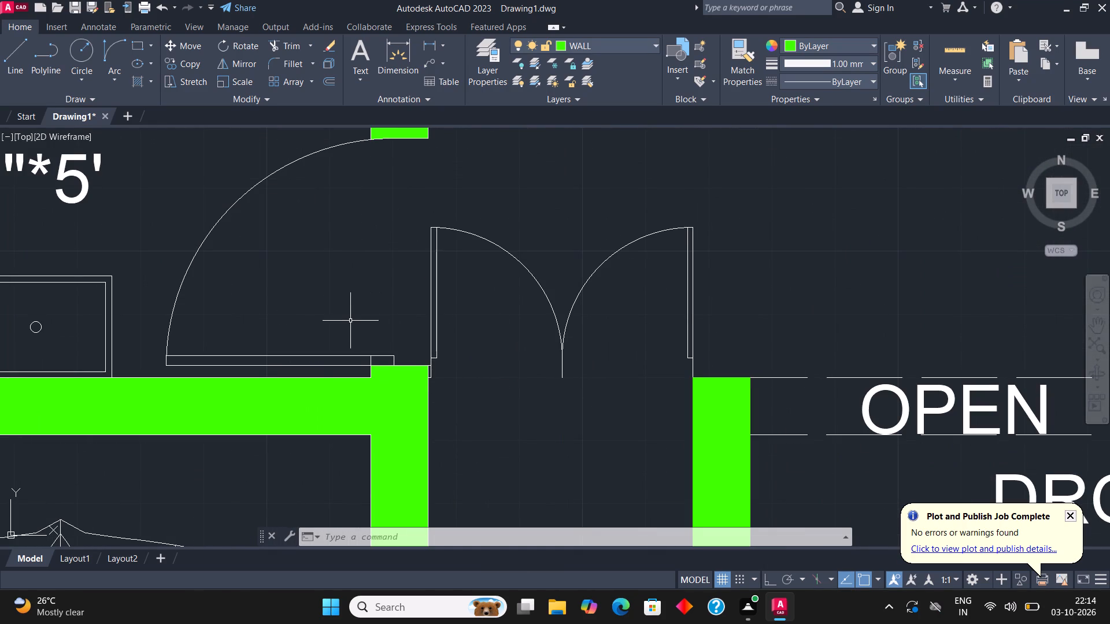
key("h")
key("Return")
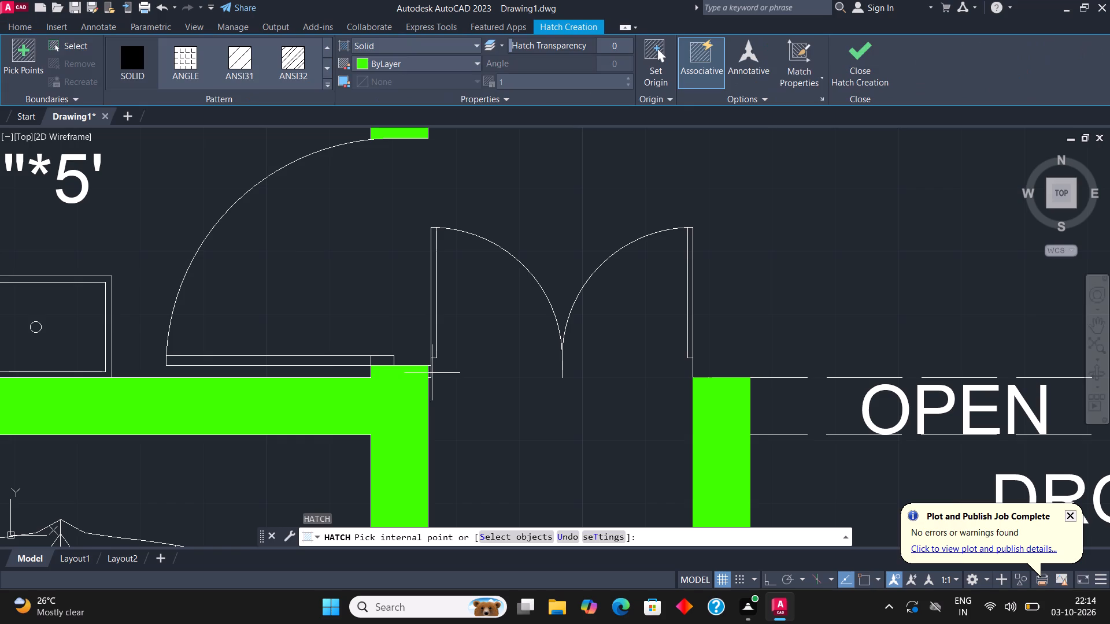
left_click(384, 362)
scroll(420, 448, "down", 2)
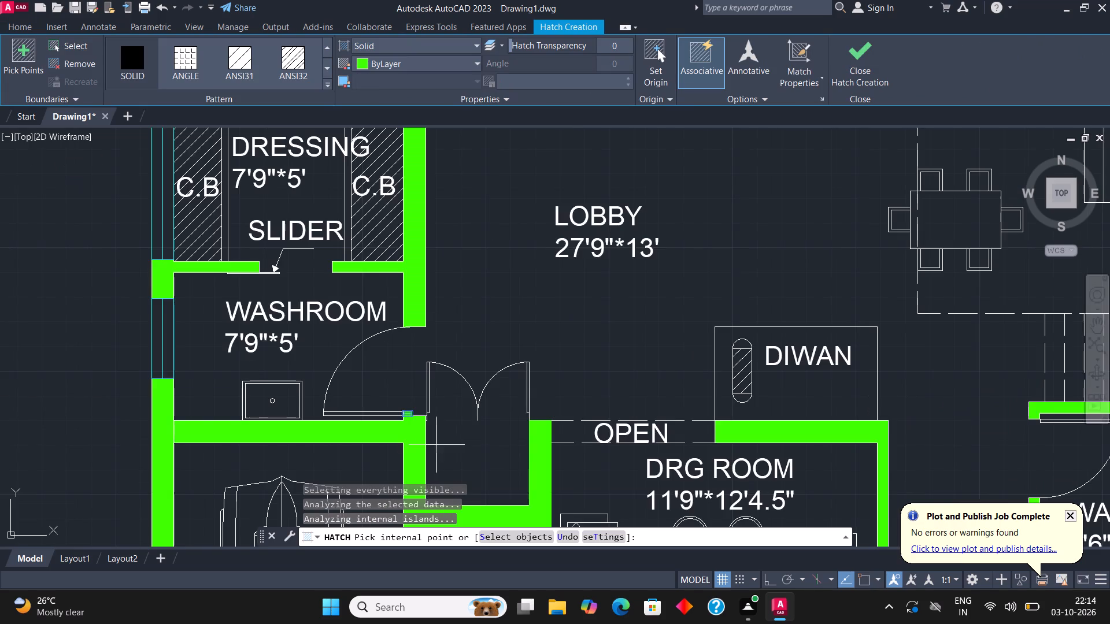
scroll(402, 385, "down", 2)
middle_click_drag(549, 318, 550, 337)
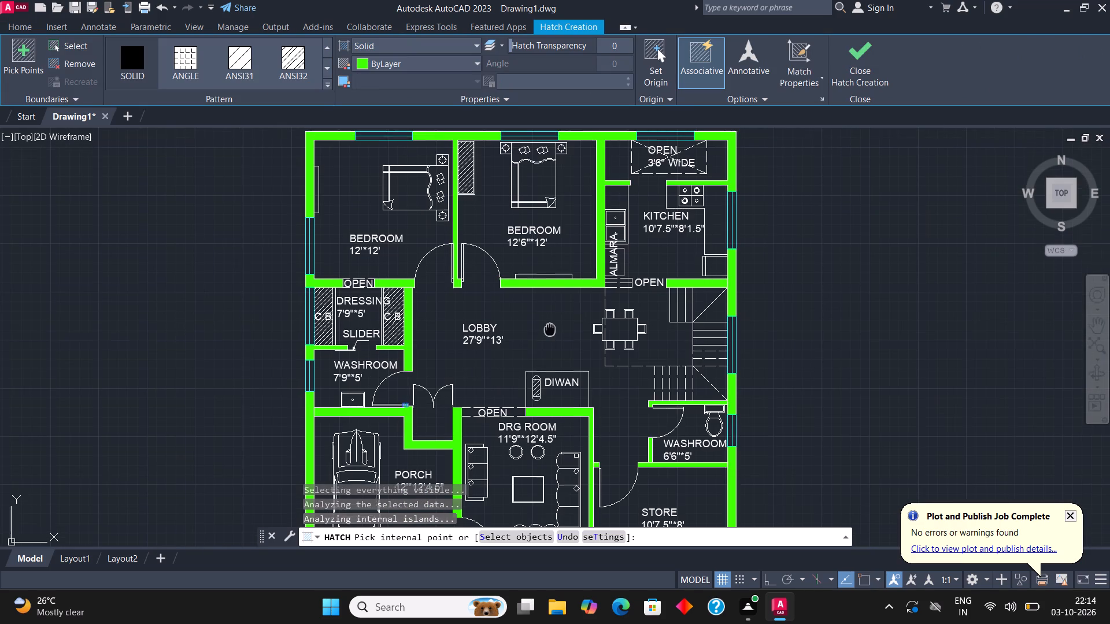
middle_click_drag(550, 337, 550, 362)
scroll(443, 293, "up", 2)
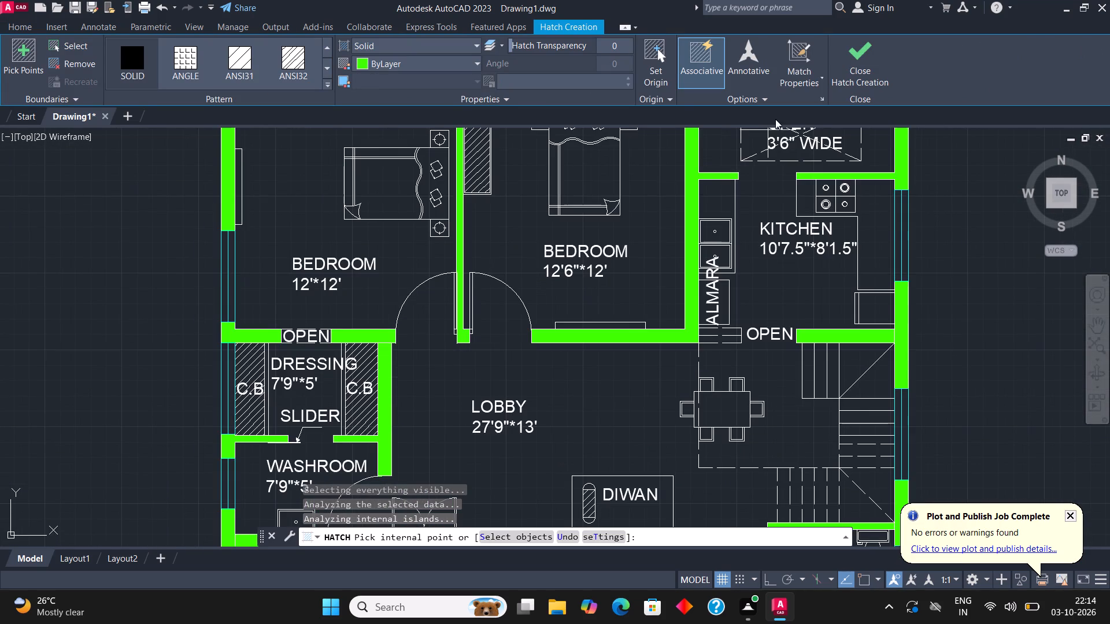
left_click(861, 42)
scroll(565, 302, "down", 2)
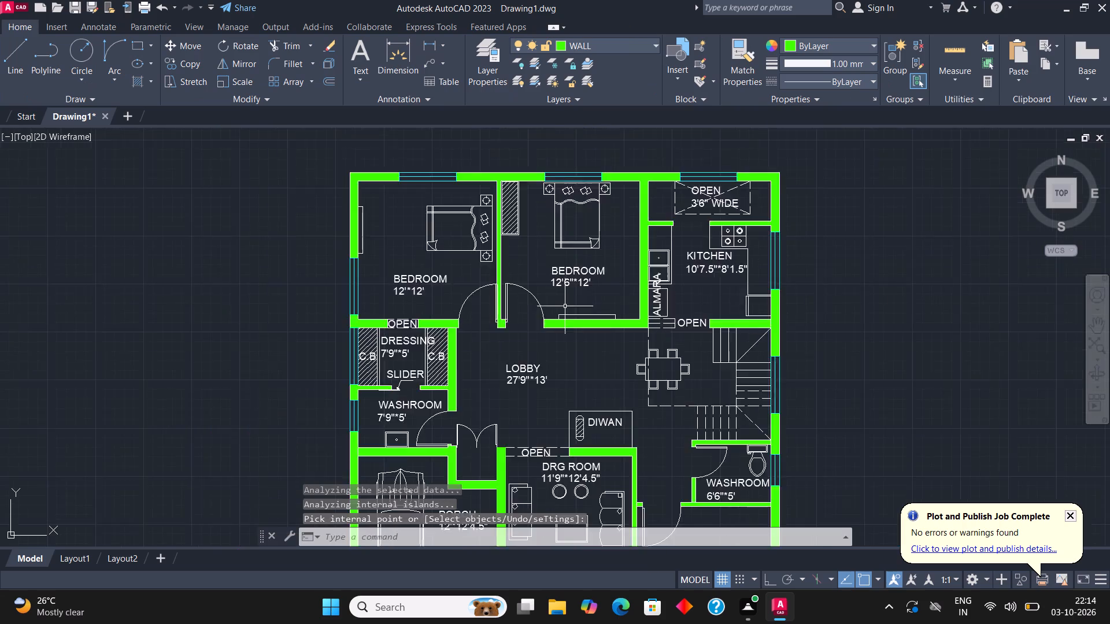
key("Escape")
Use Select Similar on the 12'6"*12' bedroom's door to select the matching doors and move them to the DOOR layer.
middle_click_drag(674, 314, 634, 318)
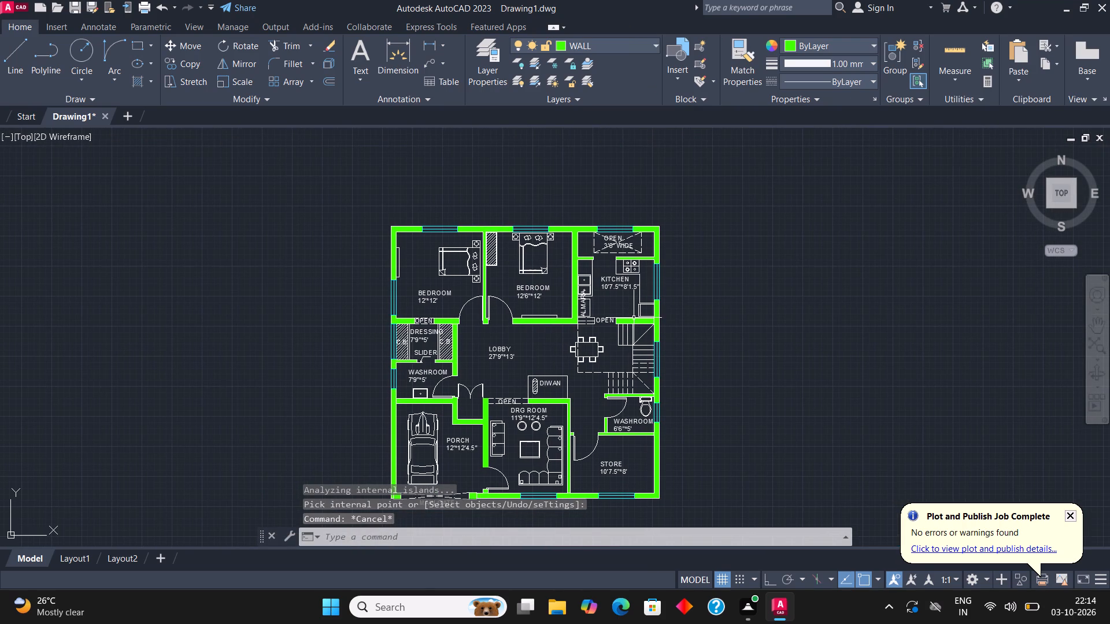
scroll(501, 311, "up", 3)
left_click(501, 292)
left_click(490, 265)
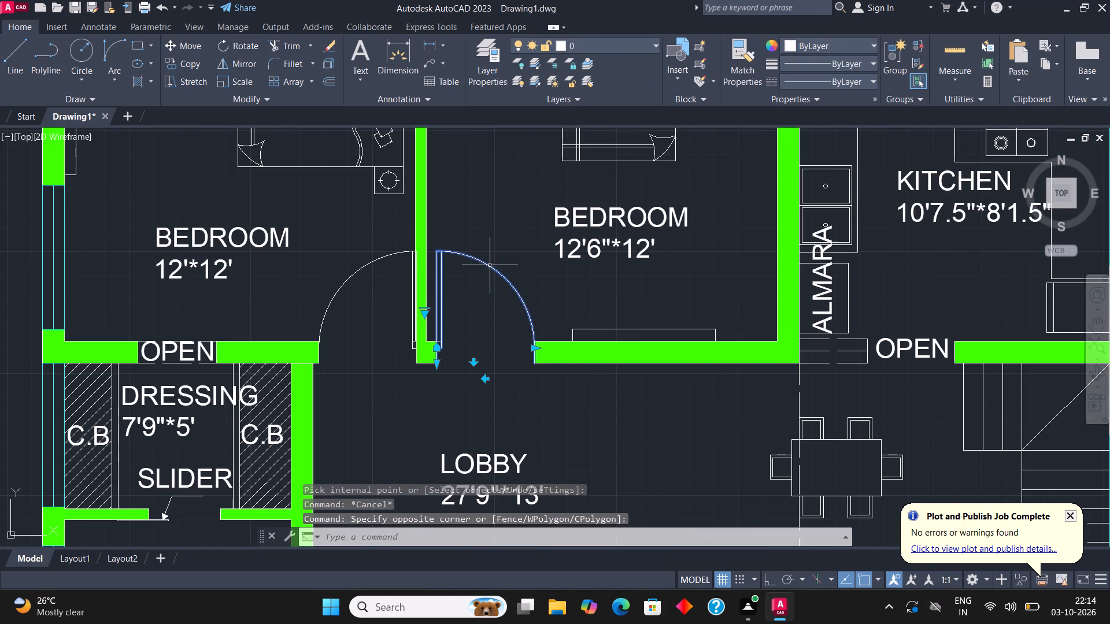
right_click(490, 268)
left_click(569, 442)
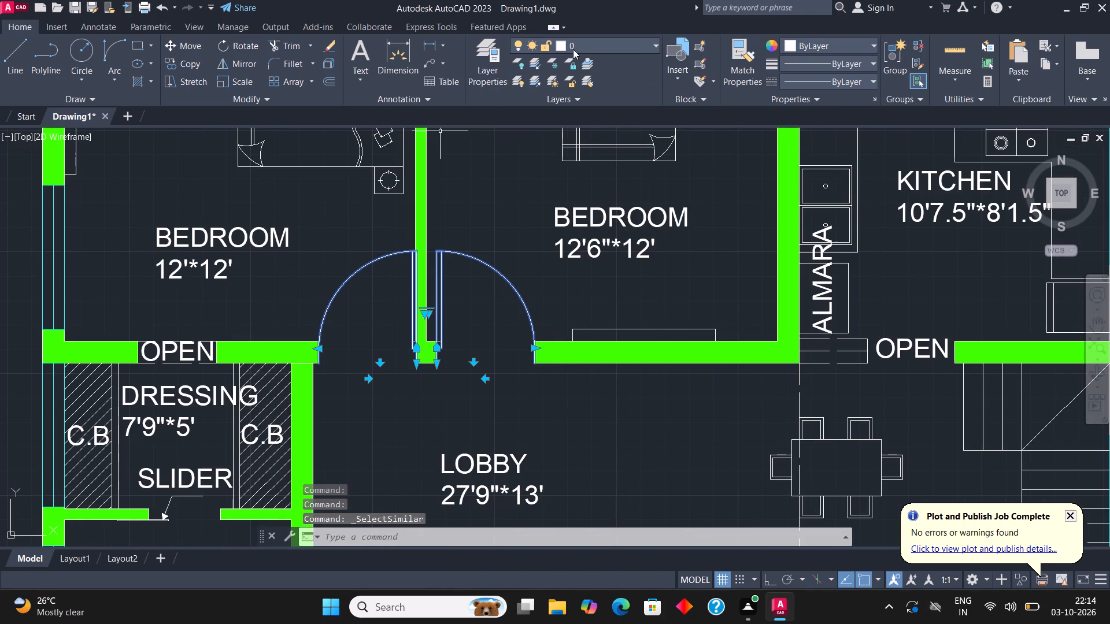
left_click(590, 46)
left_click(592, 93)
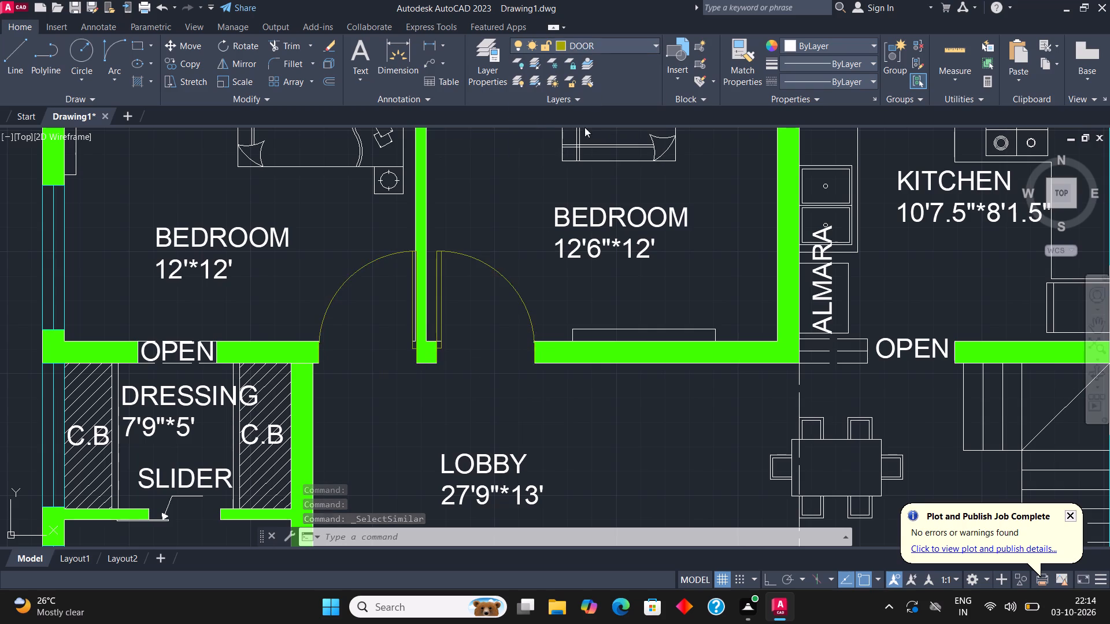
key("Escape")
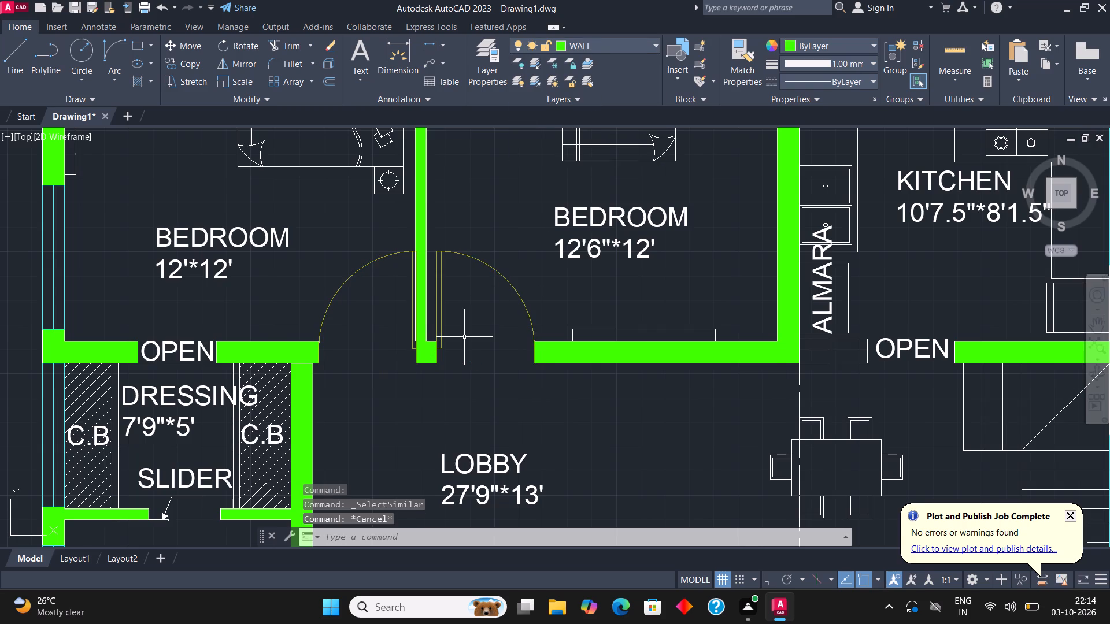
Move the bed, pillows and bedside tables in the 12'*12' bedroom to the DOOR layer.
scroll(464, 337, "down", 2)
middle_click_drag(545, 296, 611, 357)
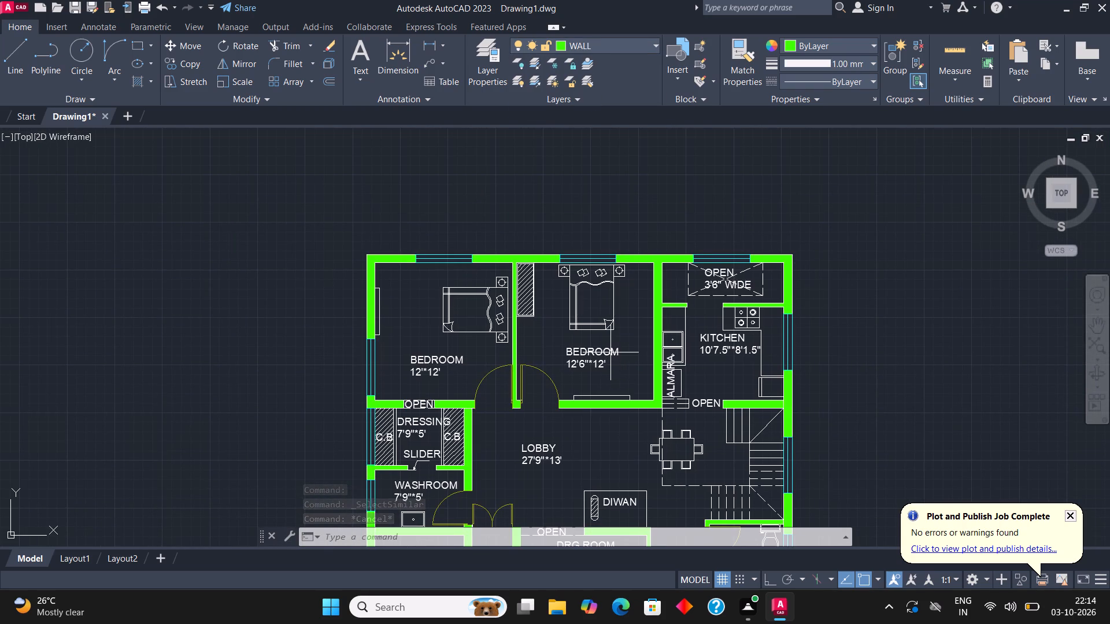
scroll(501, 309, "up", 2)
left_click(506, 408)
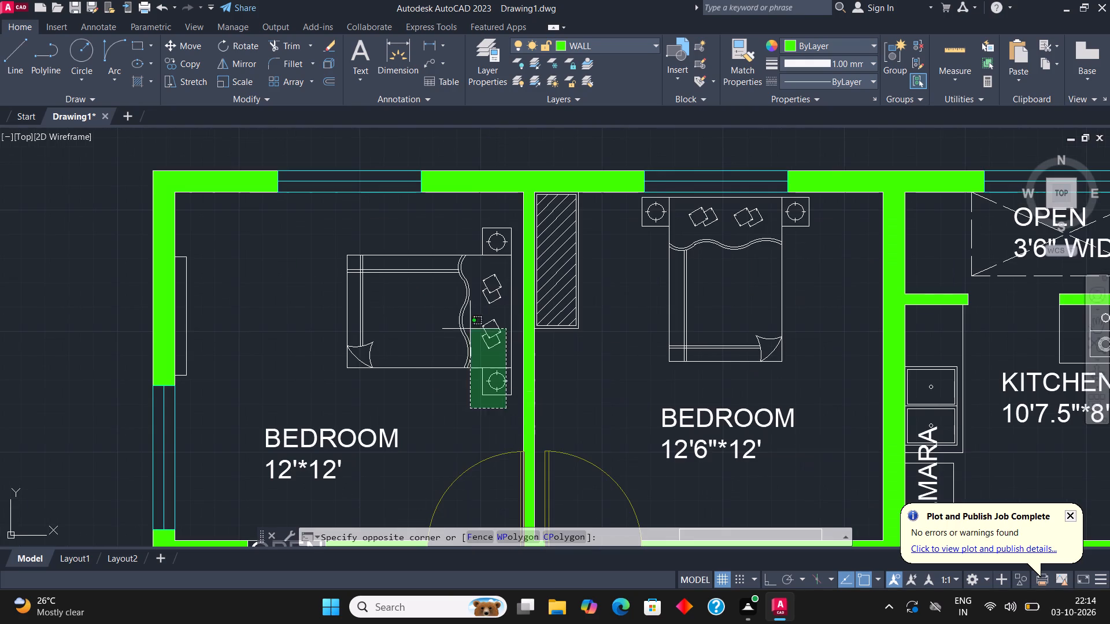
left_click(336, 233)
left_click(606, 40)
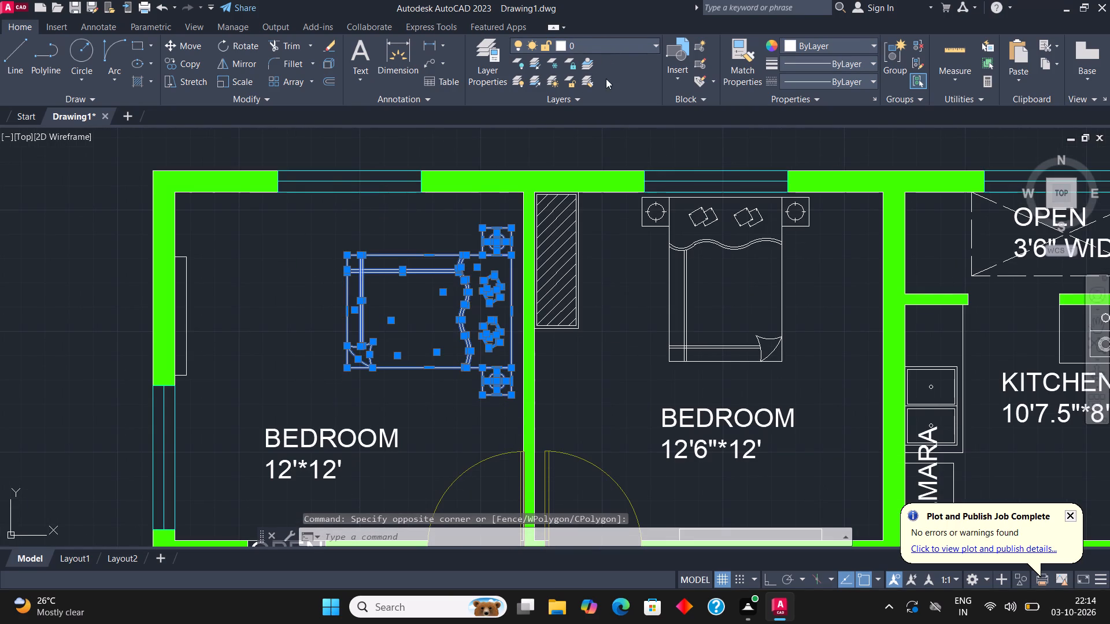
left_click(600, 94)
scroll(365, 342, "down", 1)
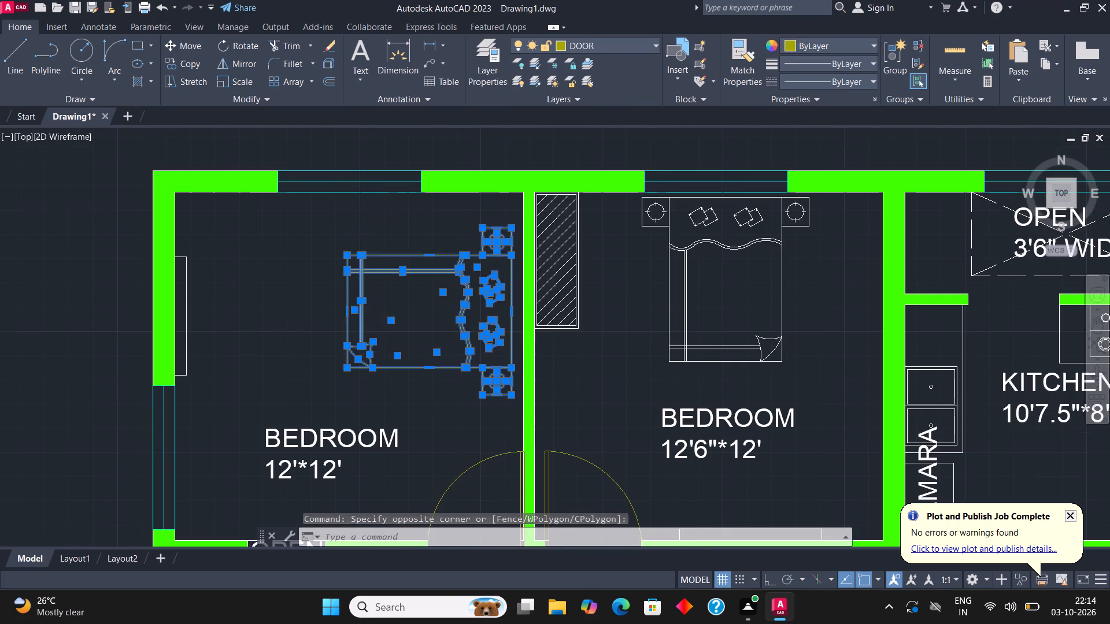
scroll(365, 343, "down", 1)
key("Escape")
Move the bed, pillows and bedside tables in the 12'6"*12' bedroom to the DOOR layer.
middle_click_drag(521, 338, 523, 409)
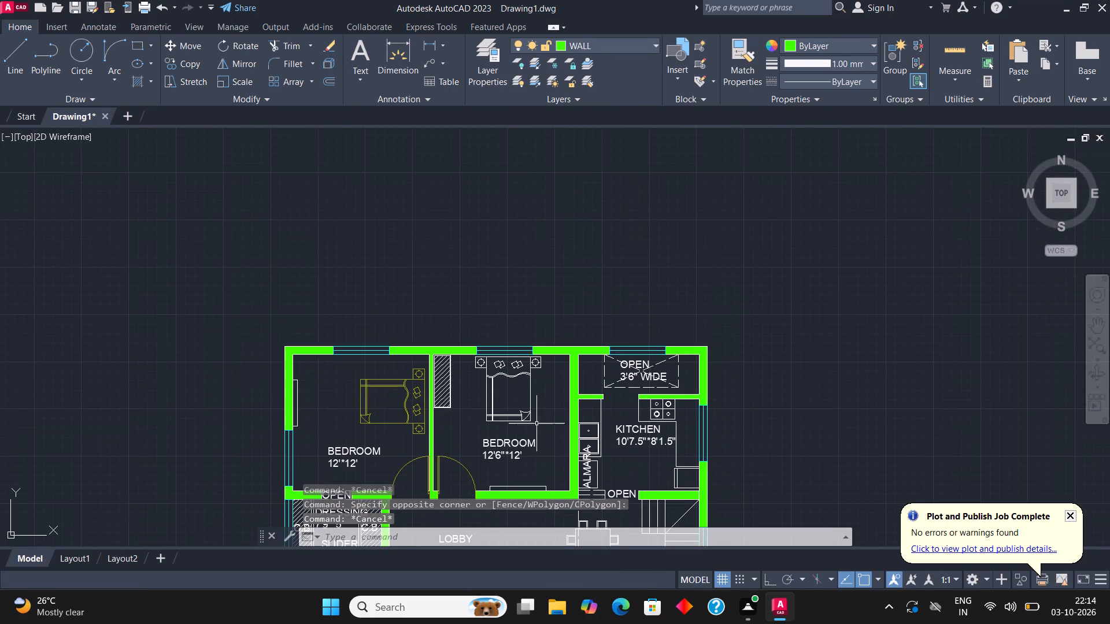
scroll(534, 421, "up", 2)
left_click(535, 437)
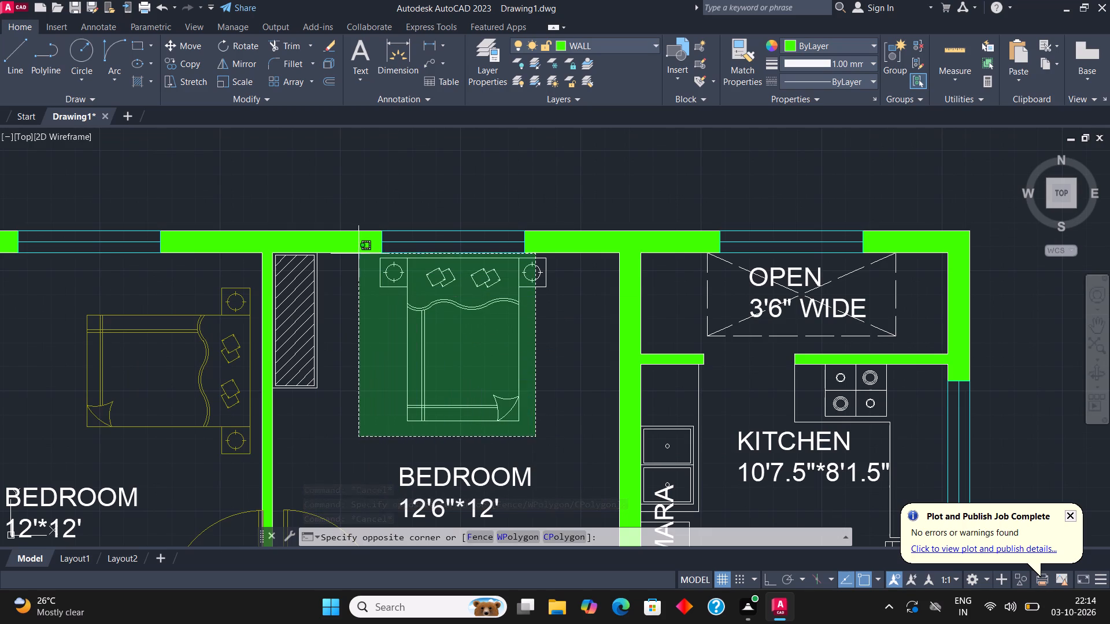
left_click(377, 265)
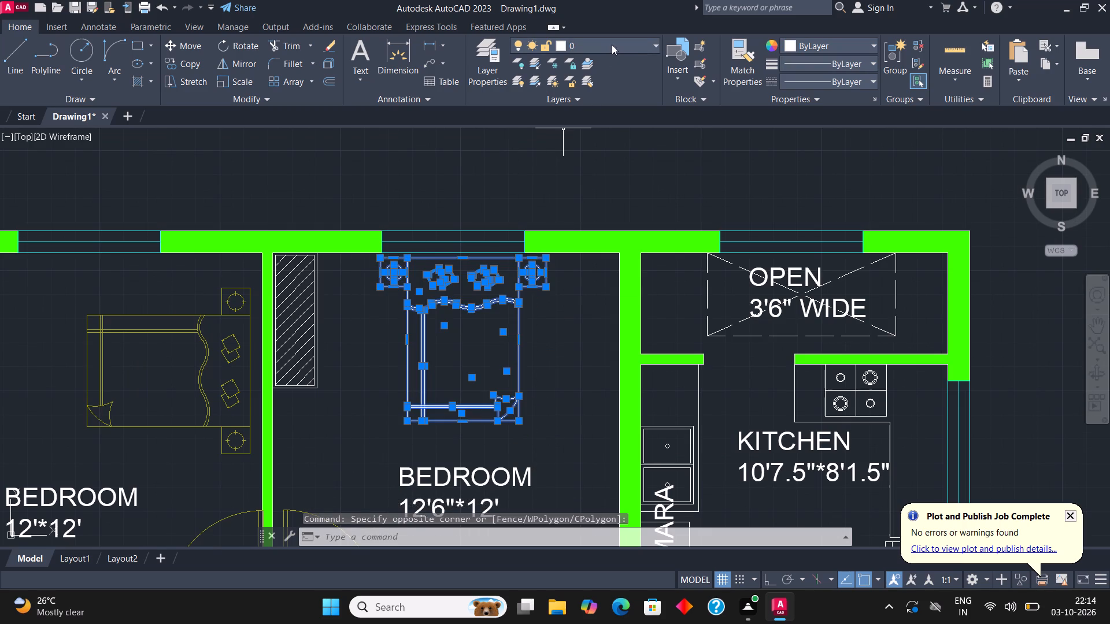
left_click(612, 44)
left_click(606, 97)
scroll(425, 293, "down", 2)
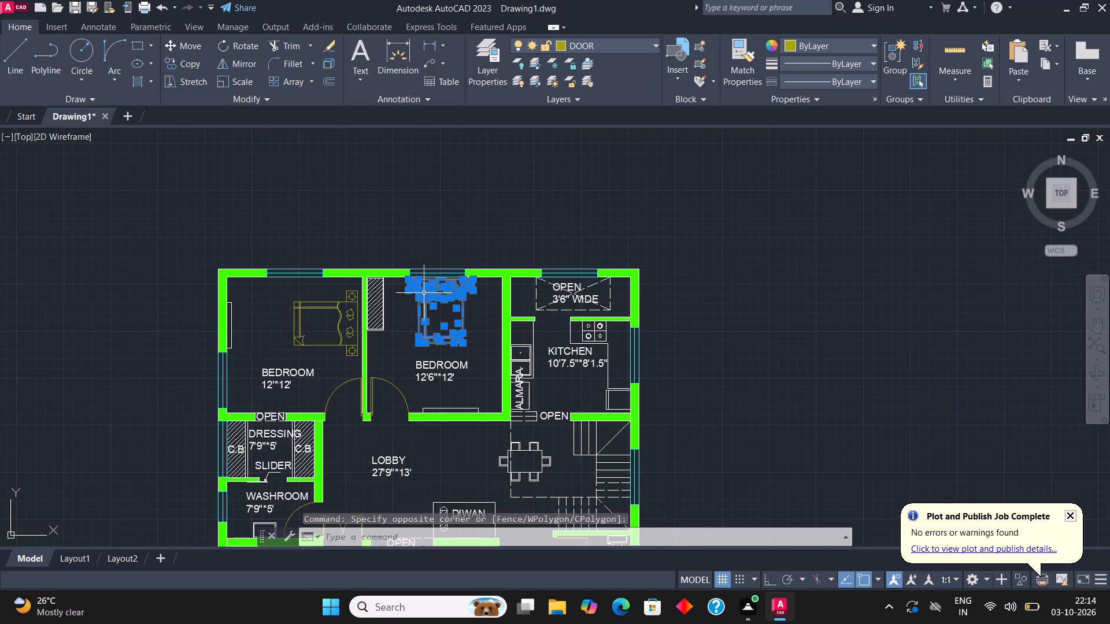
key("Escape")
Reselect the head end of the 12'6"*12' bedroom's bed with its pillows and bedside tables, and assign the selection to the DOOR layer.
scroll(467, 292, "up", 3)
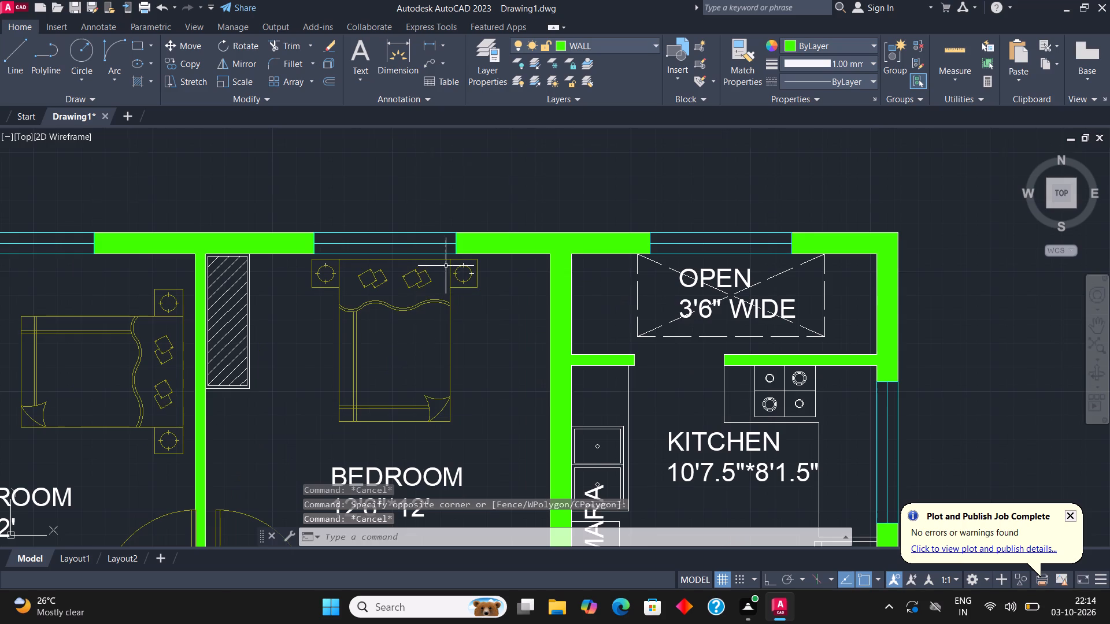
scroll(449, 262, "up", 2)
left_click(573, 383)
scroll(550, 347, "down", 1)
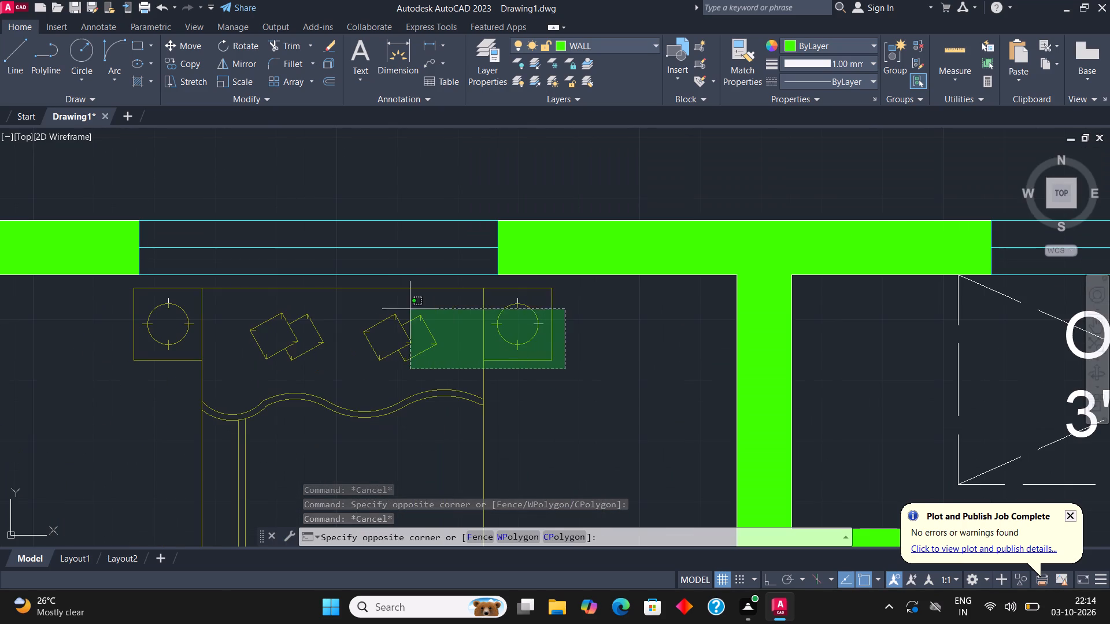
left_click(135, 293)
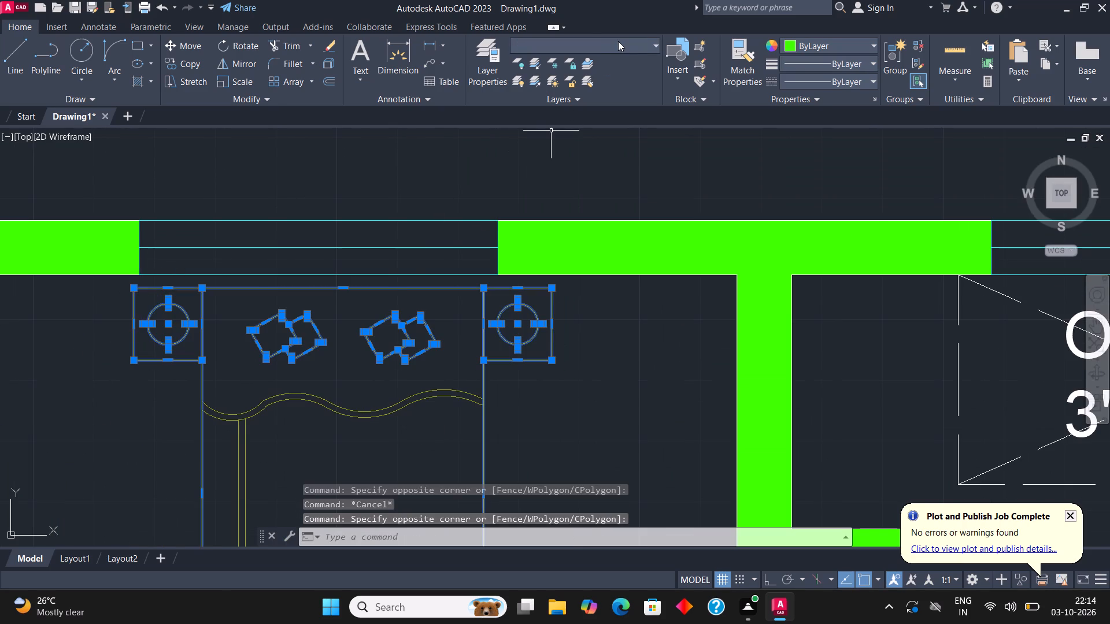
left_click(619, 41)
left_click(580, 99)
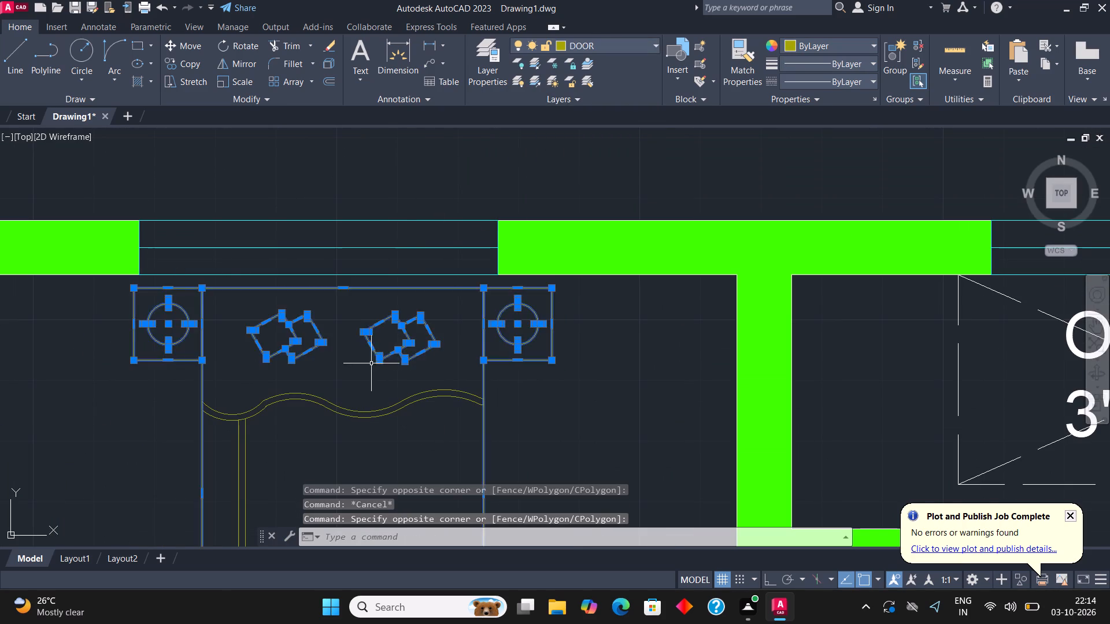
scroll(371, 368, "down", 3)
key("Escape")
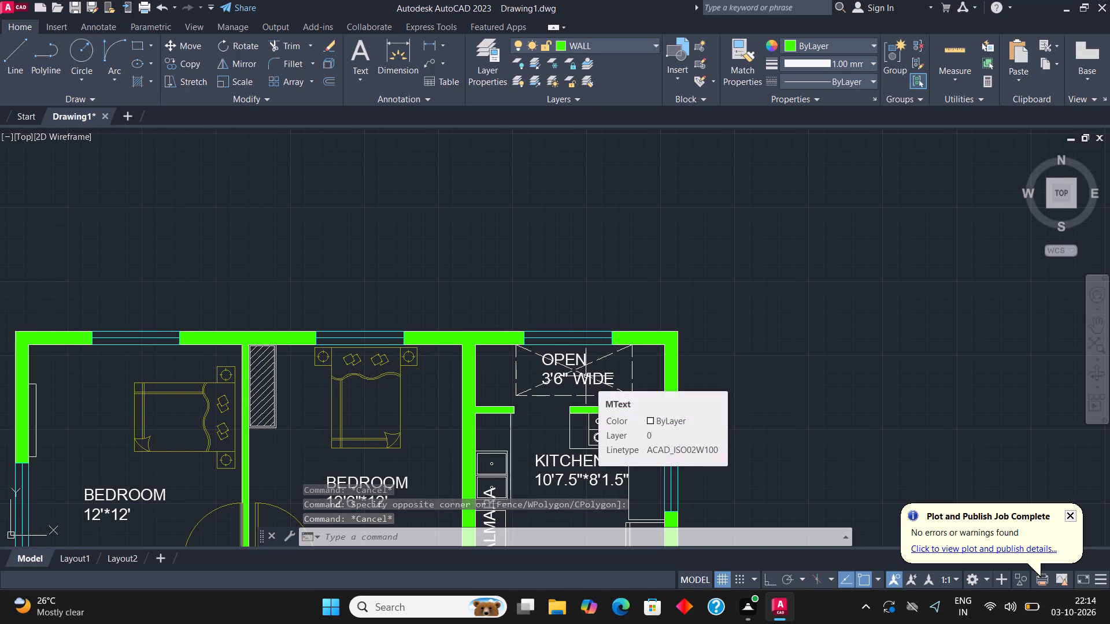
Create a new layer named A with magenta index colour 210.
scroll(611, 259, "down", 1)
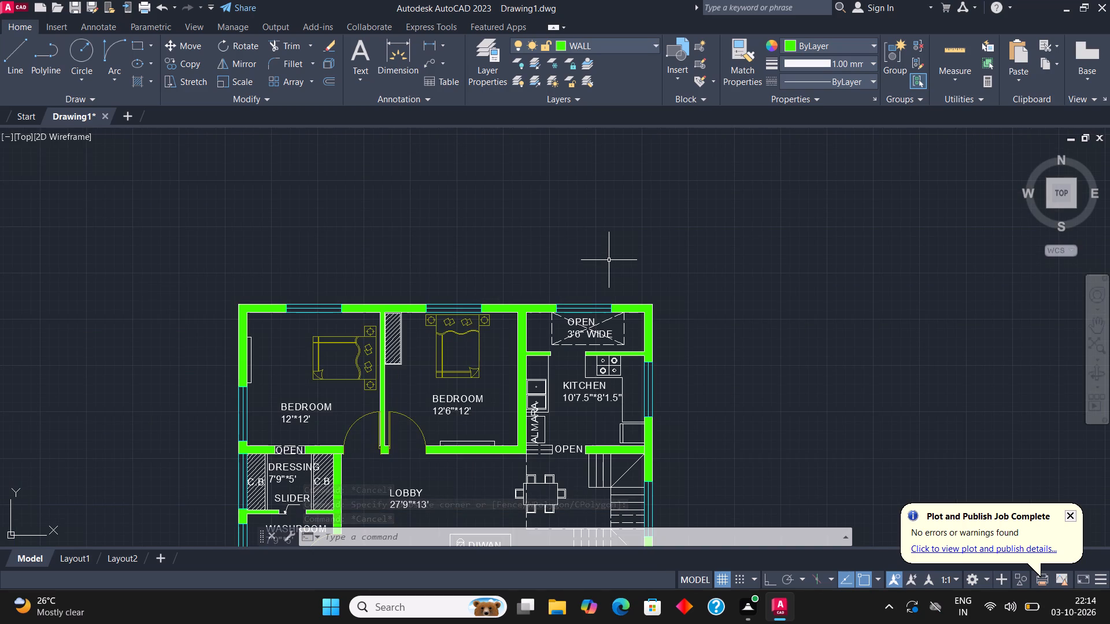
middle_click_drag(584, 296, 559, 335)
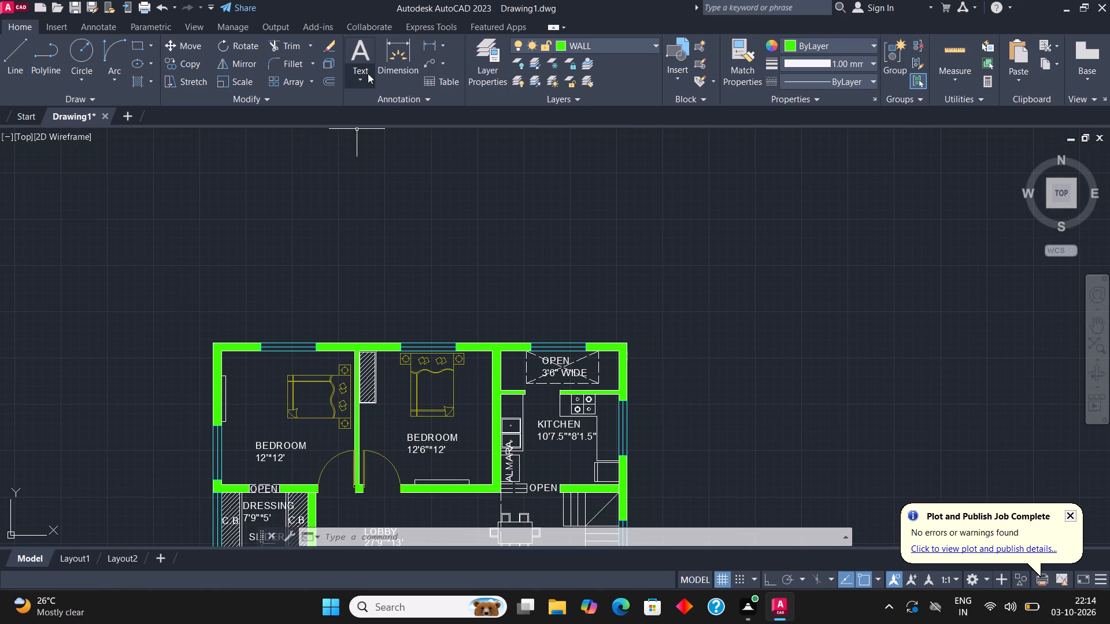
left_click(476, 56)
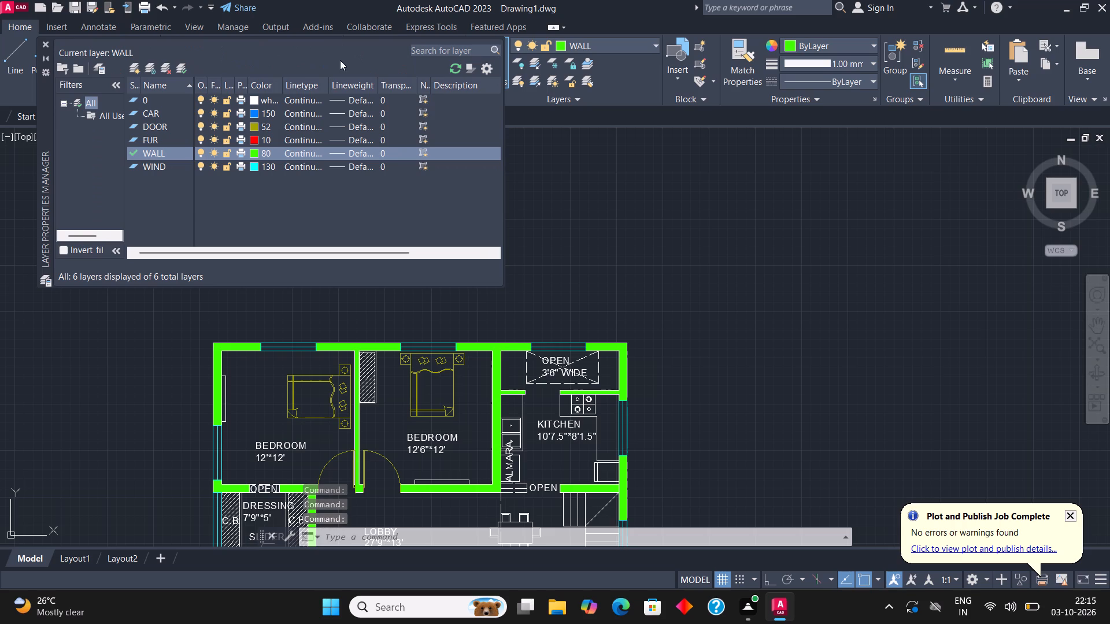
left_click(137, 64)
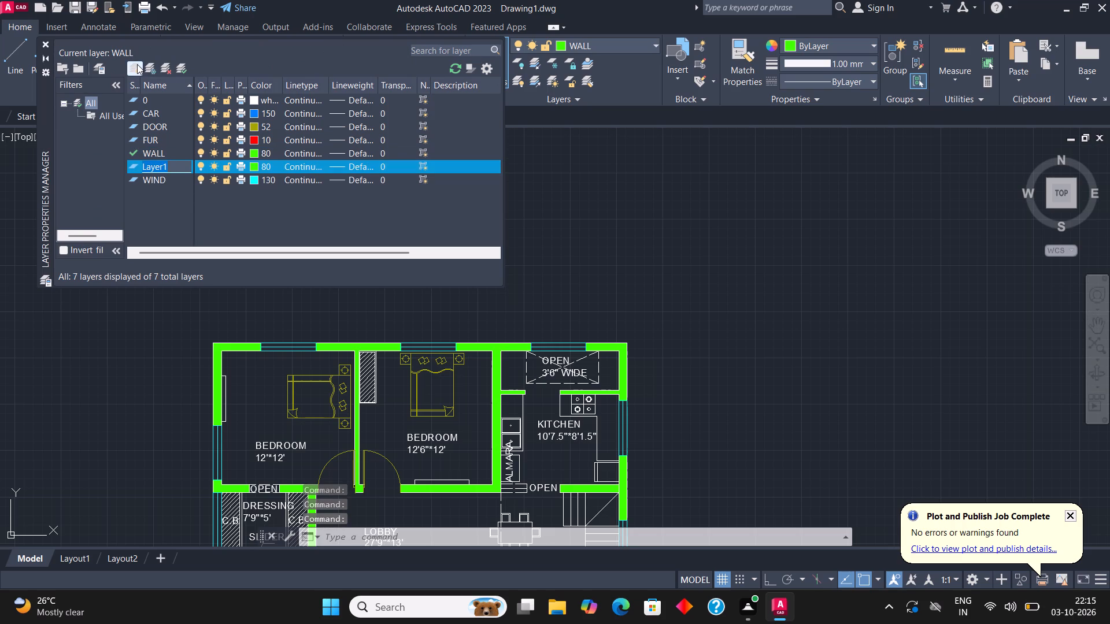
key("a")
left_click(255, 168)
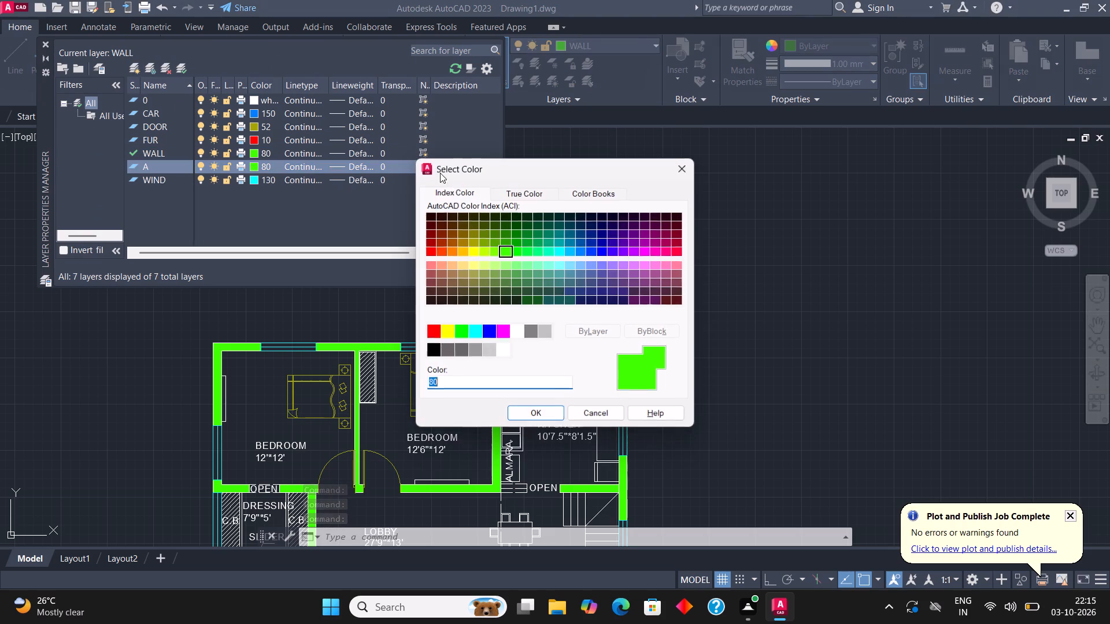
left_click(647, 253)
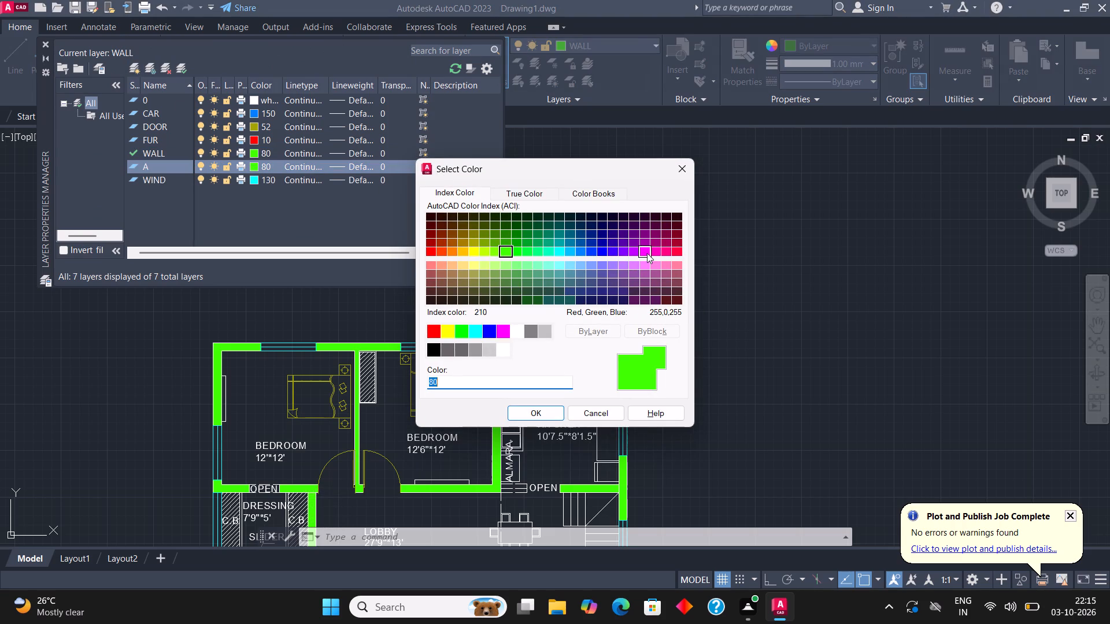
left_click(541, 415)
Close the layer manager and move the OPEN 3'6" WIDE label, its dashed rectangle and one dashed diagonal to layer A.
scroll(462, 451, "down", 1)
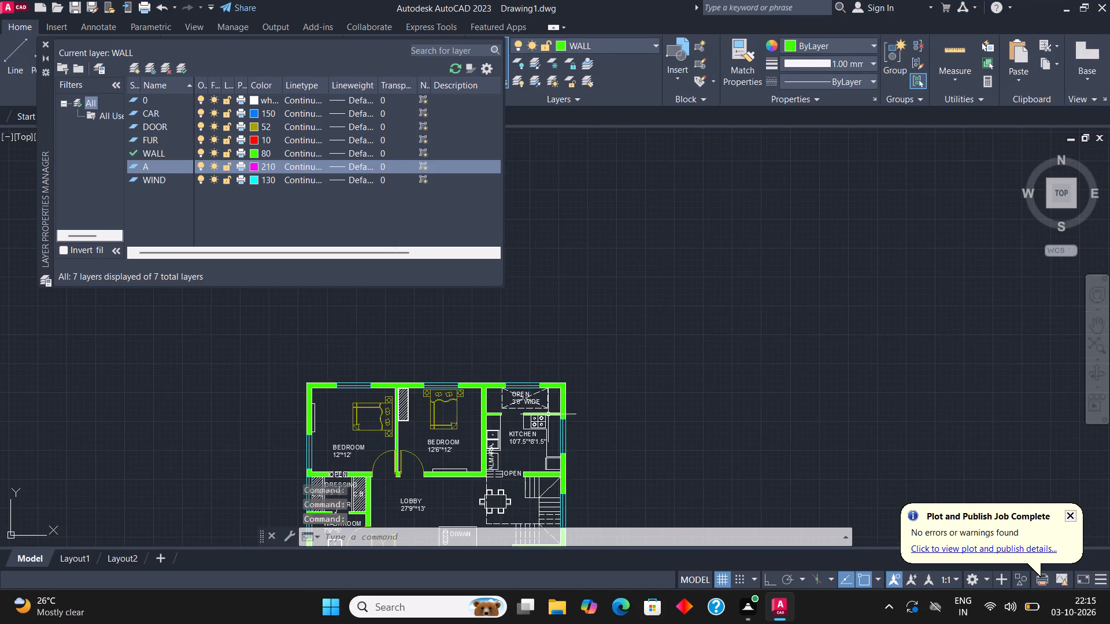
scroll(547, 395, "up", 5)
left_click(544, 410)
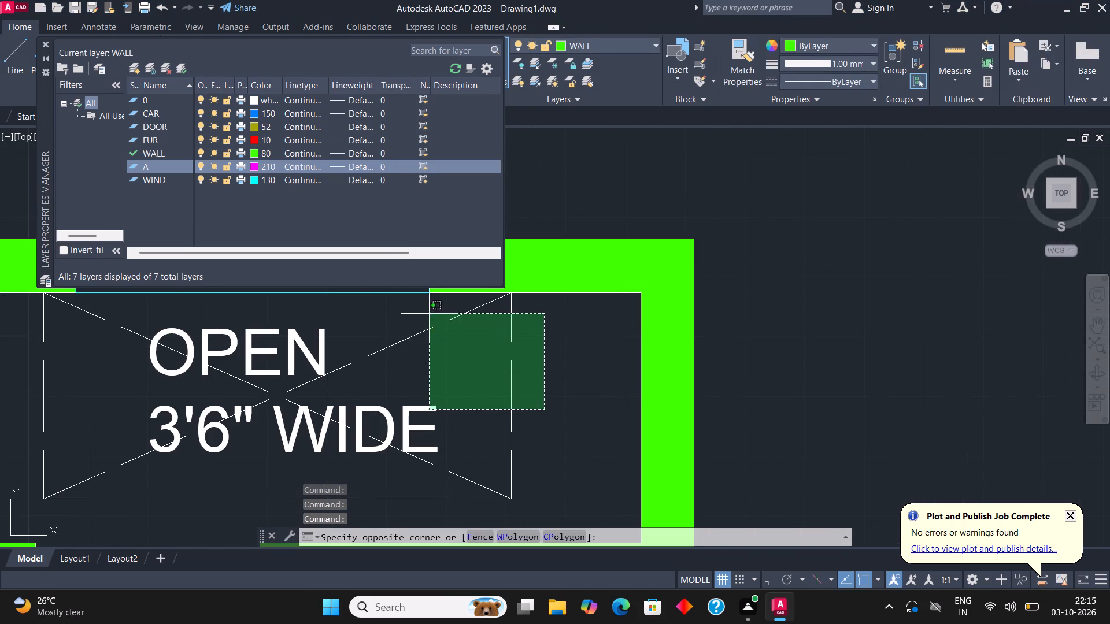
left_click(429, 312)
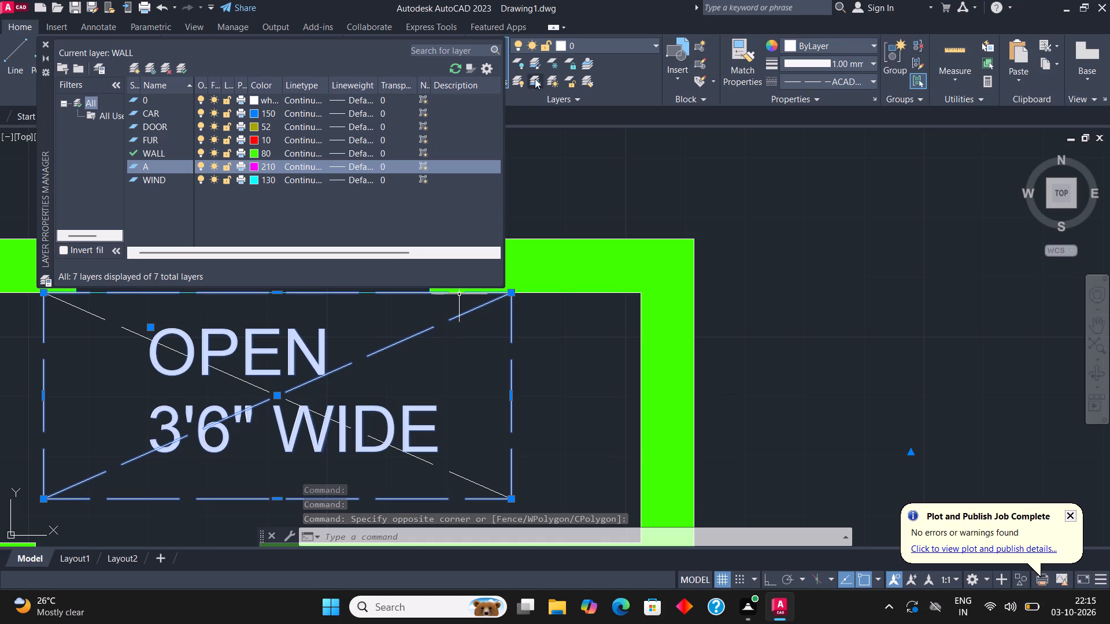
left_click(47, 43)
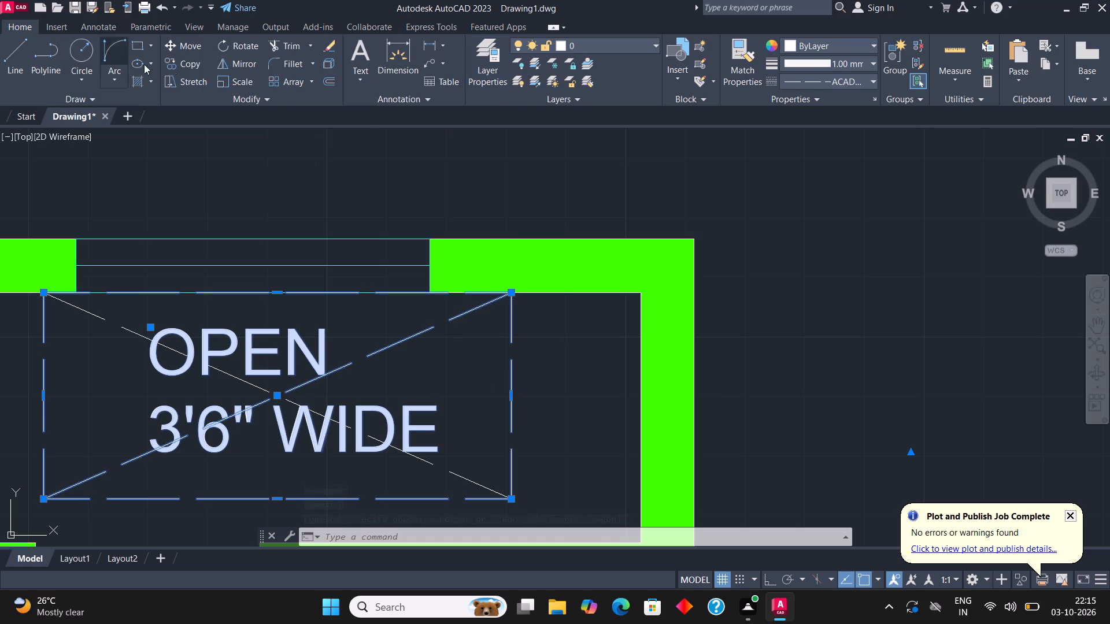
left_click(589, 46)
left_click(586, 83)
scroll(539, 258, "down", 2)
key("Escape")
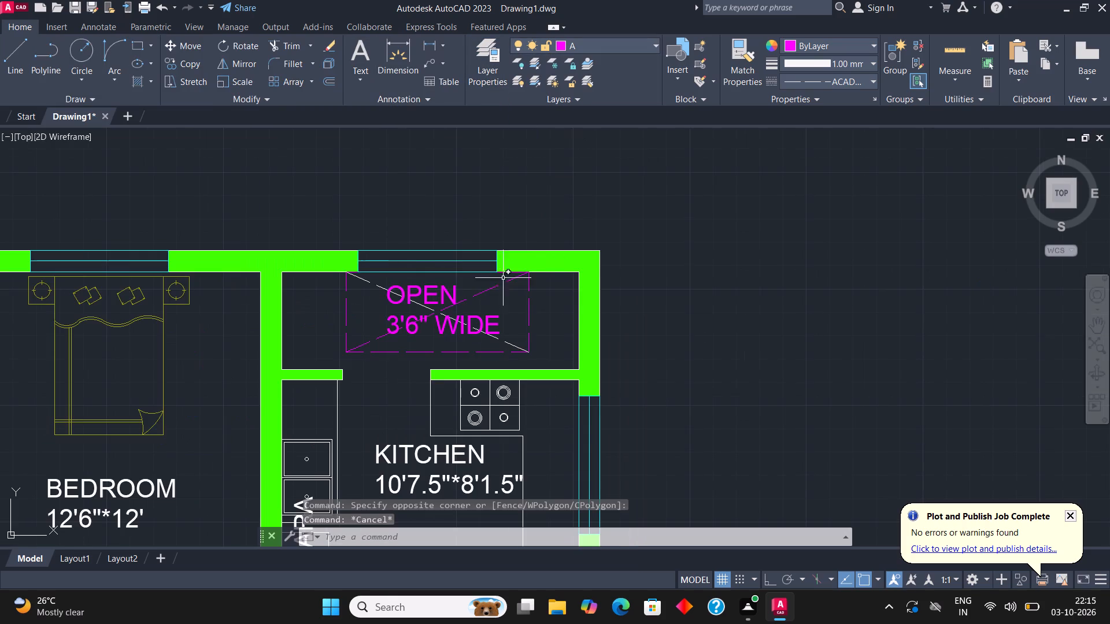
Put the OPEN 3'6" WIDE label text back on layer 0.
scroll(406, 284, "up", 1)
left_click(401, 295)
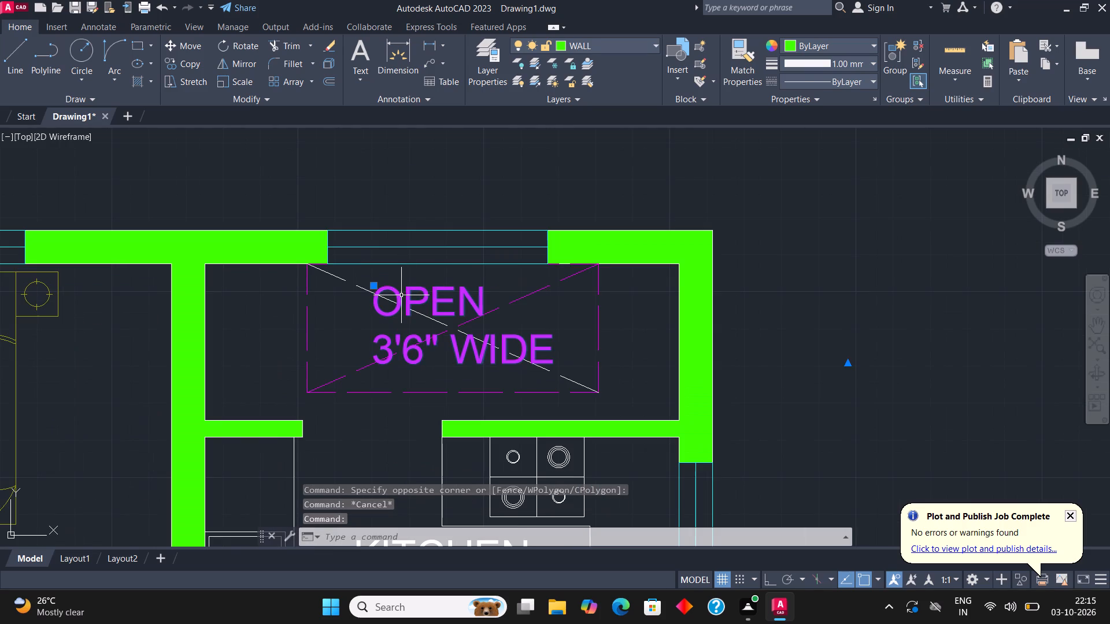
left_click(586, 39)
left_click(582, 57)
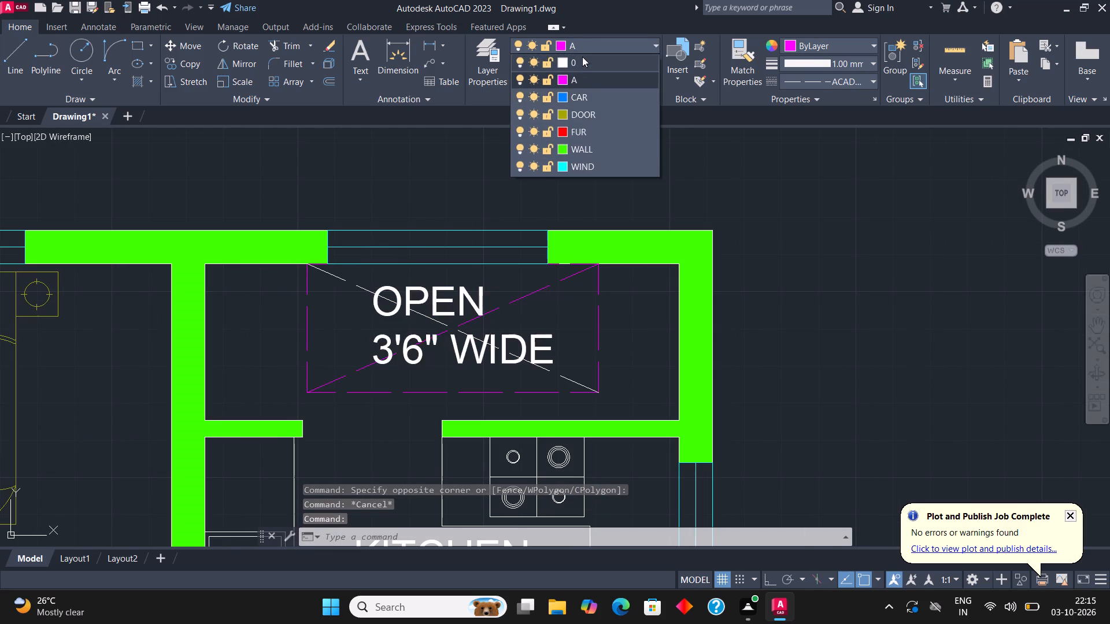
scroll(480, 314, "down", 1)
key("Escape")
Move the remaining white dashed diagonal of the OPEN 3'6" WIDE area to layer A.
scroll(426, 304, "up", 2)
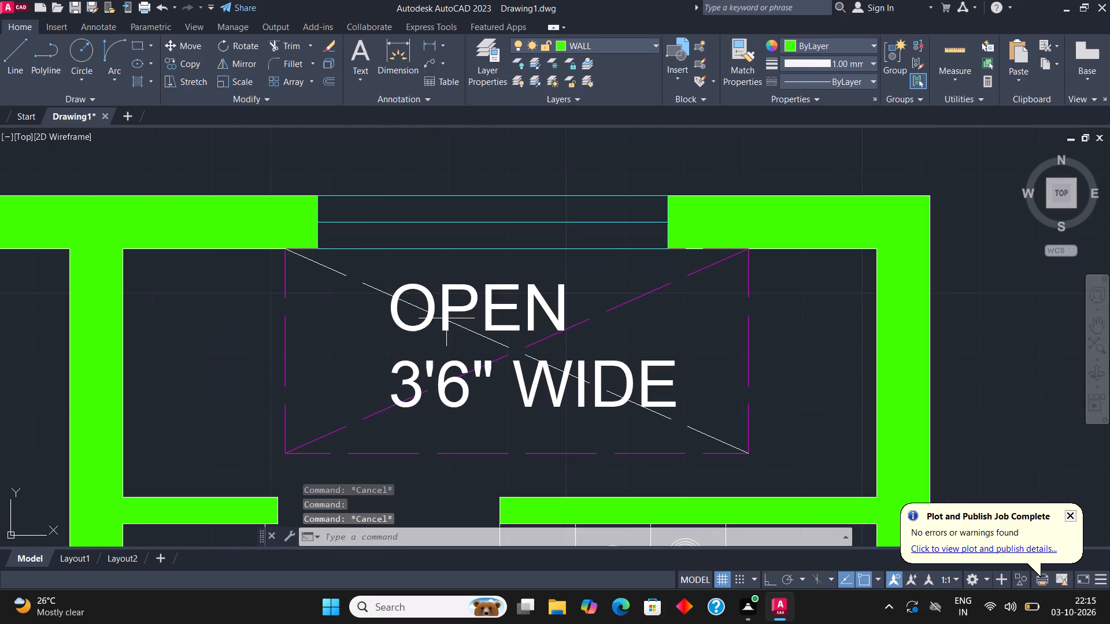
left_click(465, 326)
left_click(603, 42)
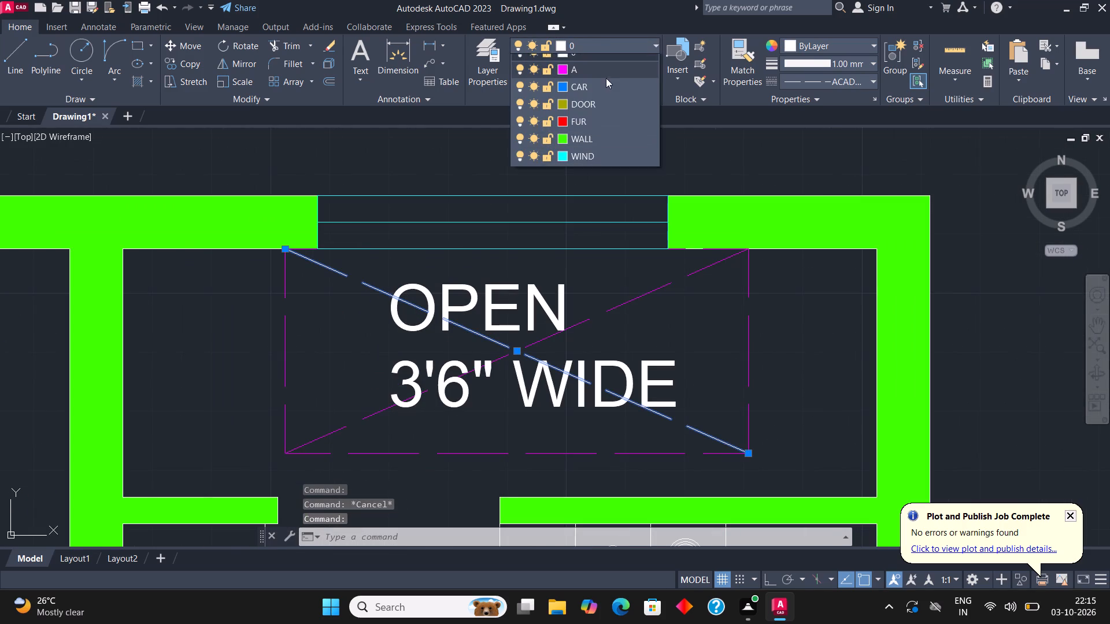
left_click(606, 77)
scroll(501, 256, "down", 2)
key("Escape")
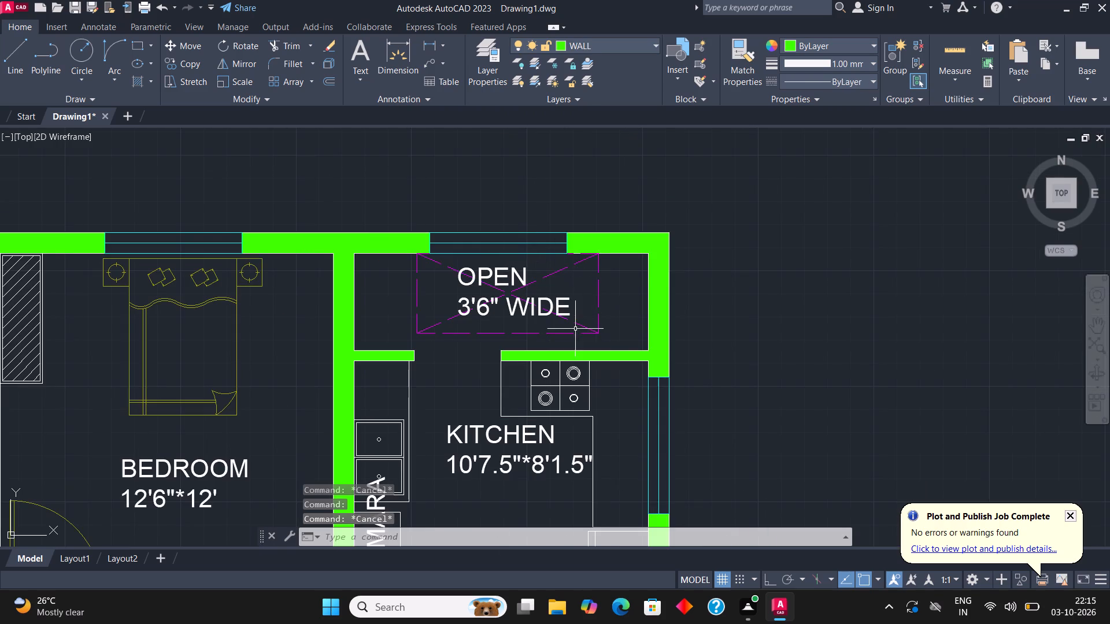
Move the kitchen counter edge lines and the double sink with its two drain circles to layer WIND.
middle_click_drag(589, 336, 592, 260)
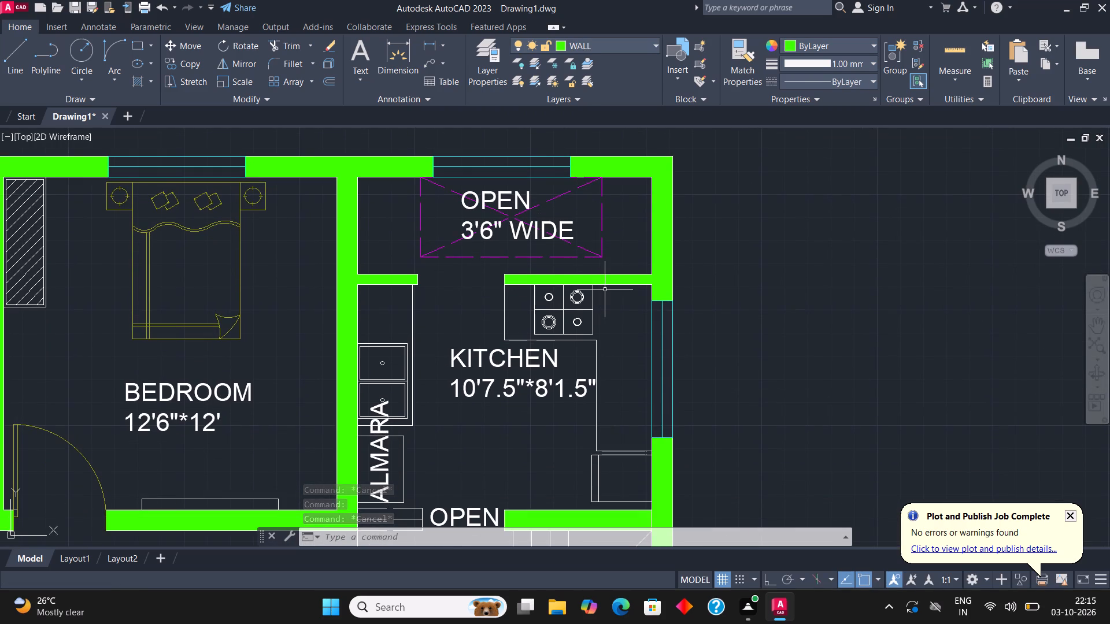
scroll(608, 363, "up", 1)
middle_click_drag(553, 291, 569, 347)
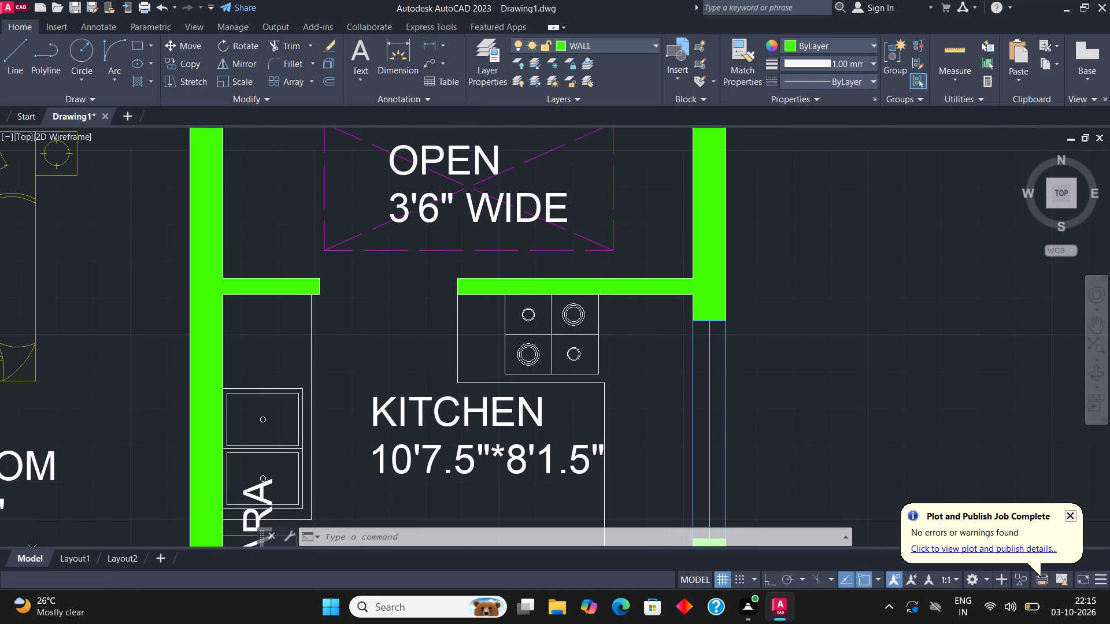
scroll(425, 351, "up", 1)
left_click(514, 418)
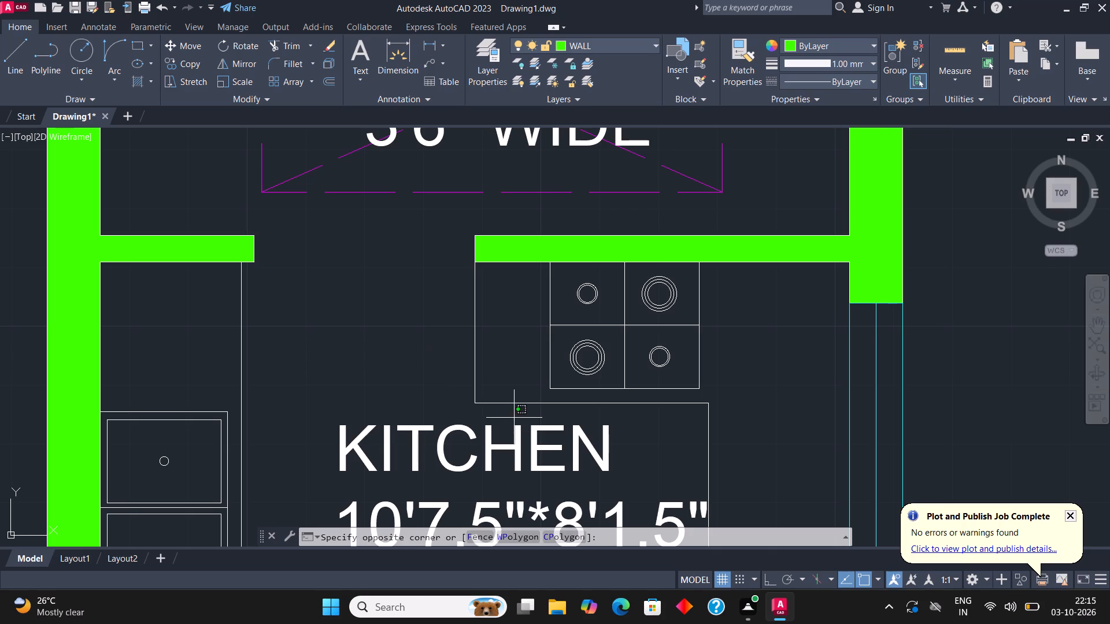
left_click(447, 363)
scroll(509, 363, "down", 1)
scroll(629, 411, "up", 1)
left_click_drag(656, 432, 646, 422)
left_click(628, 404)
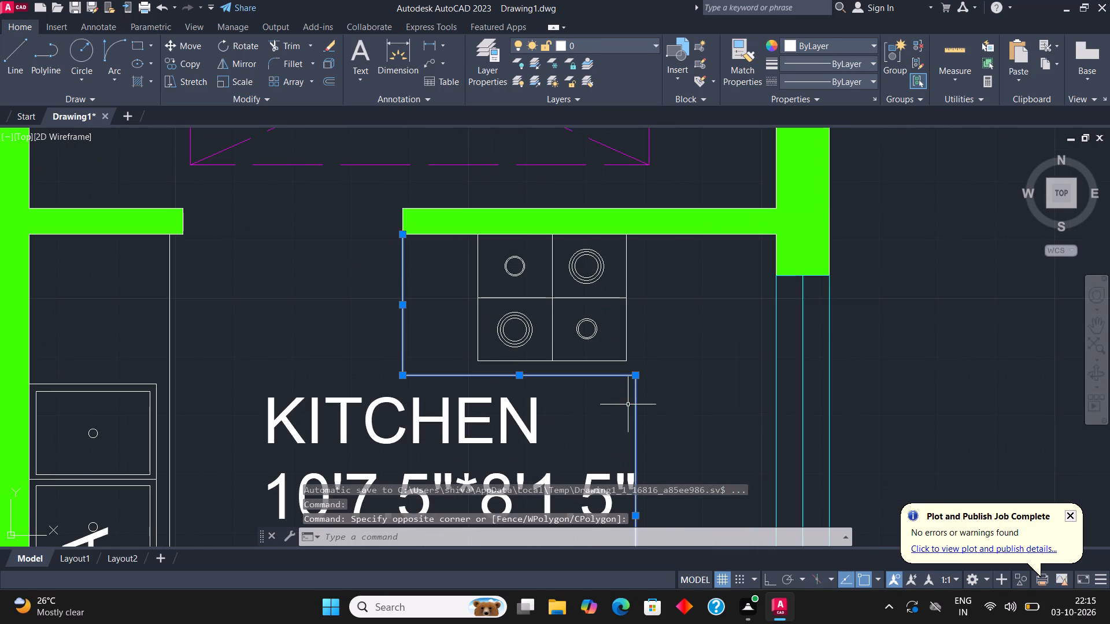
scroll(642, 278, "down", 2)
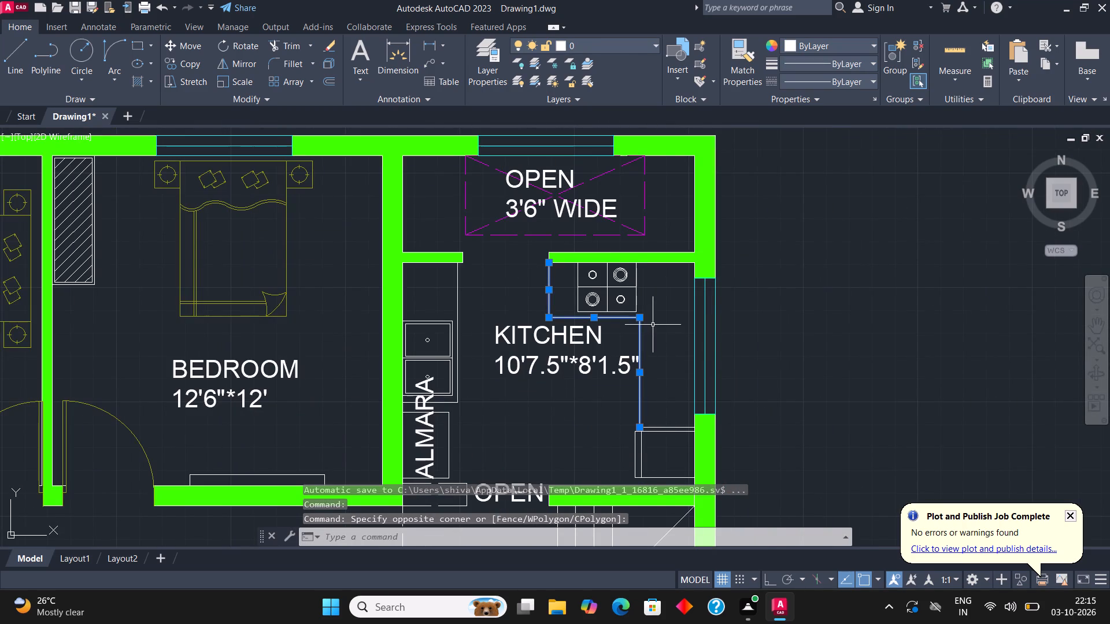
scroll(652, 430, "up", 1)
left_click(652, 429)
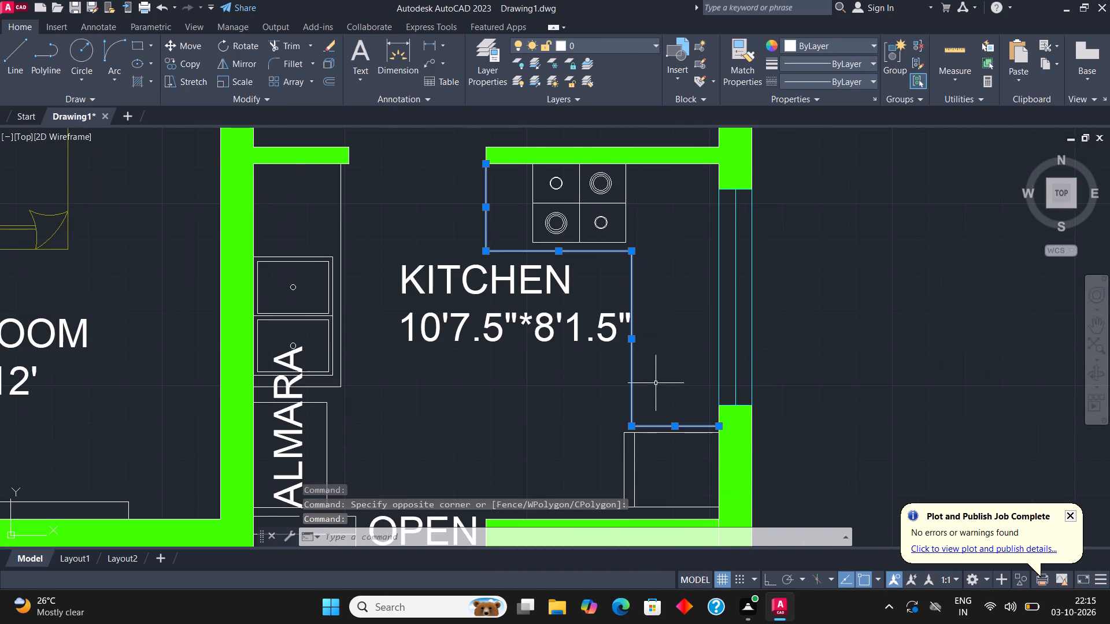
scroll(693, 408, "down", 1)
scroll(443, 354, "up", 1)
left_click(512, 398)
left_click(457, 281)
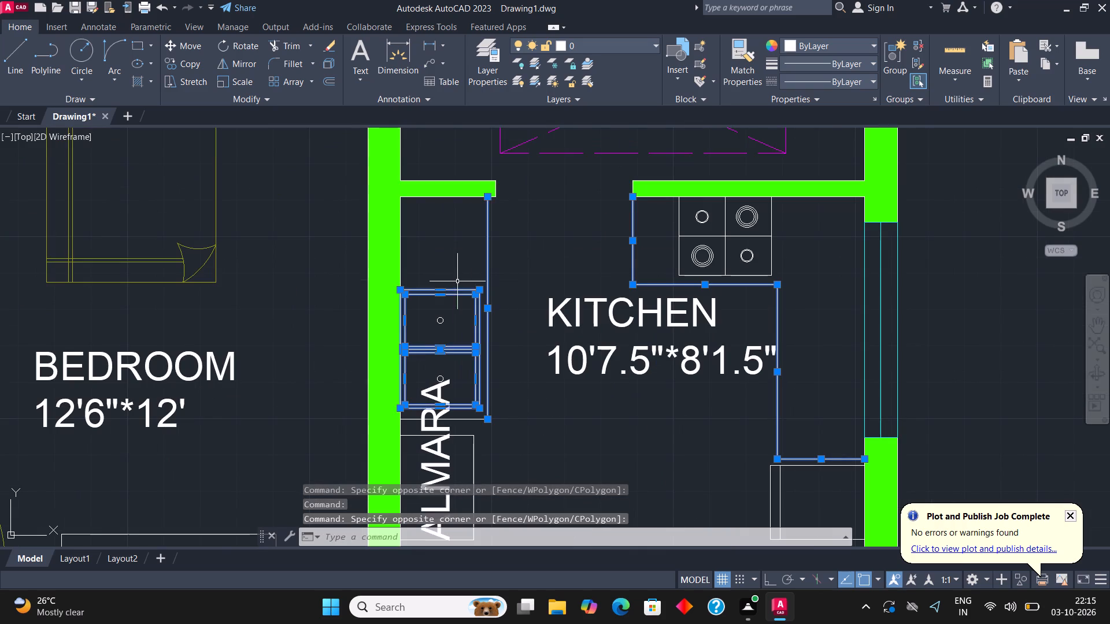
scroll(429, 378, "up", 2)
left_click(449, 381)
left_click(444, 363)
left_click(464, 210)
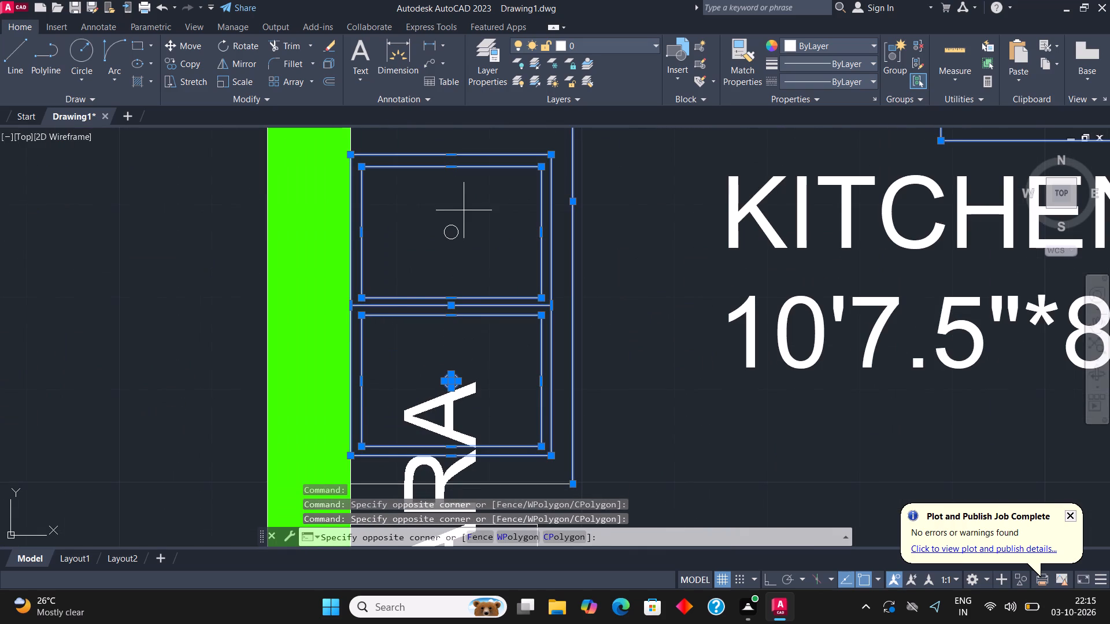
left_click(438, 244)
left_click(594, 47)
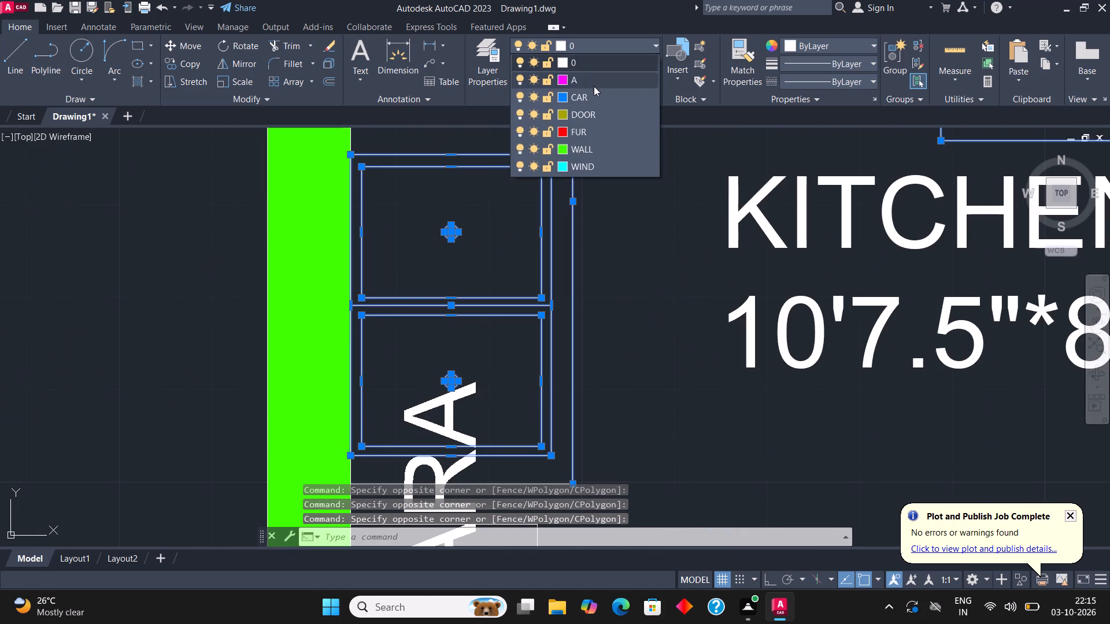
left_click(595, 166)
scroll(420, 288, "down", 2)
key("Escape")
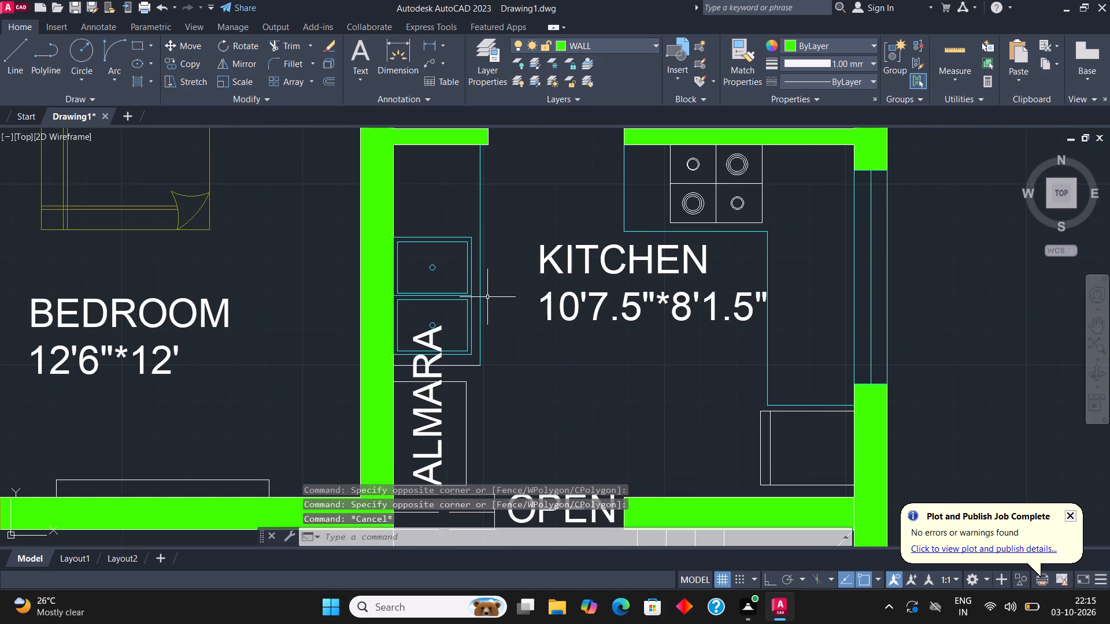
Move the small dashed rectangle and its centre line beside the OPEN label below the kitchen to layer A.
scroll(483, 306, "down", 2)
middle_click_drag(588, 324, 547, 299)
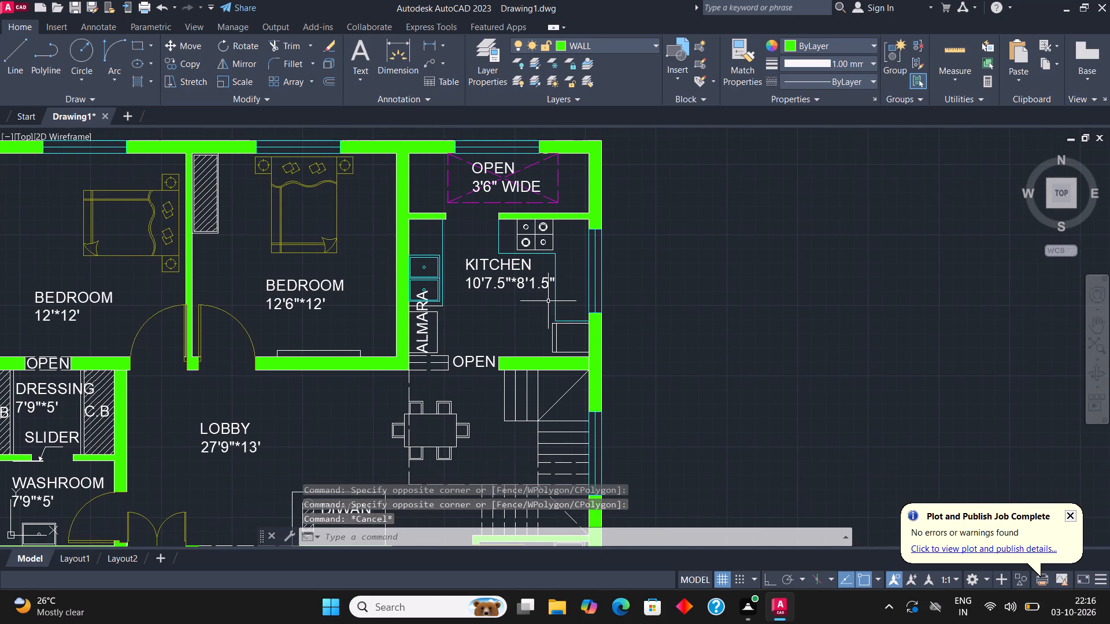
middle_click_drag(560, 286, 561, 288)
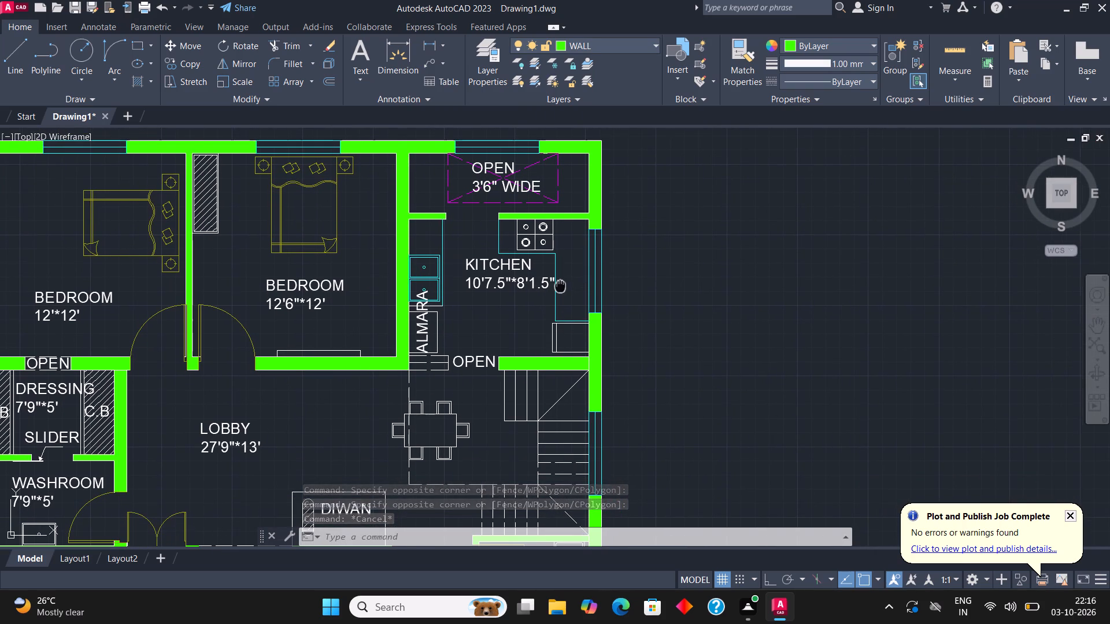
middle_click_drag(561, 288, 562, 365)
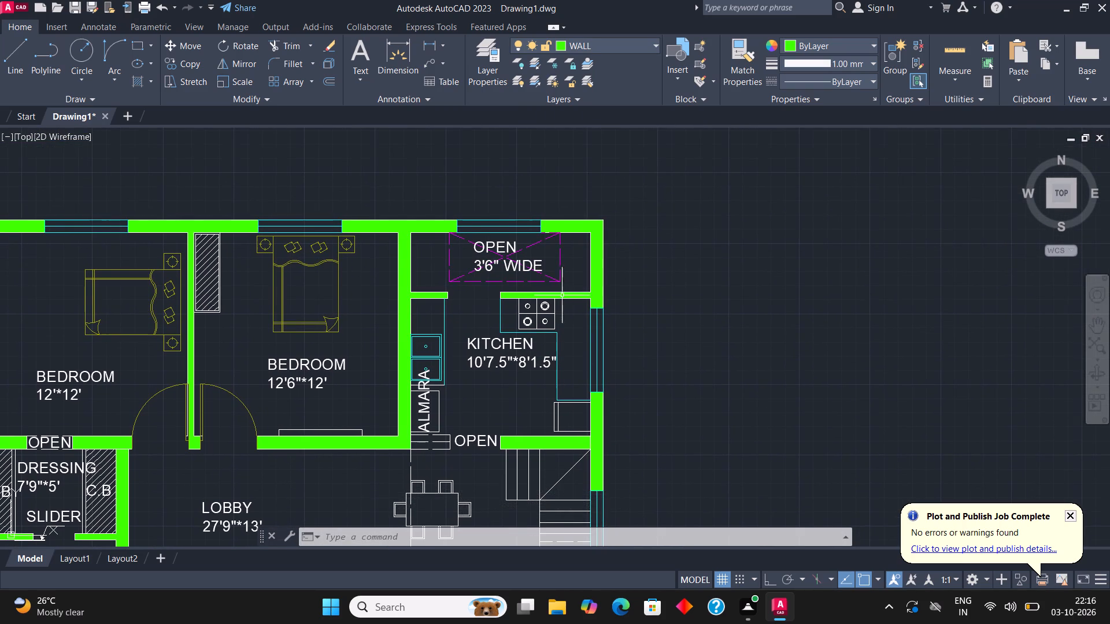
middle_click_drag(544, 392, 608, 339)
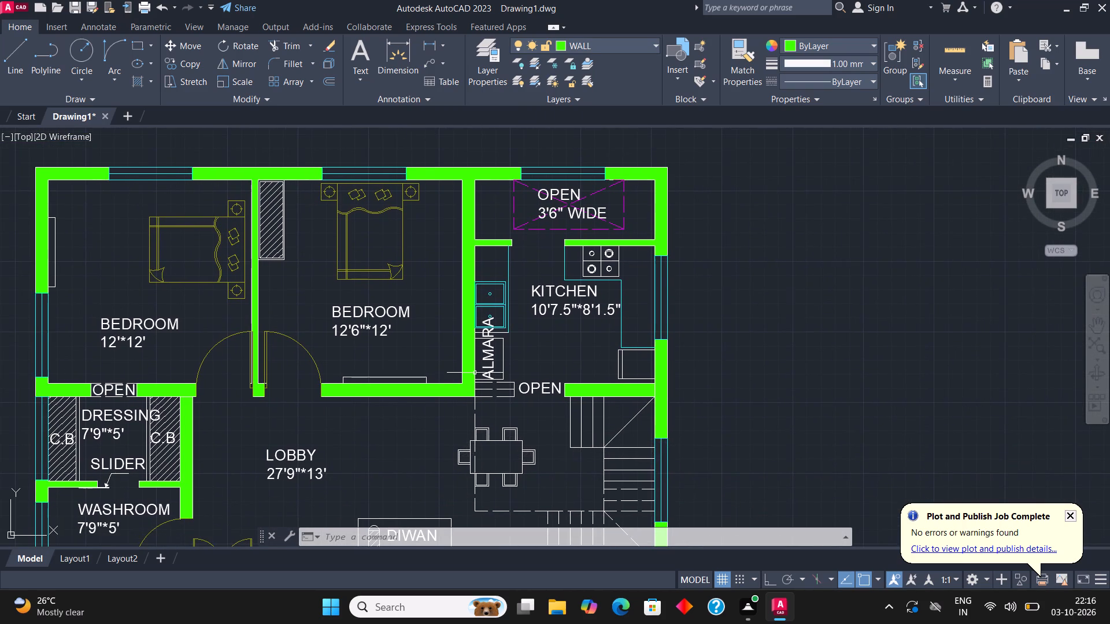
scroll(505, 388, "up", 3)
left_click(516, 437)
left_click(509, 359)
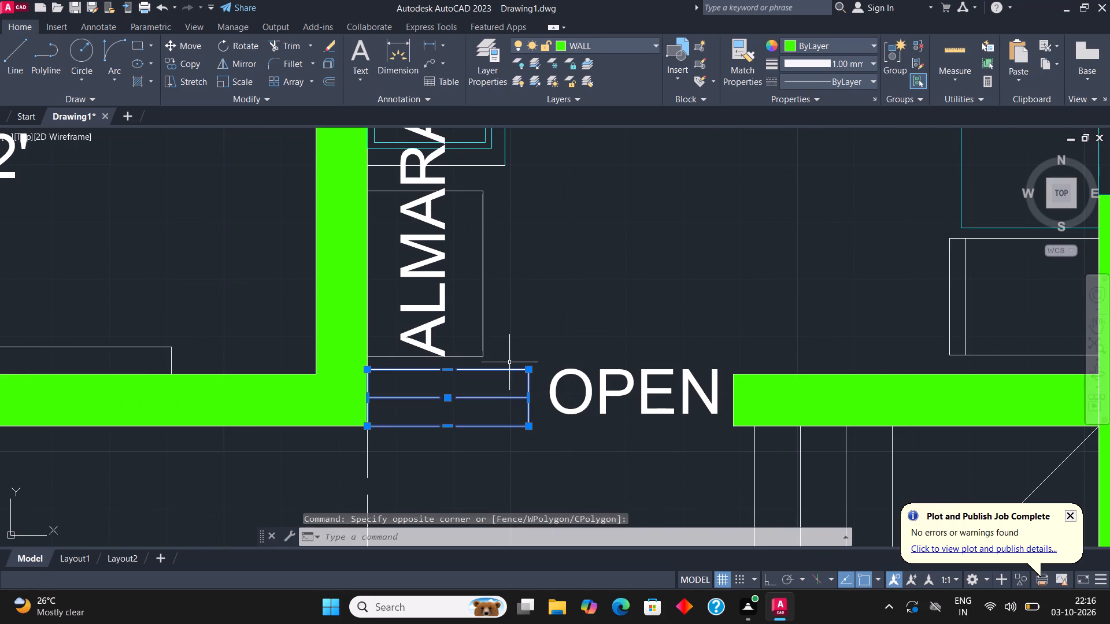
left_click(617, 44)
left_click(610, 79)
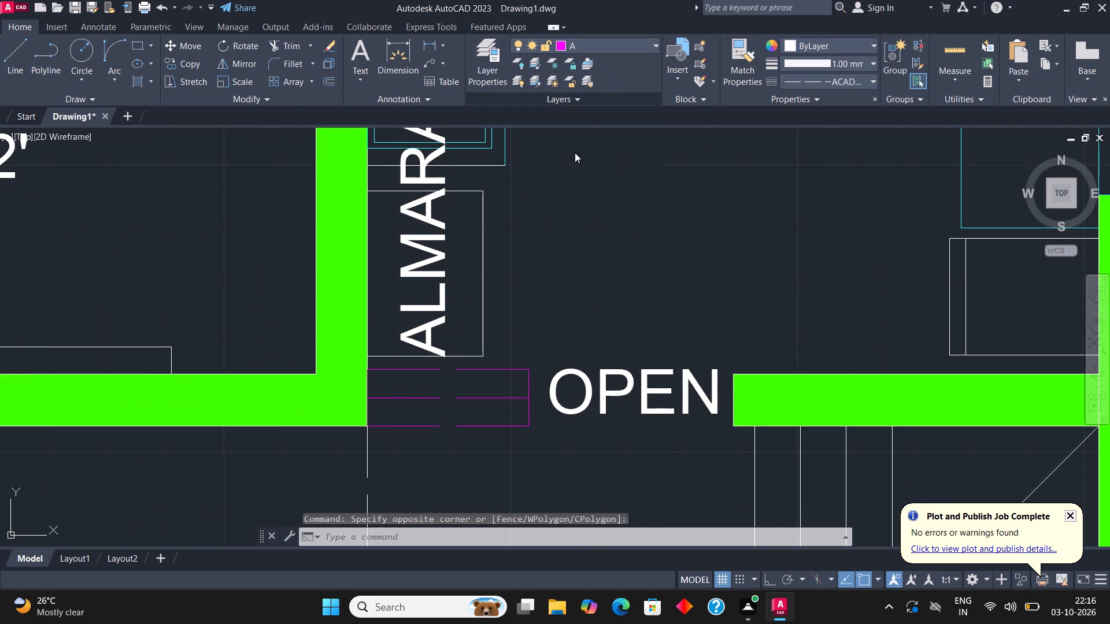
scroll(449, 335, "down", 3)
key("Escape")
Move the hatched bolster inside the DIWAN rectangle to layer DOOR.
middle_click_drag(582, 381, 554, 335)
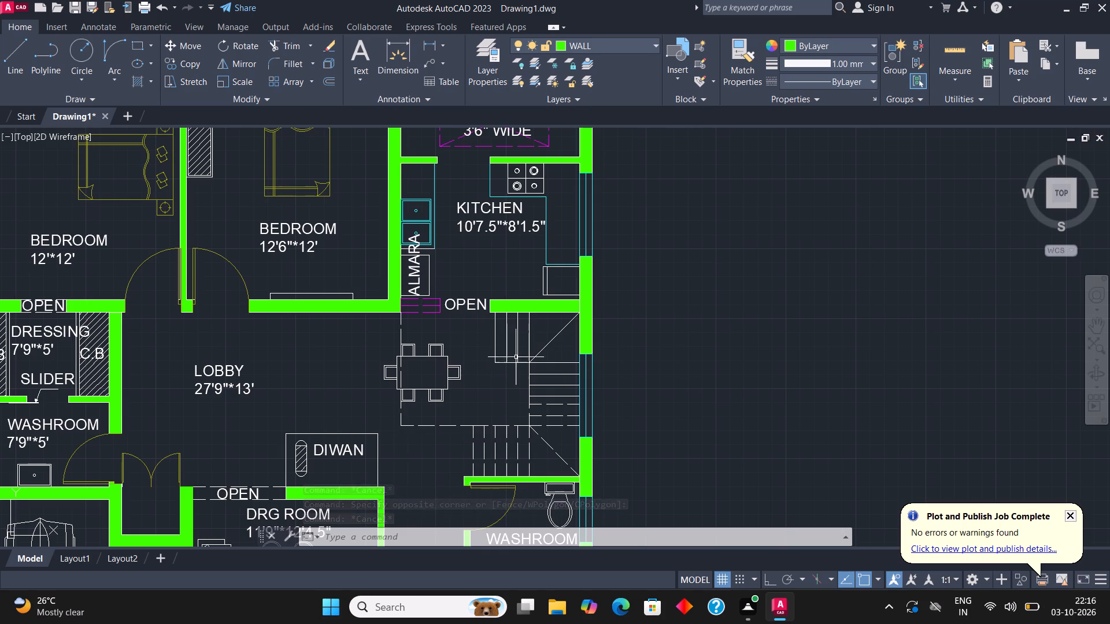
scroll(536, 337, "down", 1)
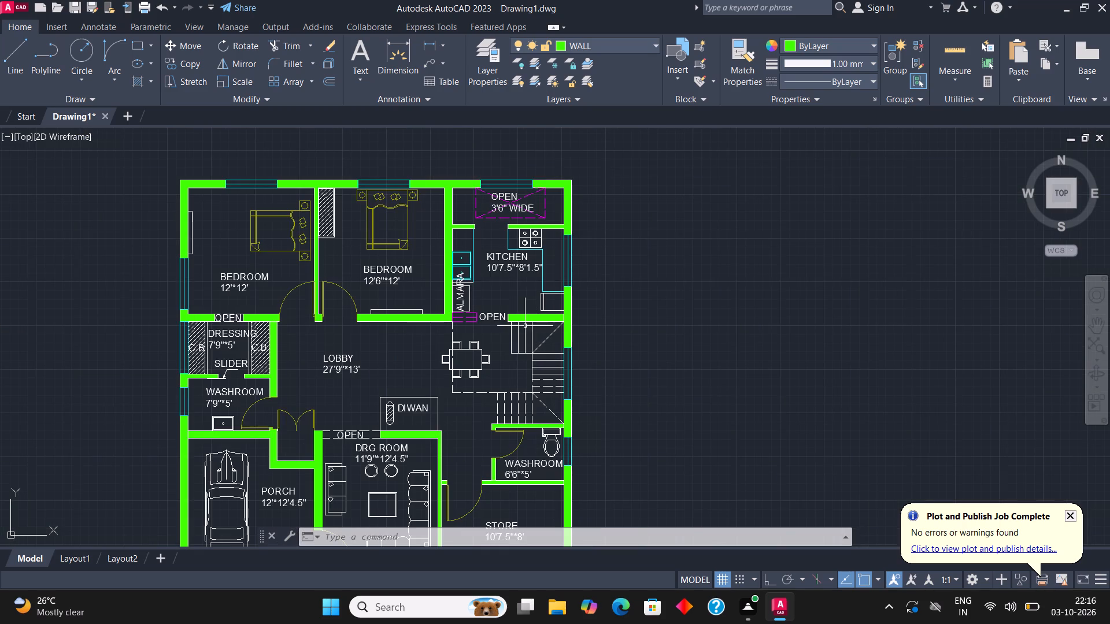
middle_click_drag(484, 378, 532, 316)
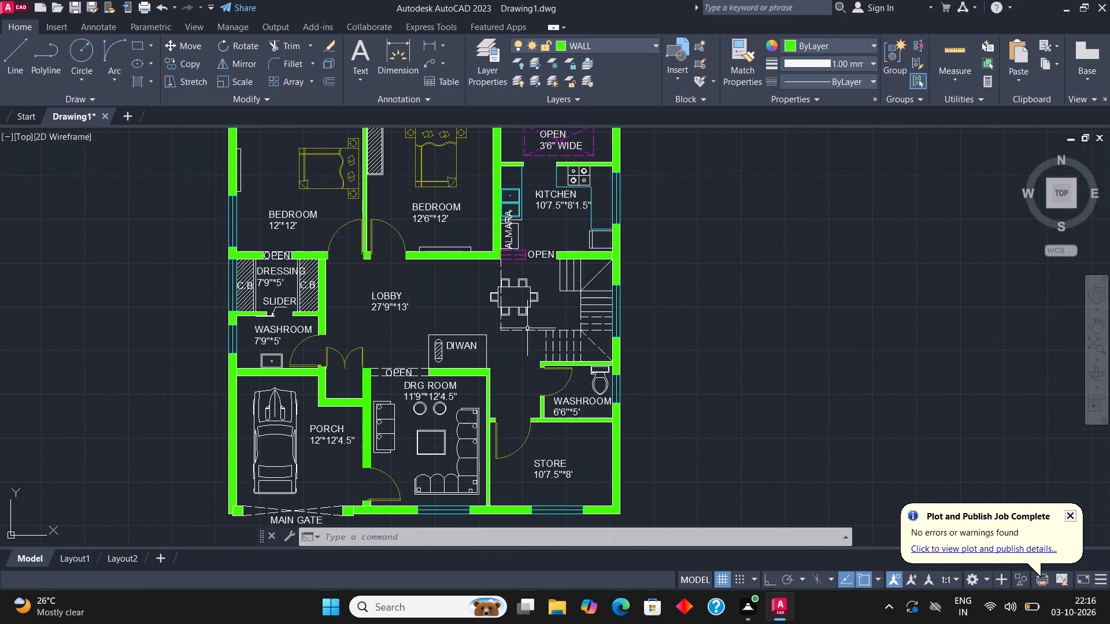
scroll(430, 348, "up", 2)
scroll(462, 392, "up", 1)
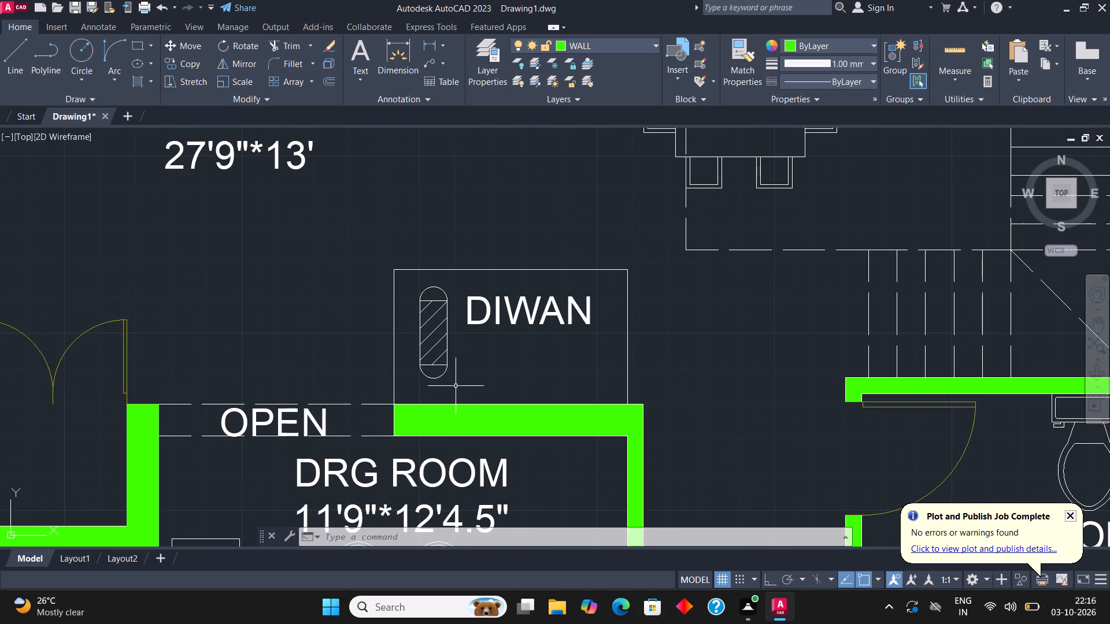
scroll(455, 386, "up", 1)
left_click_drag(452, 386, 449, 380)
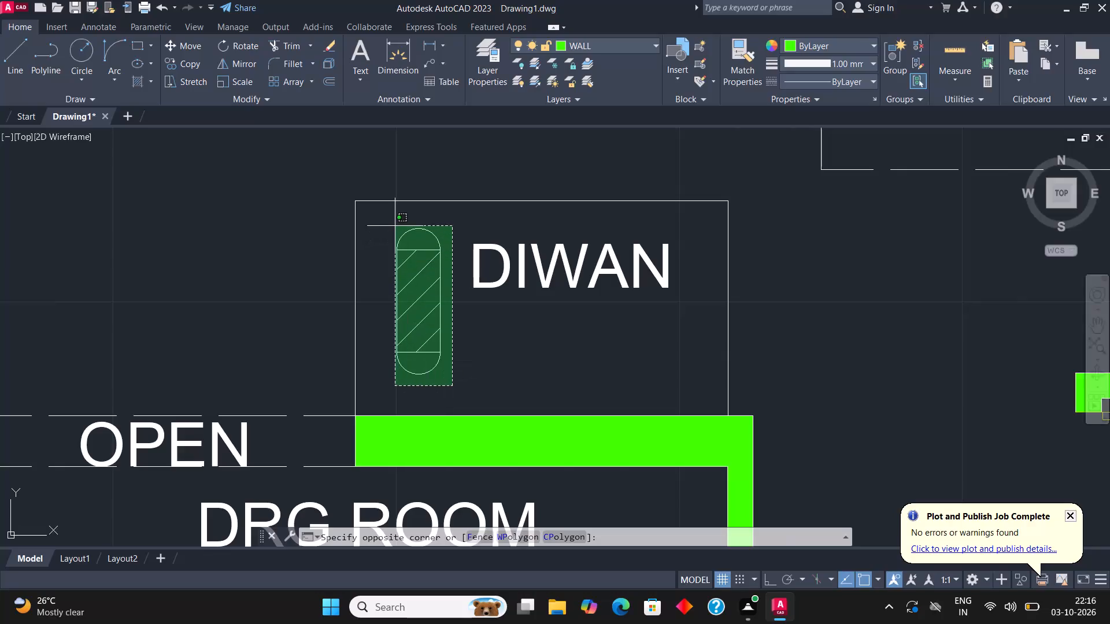
left_click(395, 226)
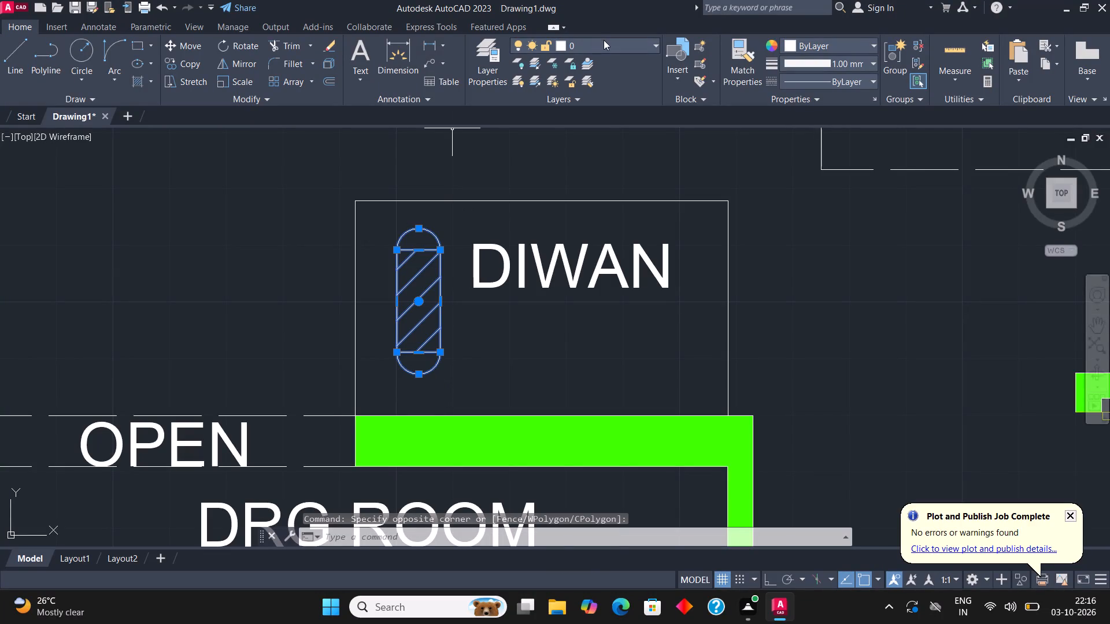
left_click(604, 40)
left_click(589, 111)
scroll(527, 229, "down", 1)
key("Escape")
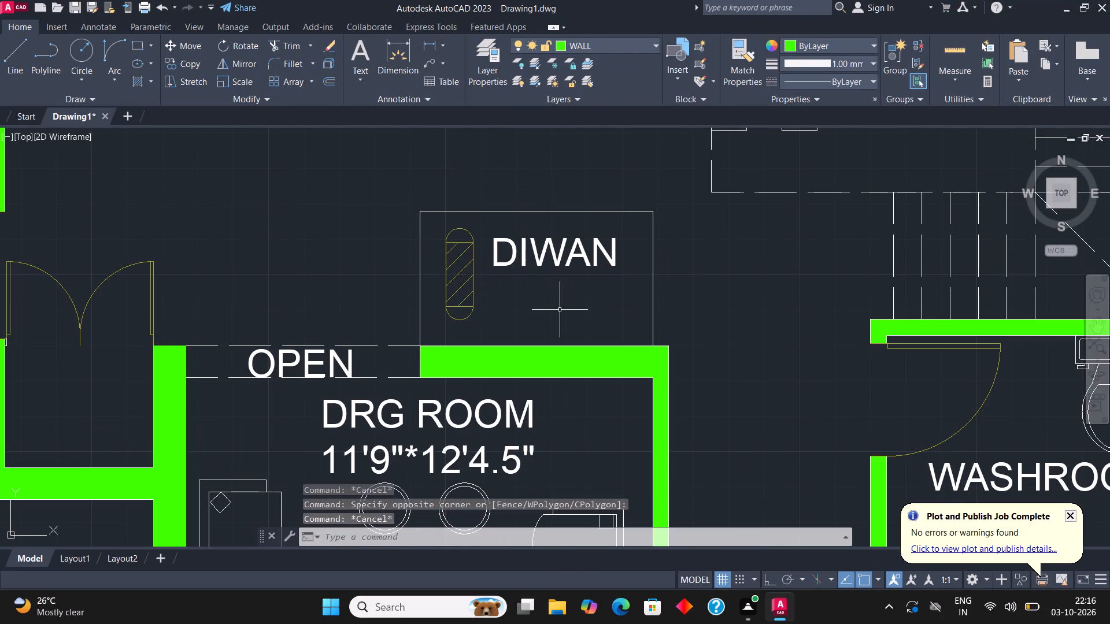
Move the car in the PORCH to layer CAR.
scroll(527, 266, "down", 2)
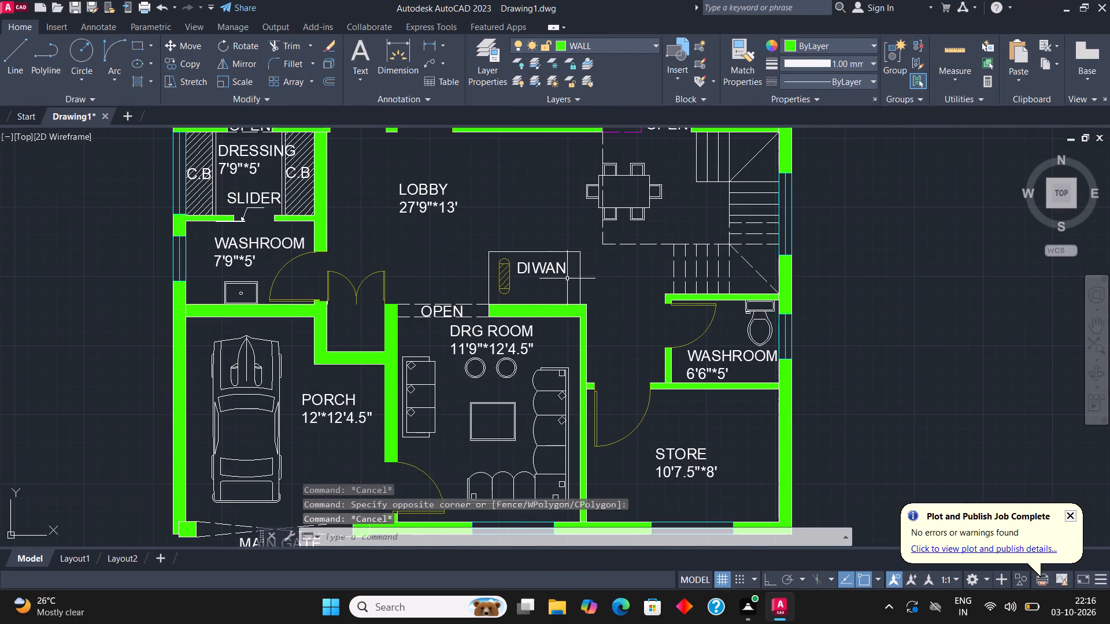
scroll(520, 376, "down", 1)
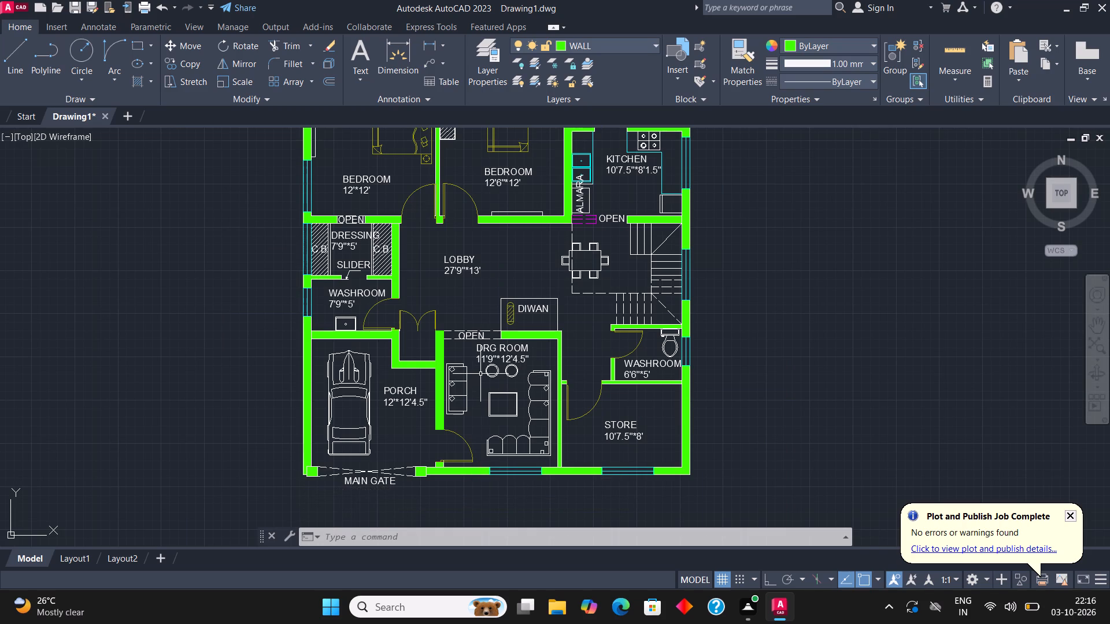
left_click(334, 402)
left_click(341, 383)
left_click(355, 381)
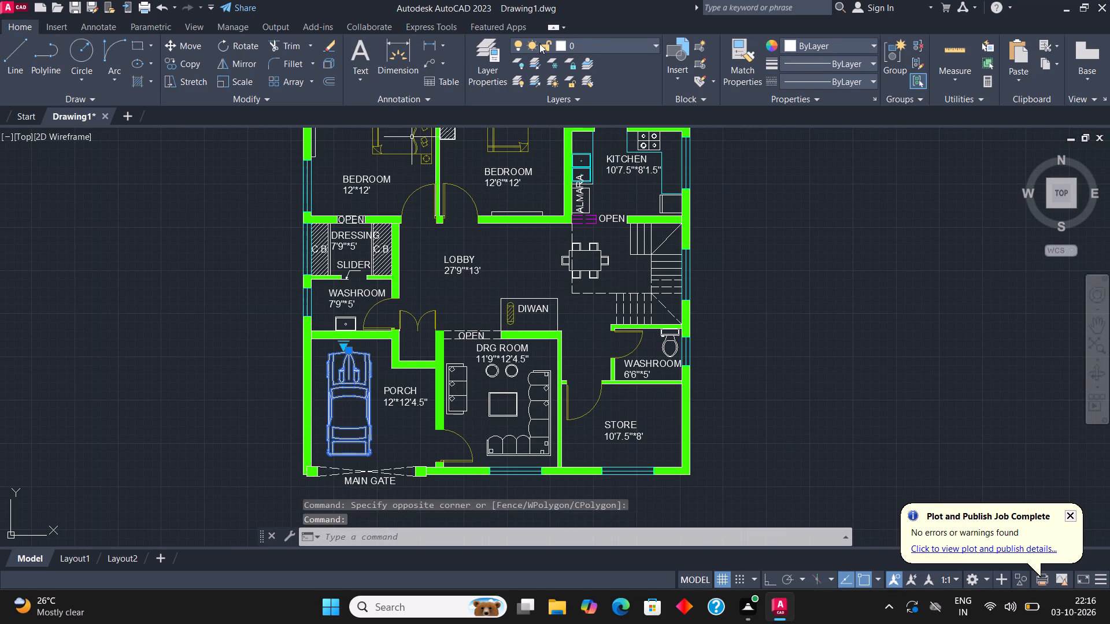
left_click(601, 47)
left_click(597, 95)
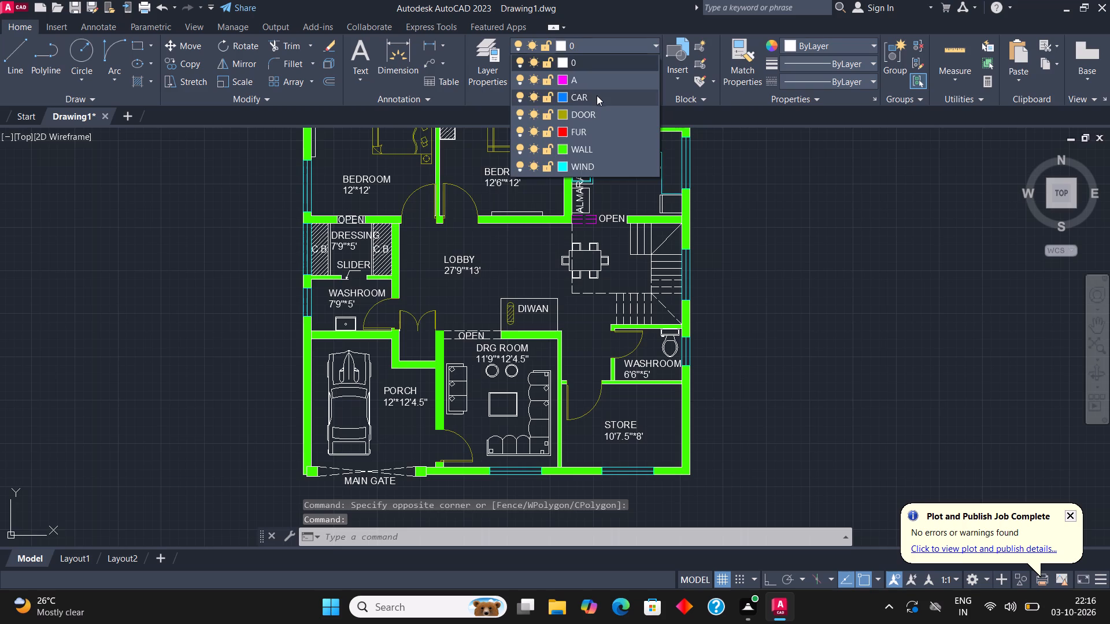
scroll(467, 303, "down", 1)
key("Escape")
Move all the solid and dashed staircase lines between the kitchen and the 6'6"*5' washroom to layer CAR.
middle_click_drag(568, 295, 536, 346)
scroll(549, 338, "up", 2)
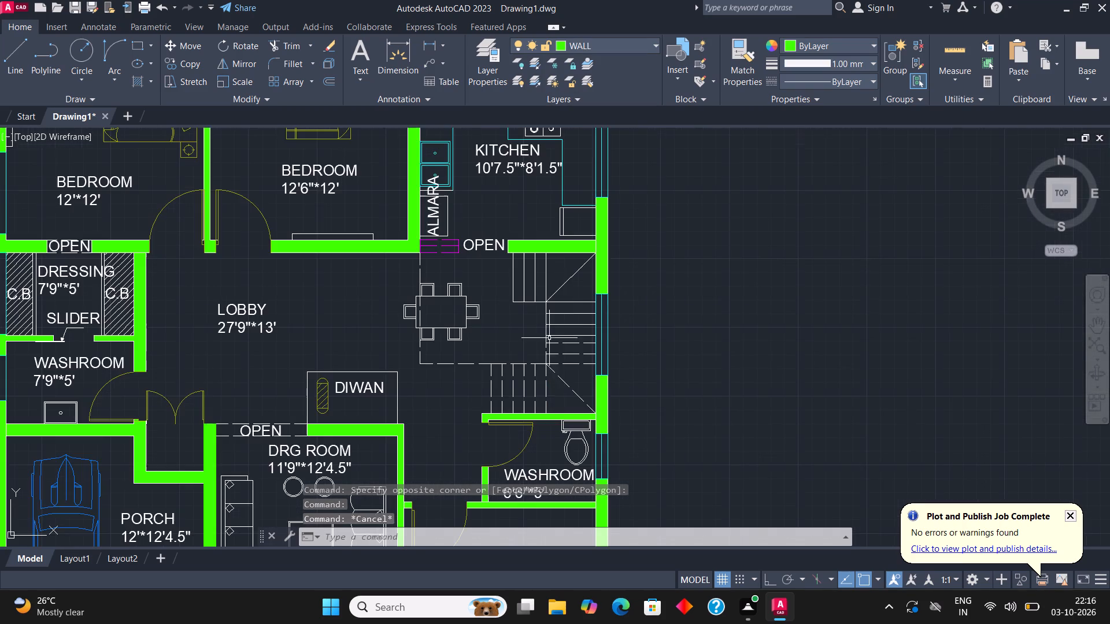
scroll(563, 378, "up", 1)
left_click(563, 410)
left_click(477, 214)
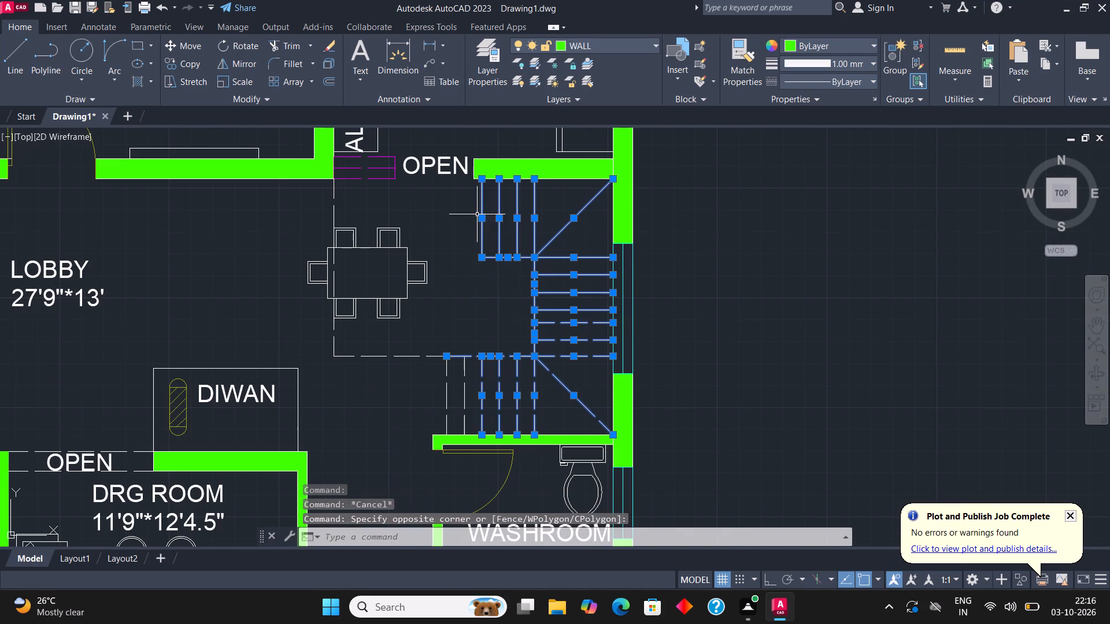
left_click(557, 411)
left_click(432, 387)
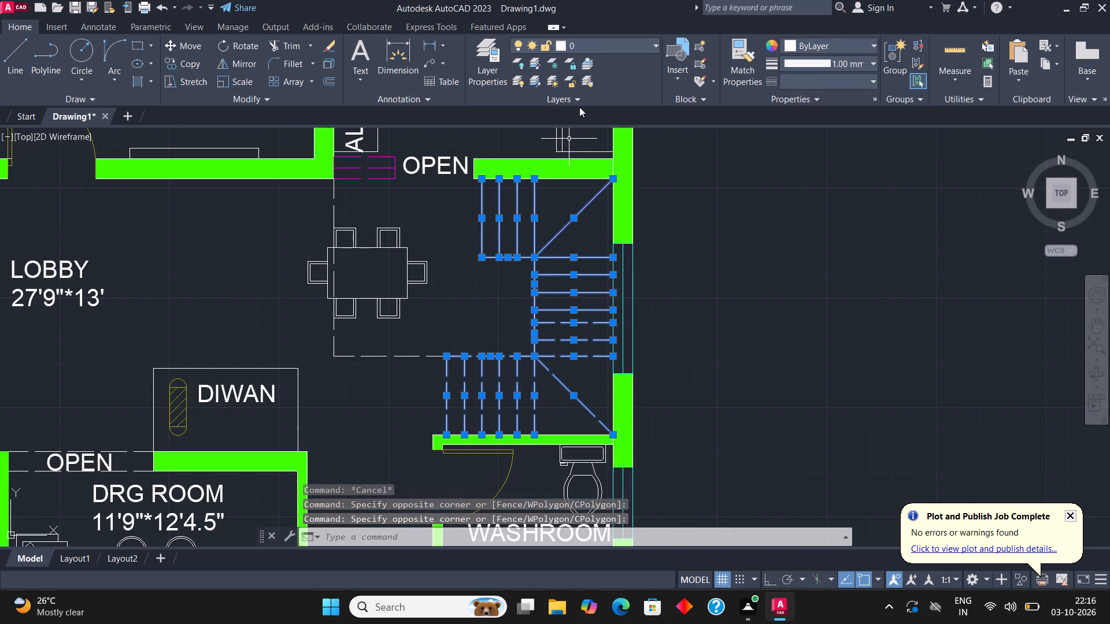
left_click(607, 43)
left_click(615, 99)
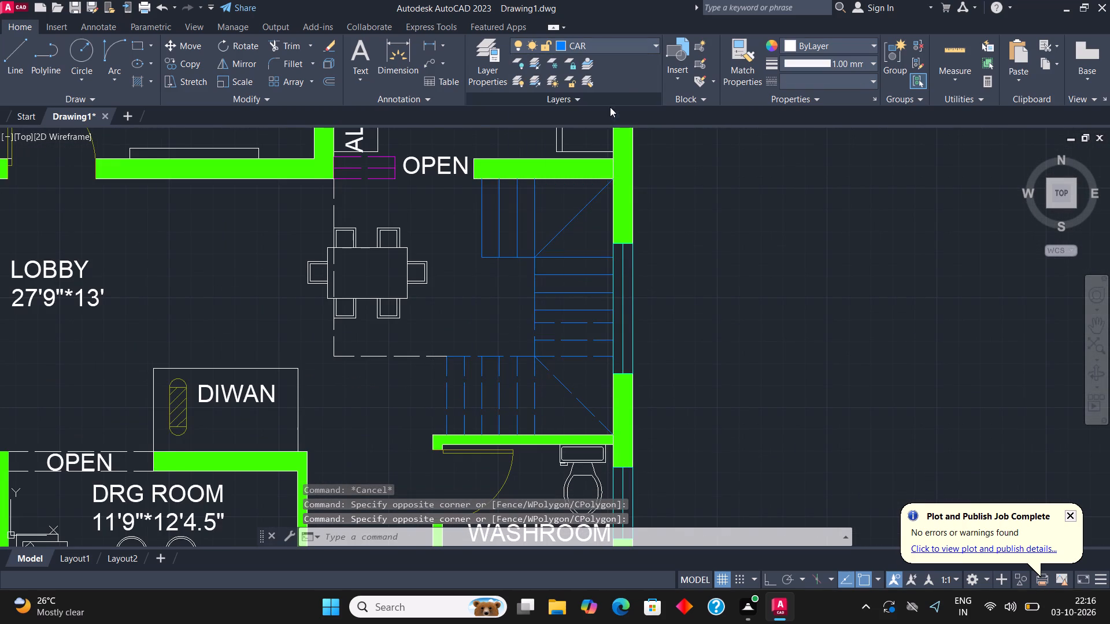
scroll(510, 322, "down", 1)
key("Escape")
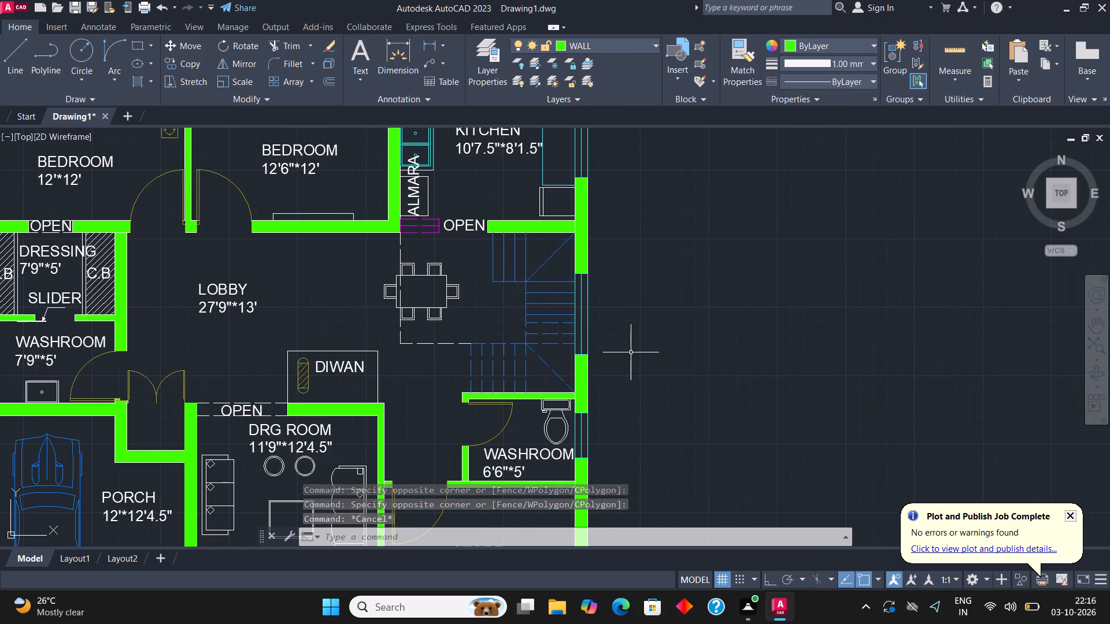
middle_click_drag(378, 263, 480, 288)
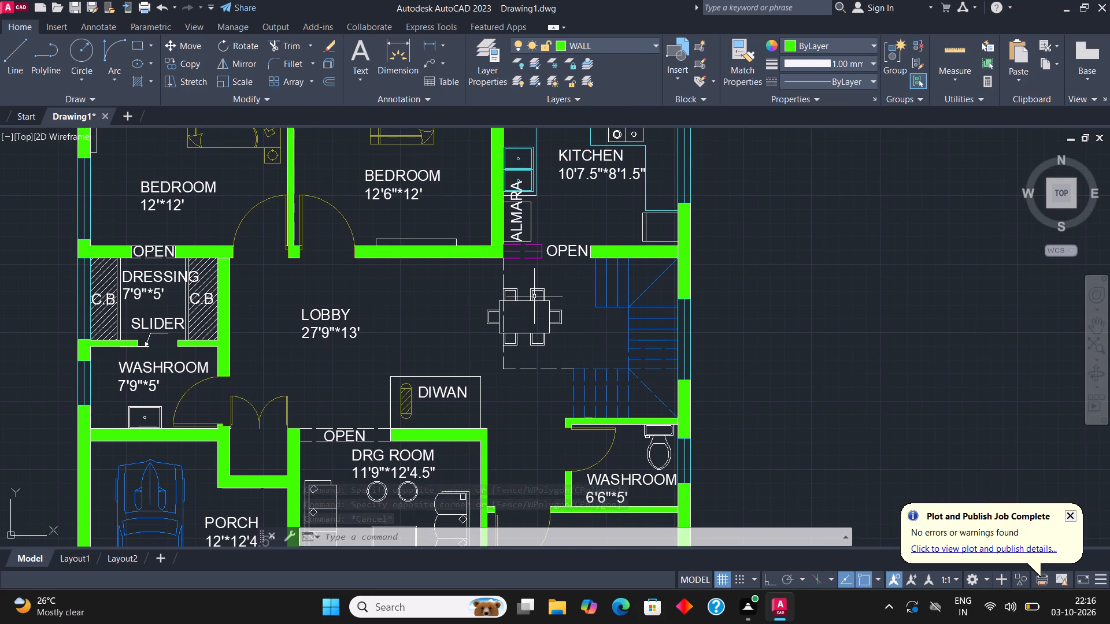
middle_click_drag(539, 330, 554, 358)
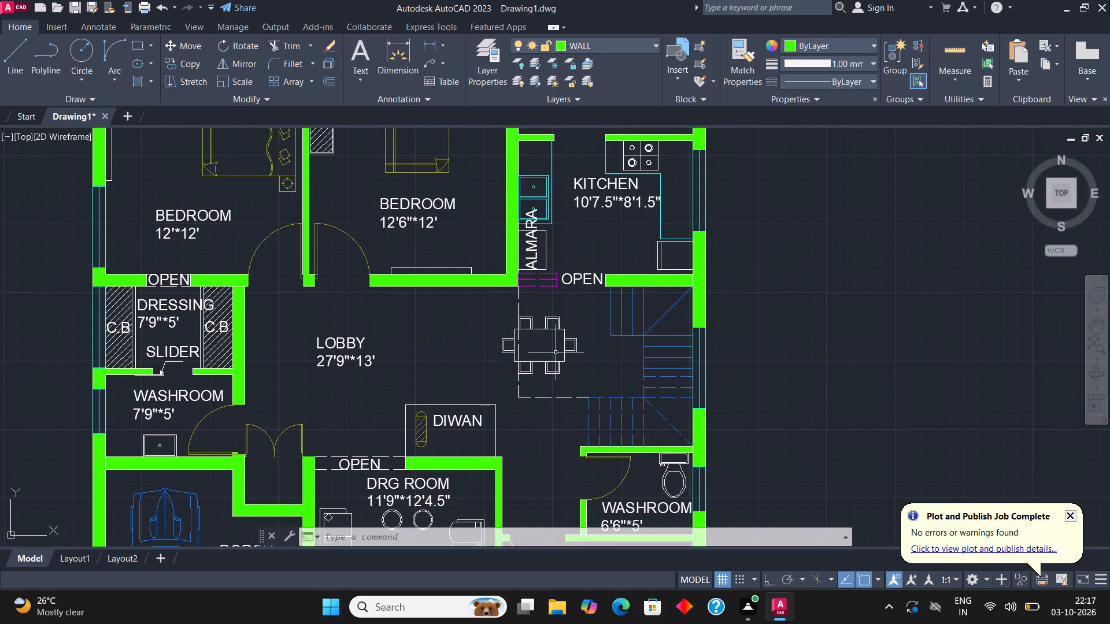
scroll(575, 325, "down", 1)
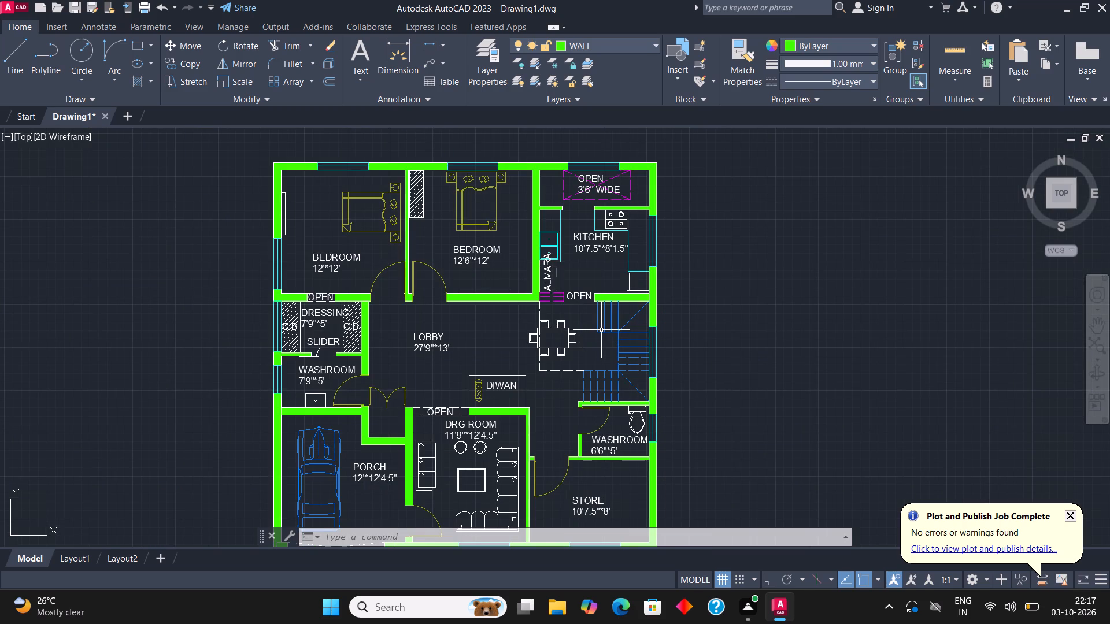
Create a new layer named KIT and give it colour 40.
middle_click_drag(440, 333, 507, 333)
scroll(397, 397, "up", 2)
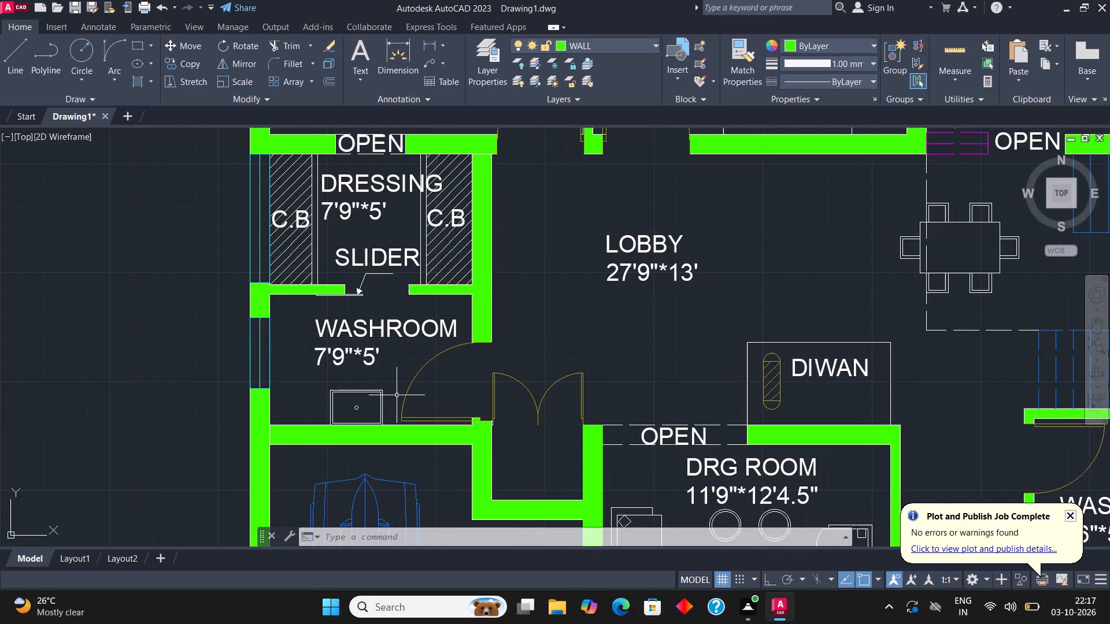
middle_click_drag(379, 415, 414, 414)
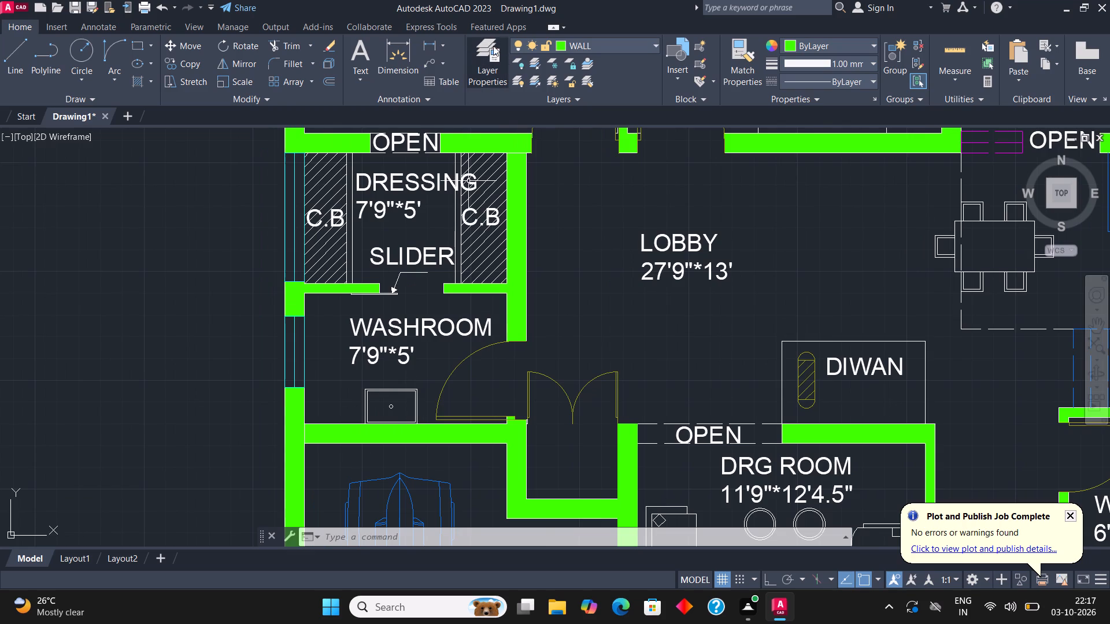
left_click(493, 46)
left_click(132, 66)
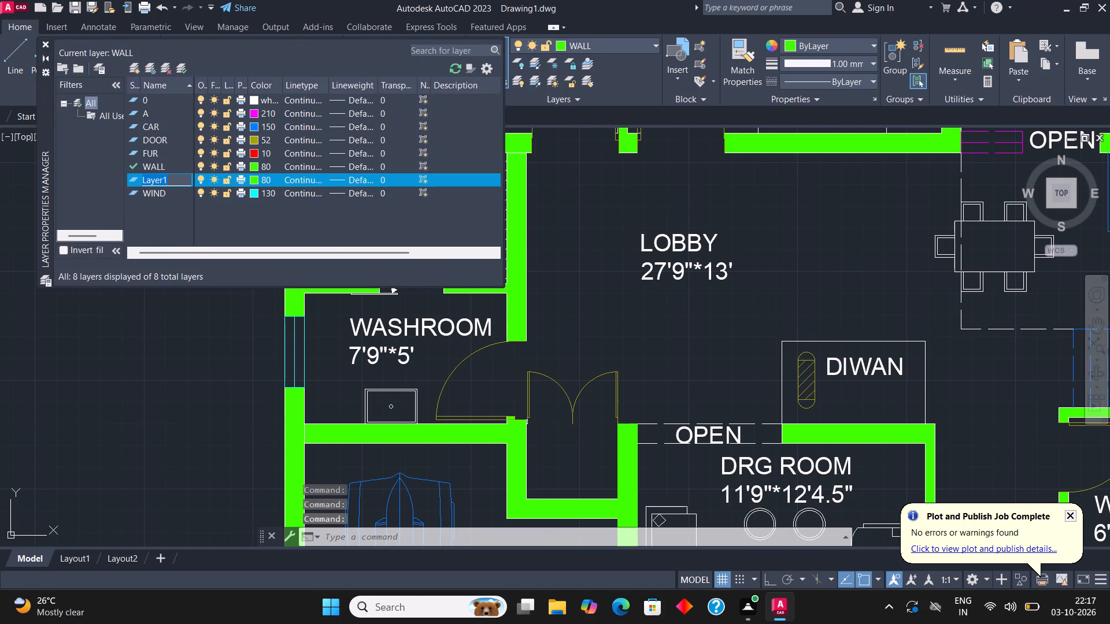
type("KIT")
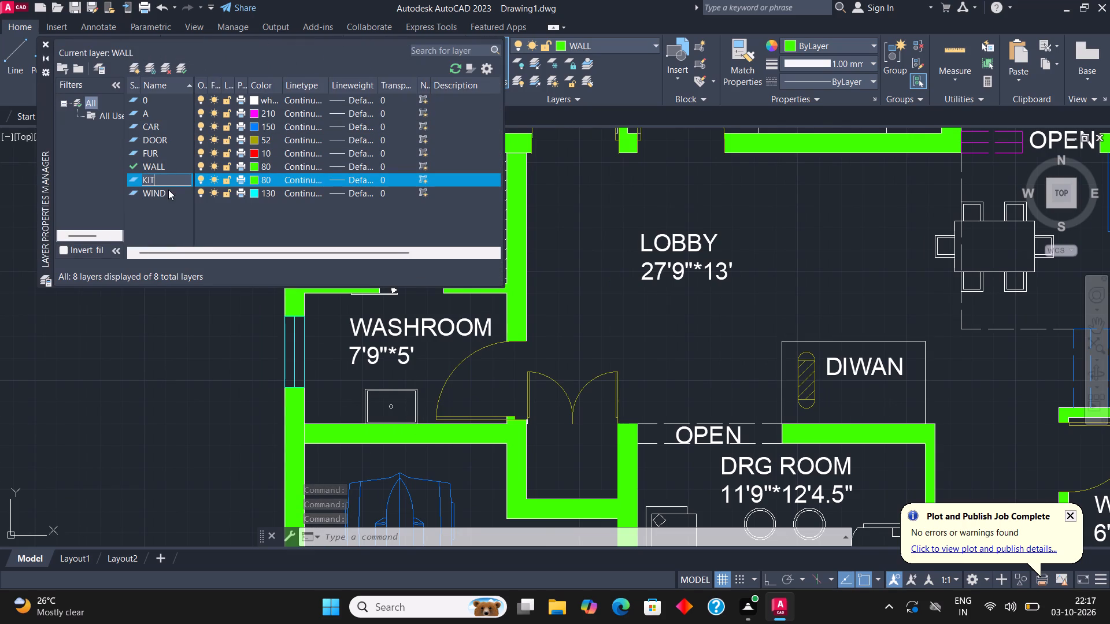
left_click(255, 179)
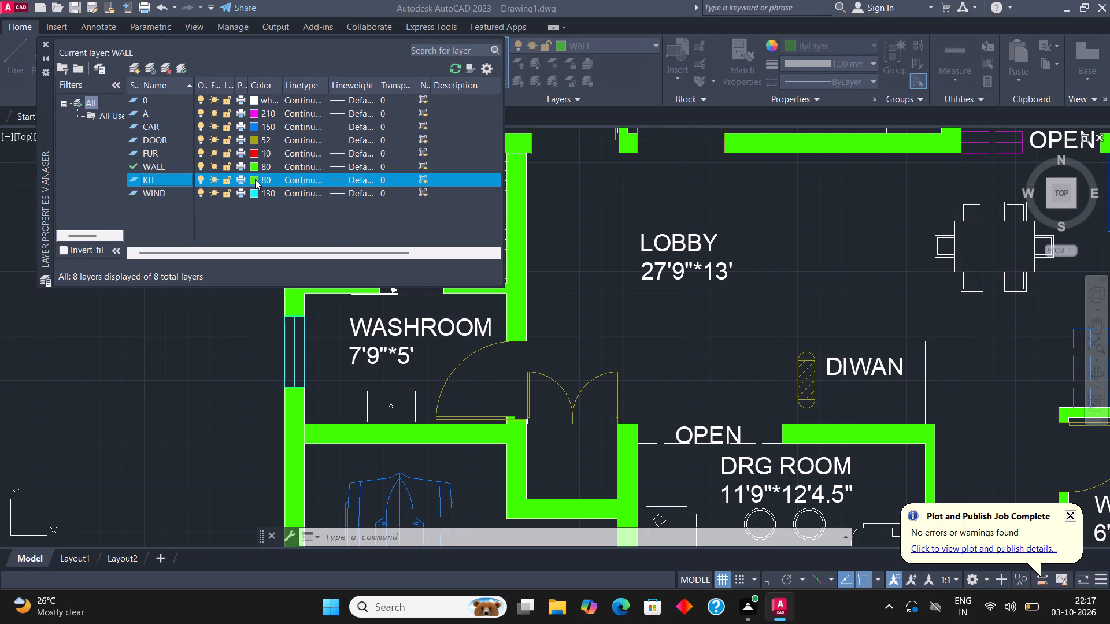
left_click(462, 252)
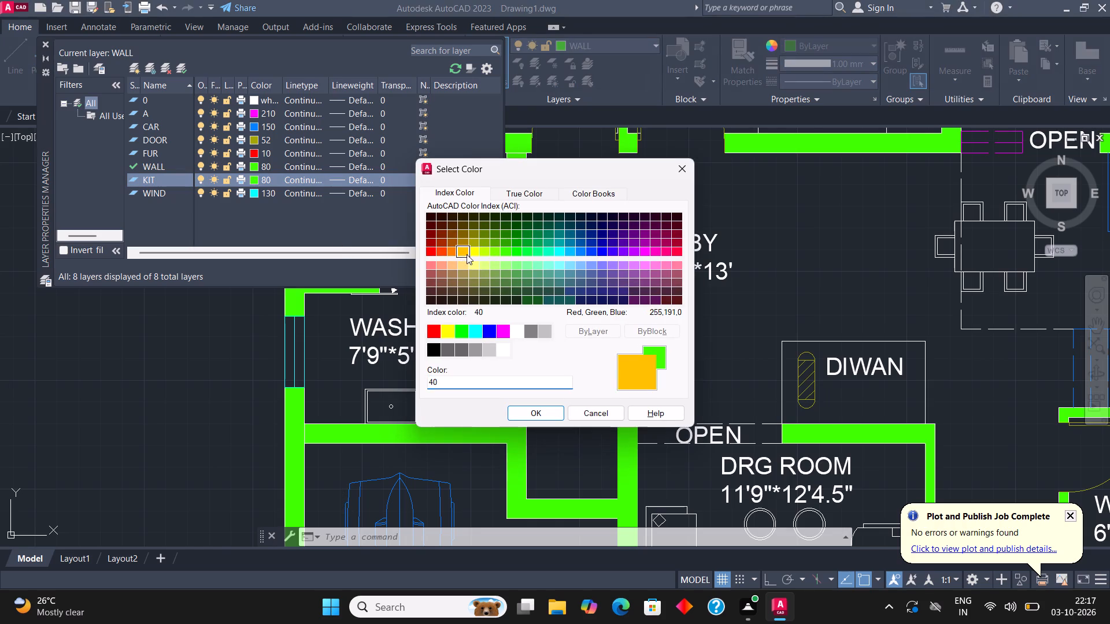
left_click(544, 410)
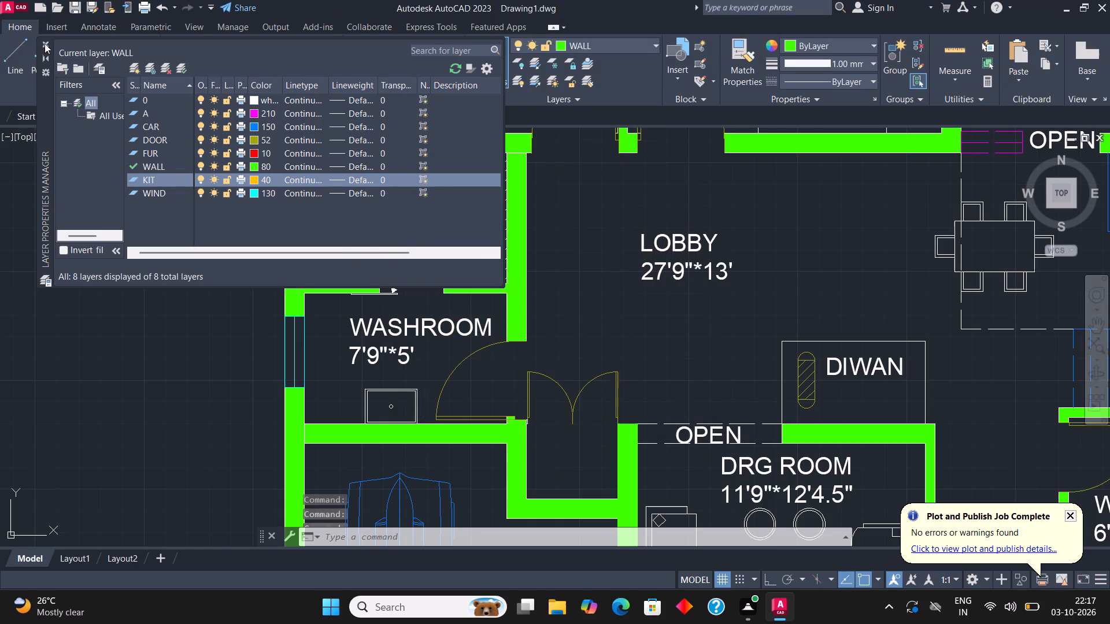
left_click(44, 43)
Move the washbasin in the 7'9"*5' WASHROOM to layer KIT.
scroll(383, 396, "up", 2)
left_click(412, 430)
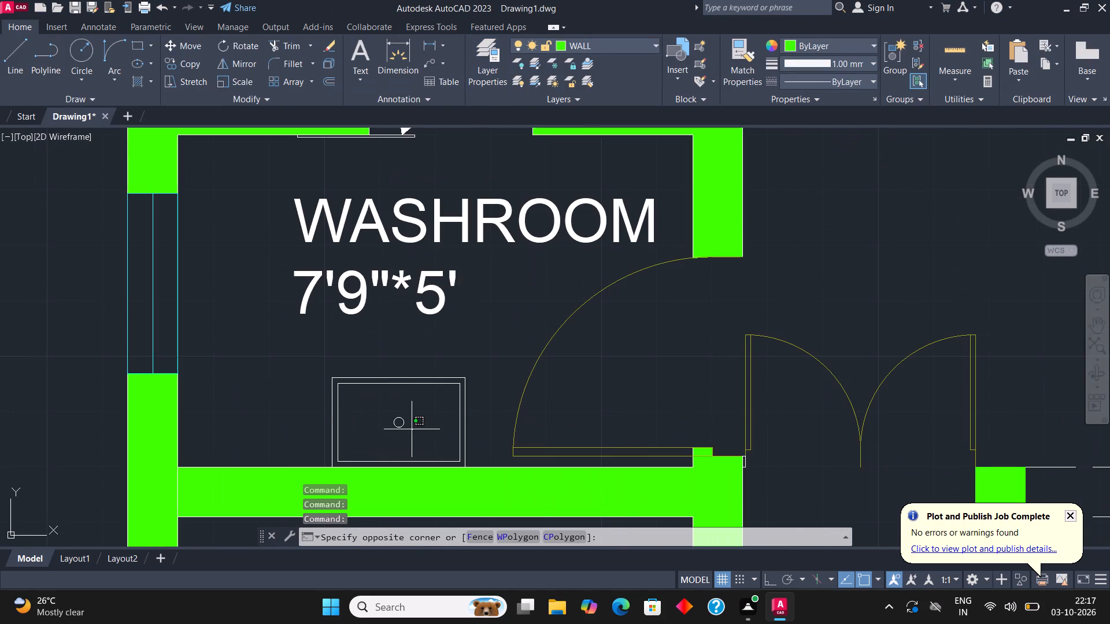
left_click(359, 355)
left_click(606, 44)
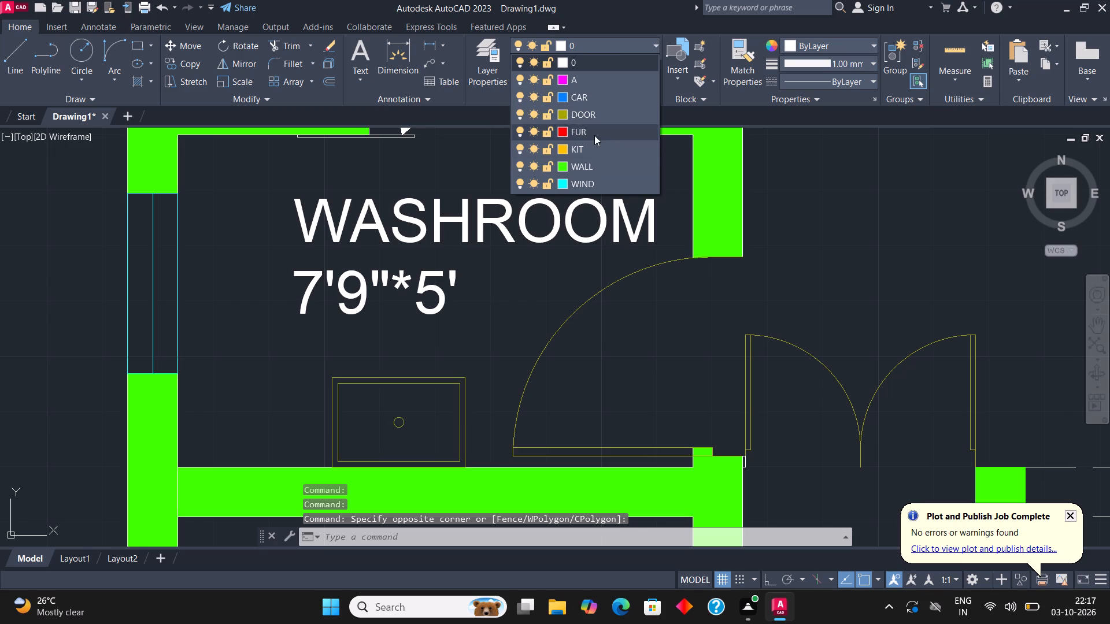
left_click(591, 150)
scroll(382, 295, "down", 3)
key("grave")
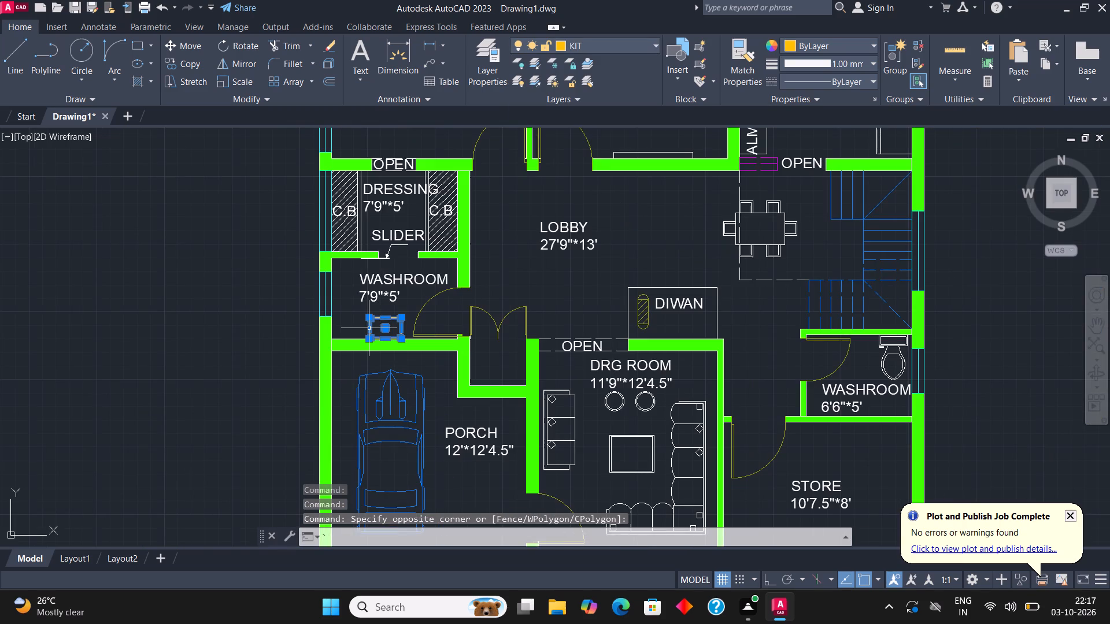
key("grave")
key("Escape")
Move the dining table and its six chairs beside the staircase to layer KIT.
middle_click_drag(966, 268, 899, 302)
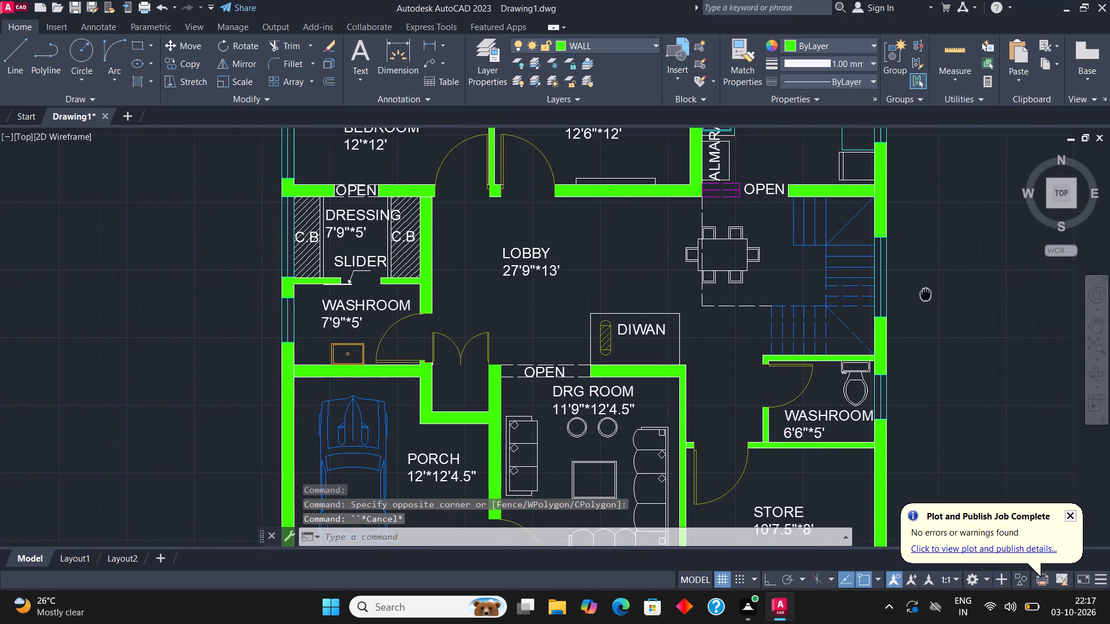
middle_click_drag(899, 302, 825, 339)
scroll(618, 296, "up", 3)
left_click(750, 438)
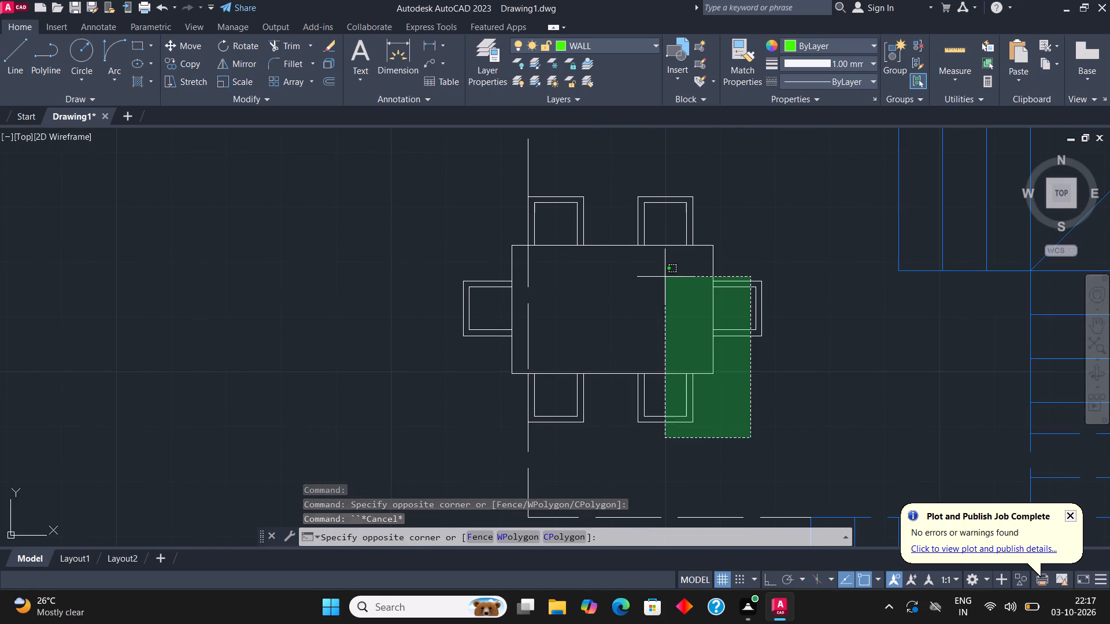
left_click(553, 180)
left_click(456, 386)
left_click(528, 233)
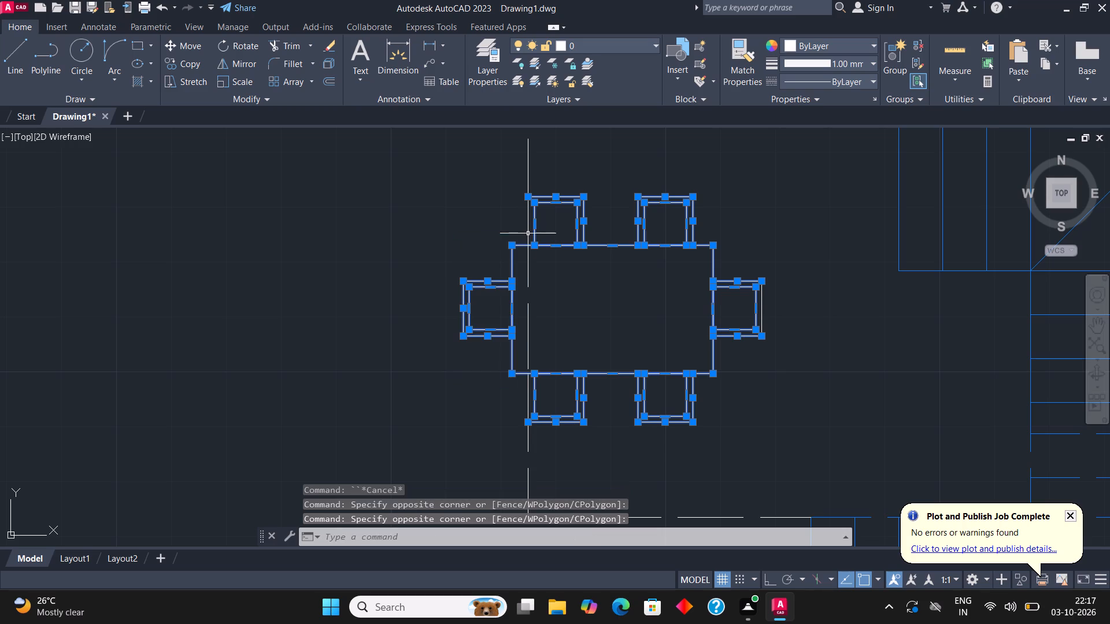
left_click(634, 50)
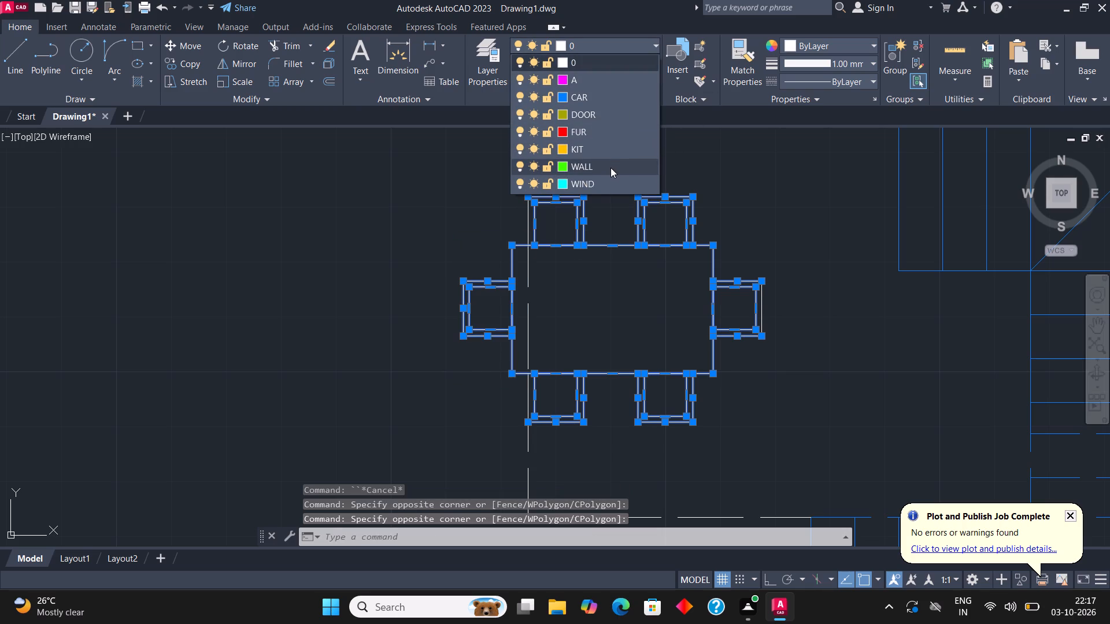
left_click(610, 154)
scroll(516, 236, "down", 3)
key("Escape")
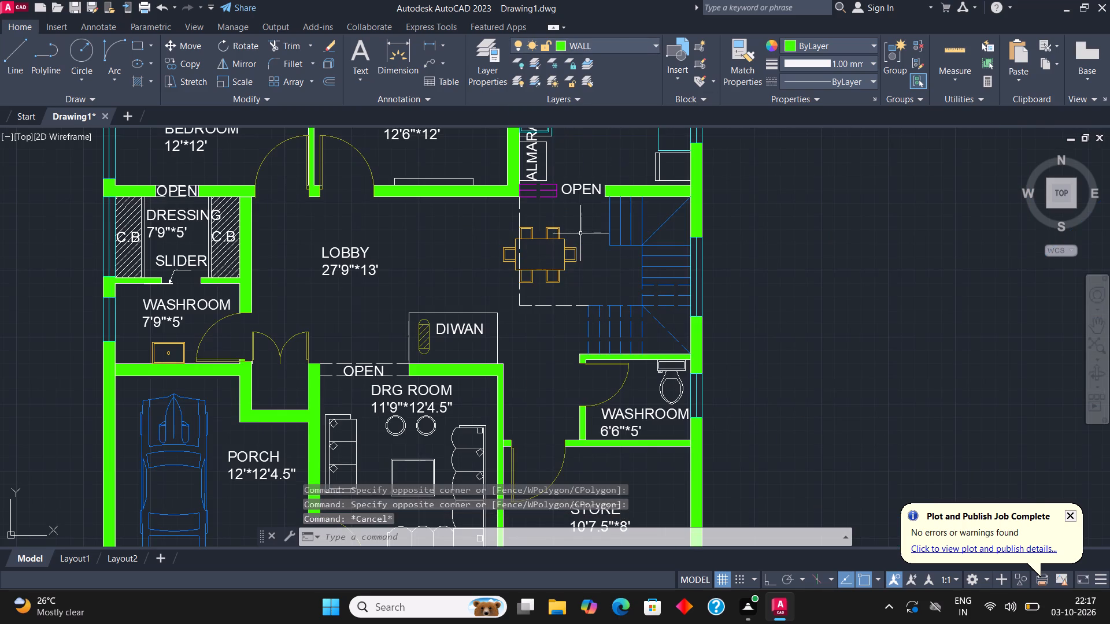
Move the remaining white outer line of the dining chair nearest the stairs to layer KIT.
scroll(569, 256, "up", 3)
left_click_drag(606, 305, 604, 296)
left_click(581, 183)
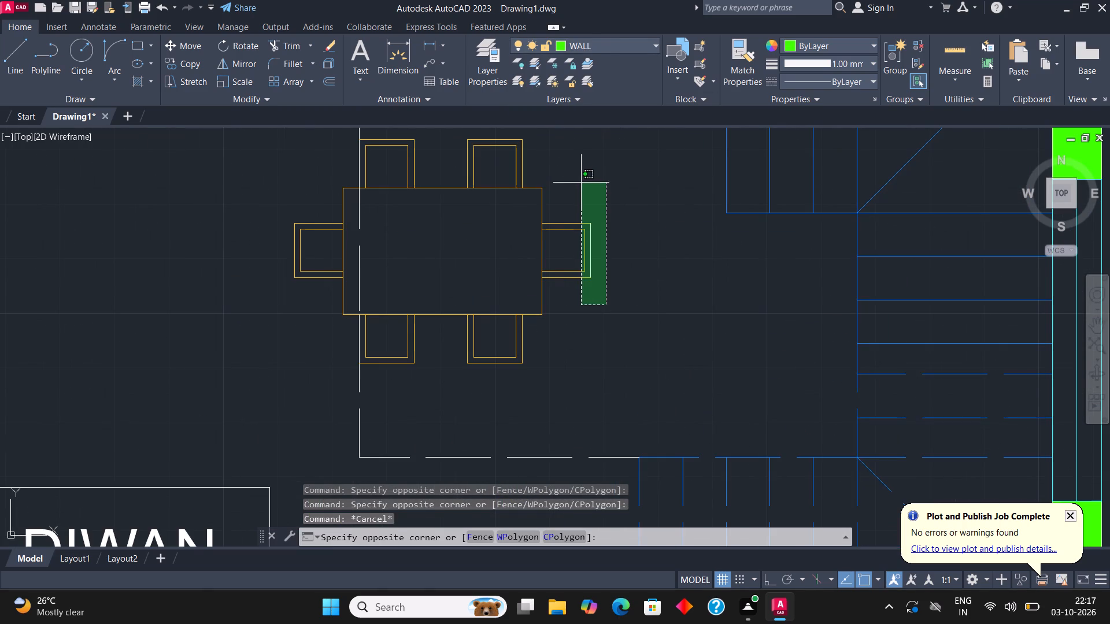
left_click(603, 40)
left_click(584, 148)
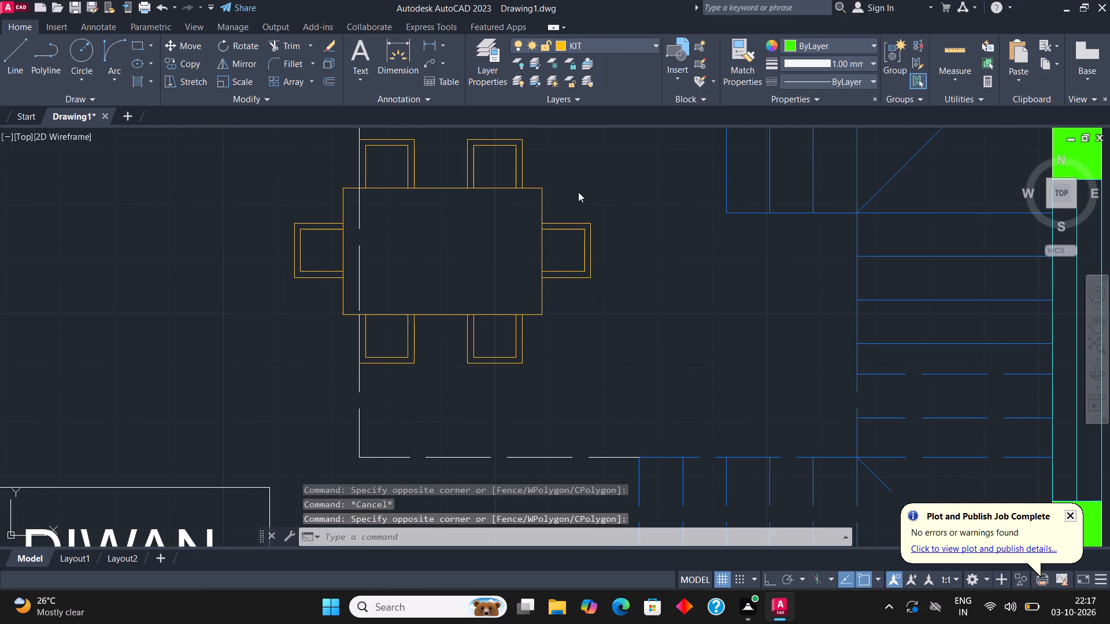
scroll(576, 240, "down", 2)
key("Escape")
Move all the DRG ROOM furniture, both sofas, the centre table and the two round stools, to layer KIT.
scroll(578, 288, "down", 2)
middle_click_drag(510, 304, 545, 230)
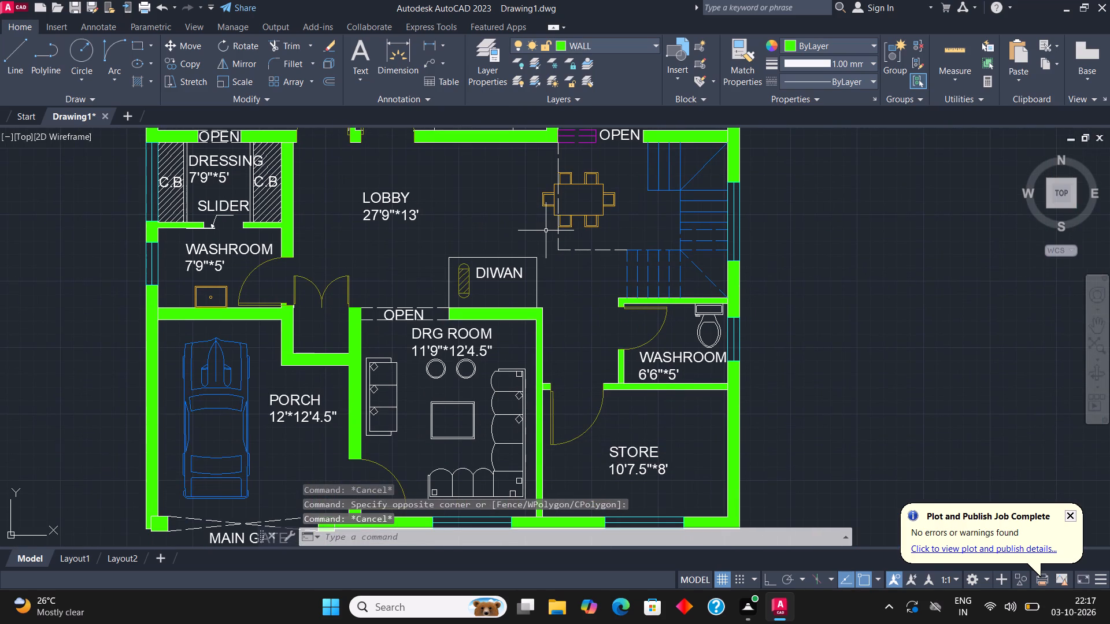
scroll(546, 249, "down", 1)
scroll(494, 399, "up", 2)
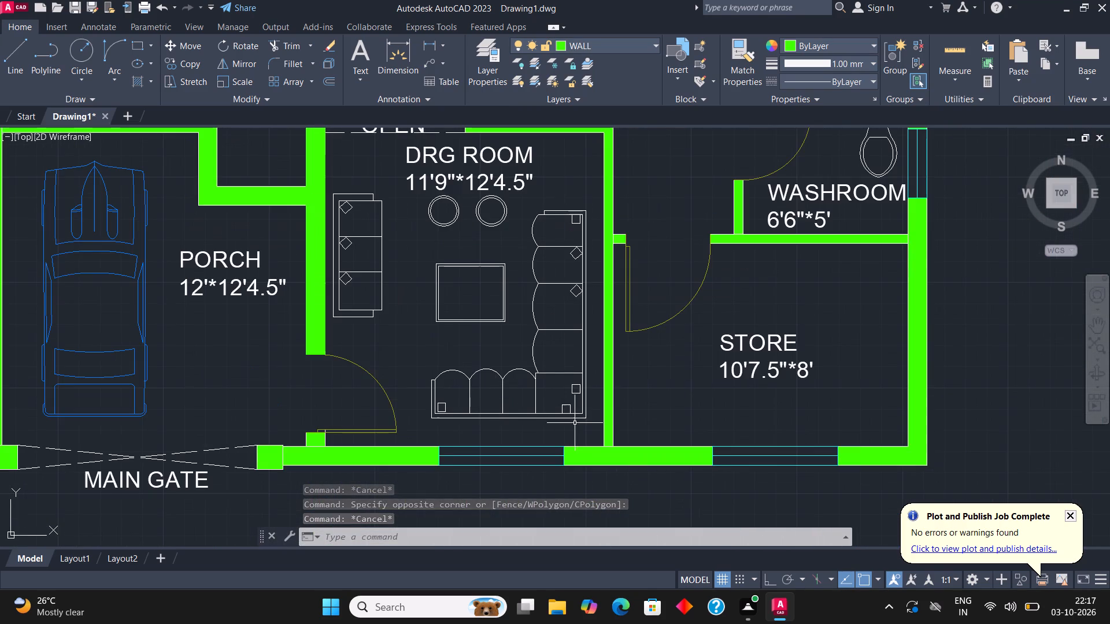
left_click(589, 426)
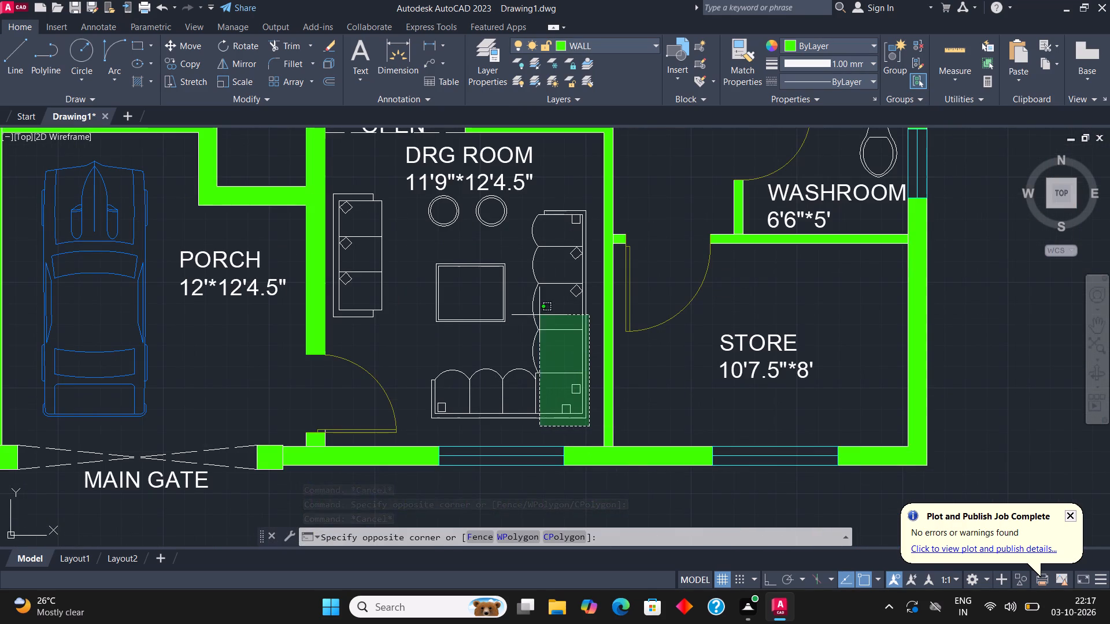
left_click(426, 209)
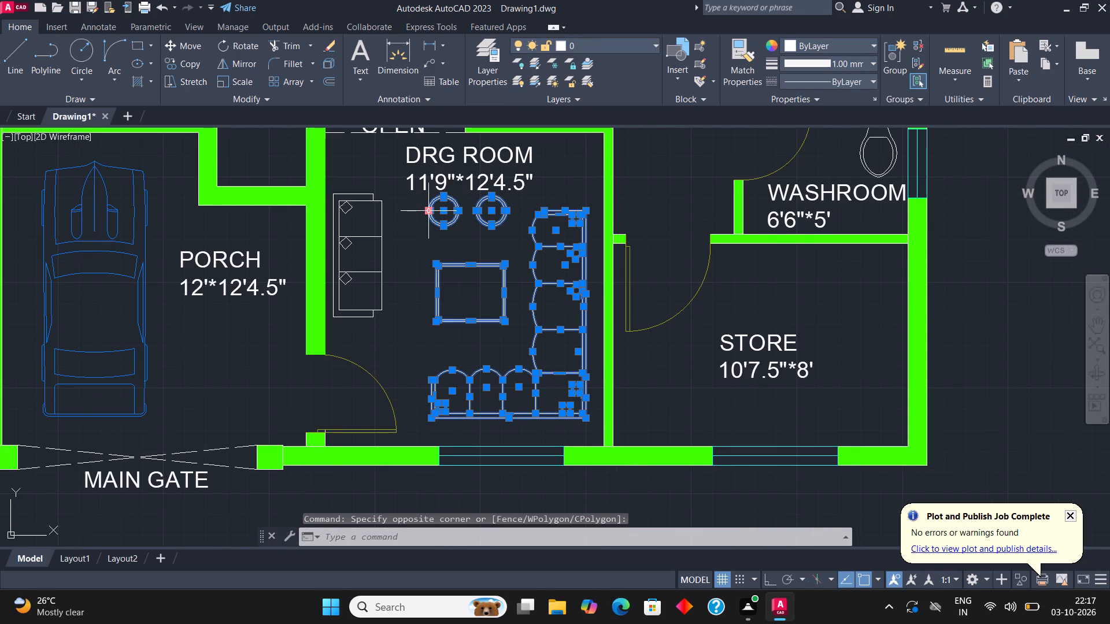
middle_click_drag(464, 235, 517, 295)
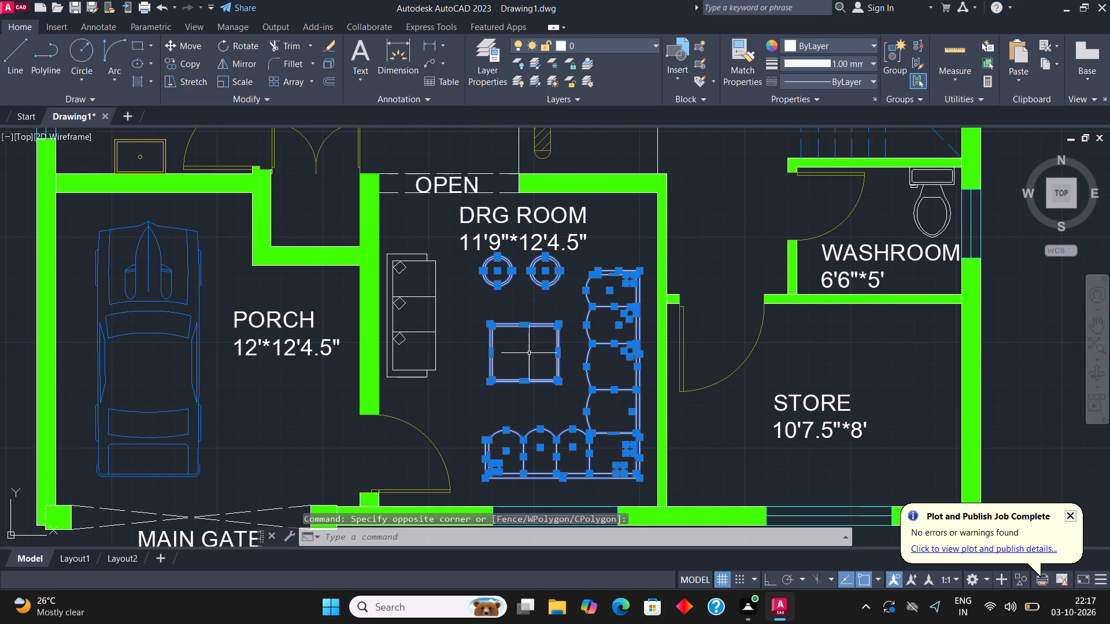
scroll(418, 389, "up", 1)
left_click(458, 395)
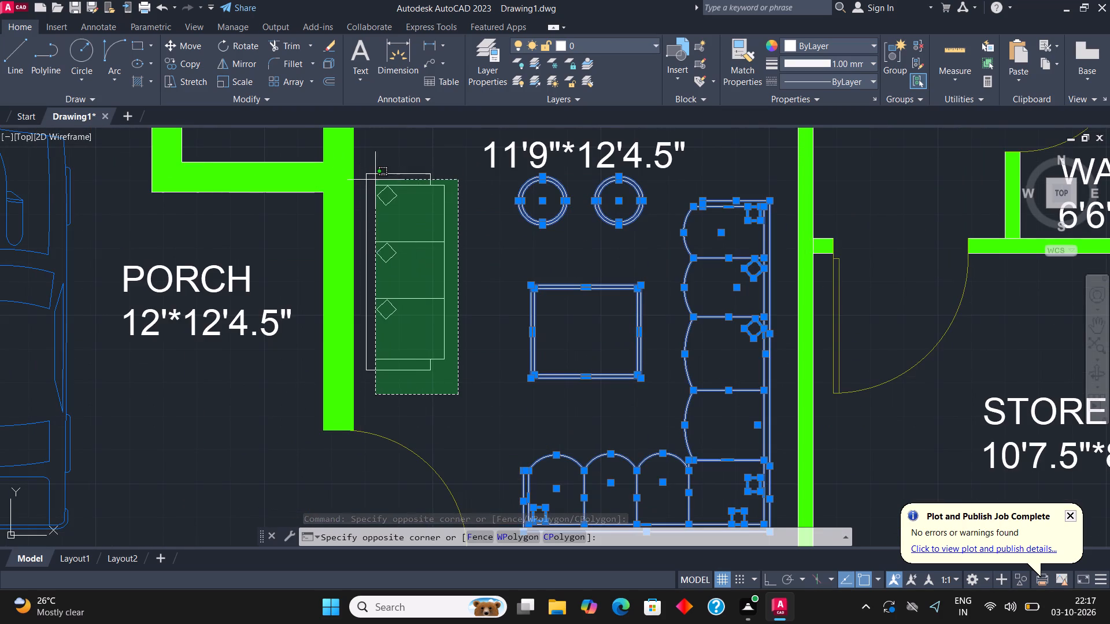
left_click(361, 169)
left_click(613, 42)
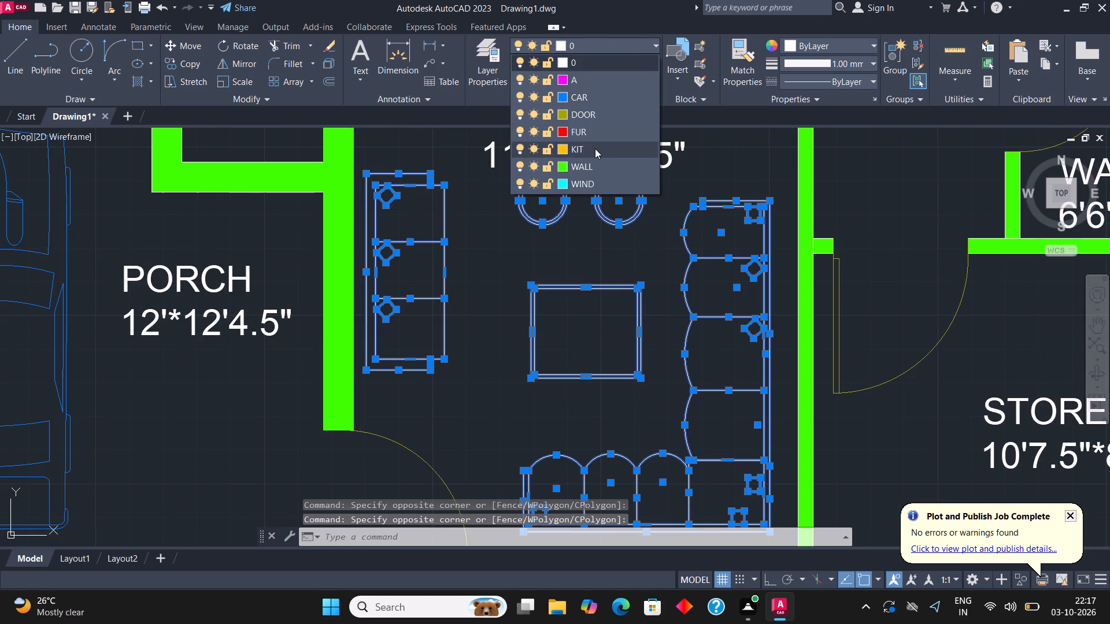
left_click(595, 148)
scroll(490, 373, "down", 3)
key("Escape")
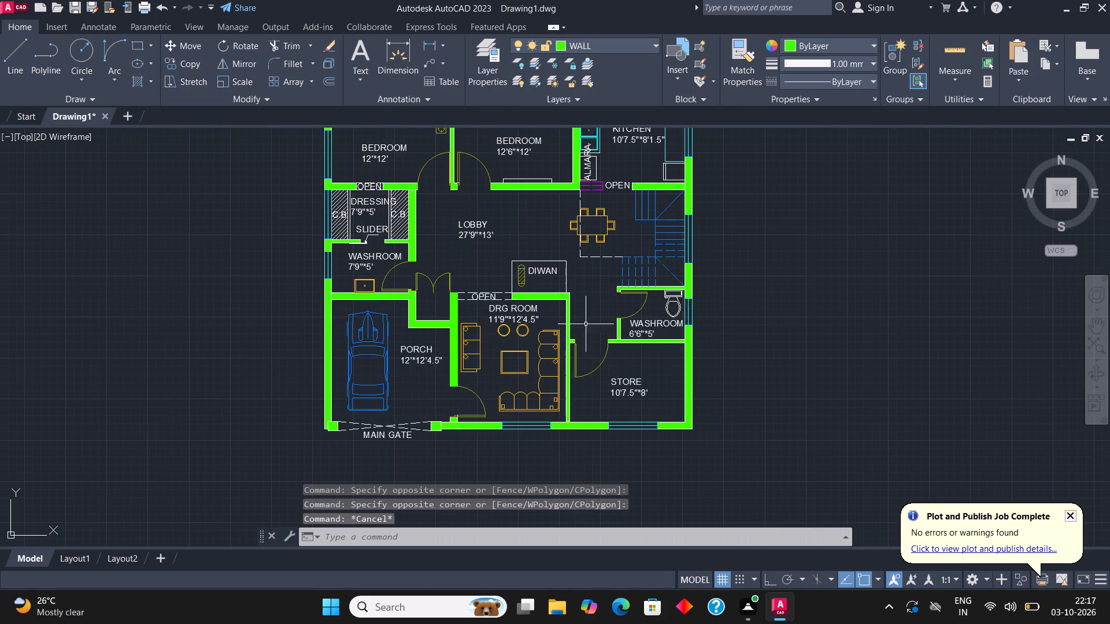
Move the toilet in the 6'6"*5' WASHROOM to layer A.
middle_click_drag(608, 295, 490, 378)
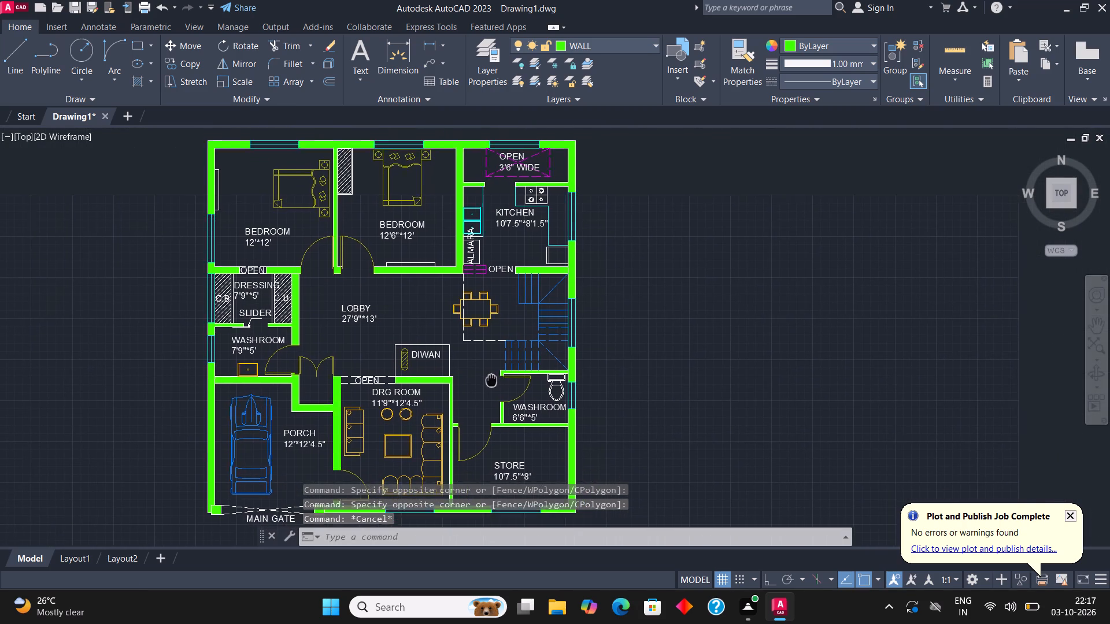
middle_click_drag(490, 378, 490, 377)
scroll(570, 390, "up", 2)
left_click(518, 373)
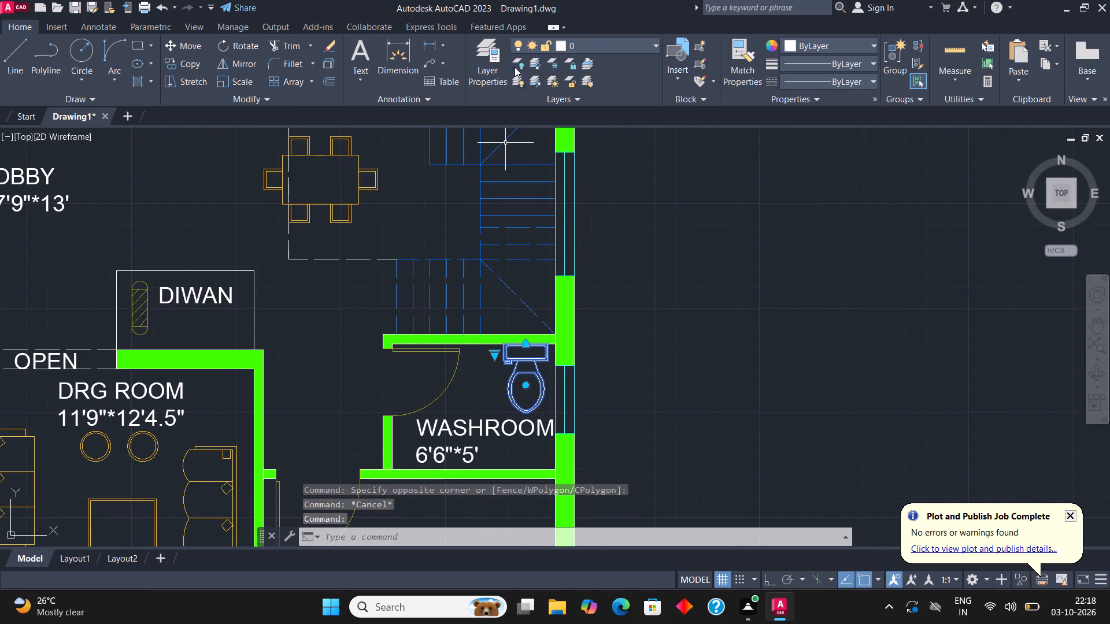
left_click(602, 40)
left_click(598, 79)
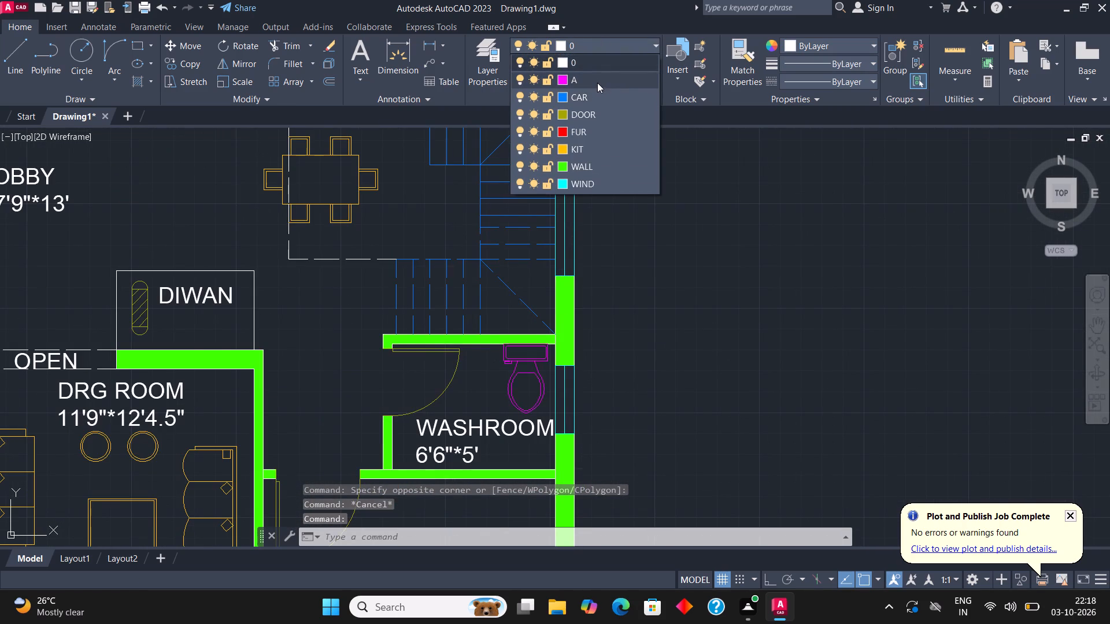
scroll(592, 320, "down", 1)
key("Escape")
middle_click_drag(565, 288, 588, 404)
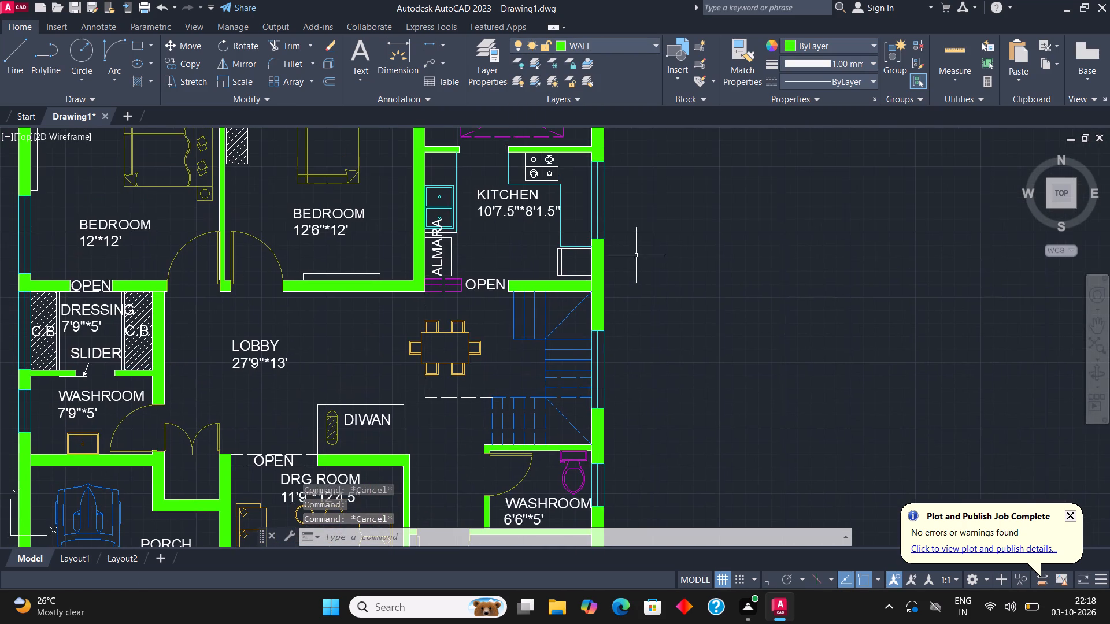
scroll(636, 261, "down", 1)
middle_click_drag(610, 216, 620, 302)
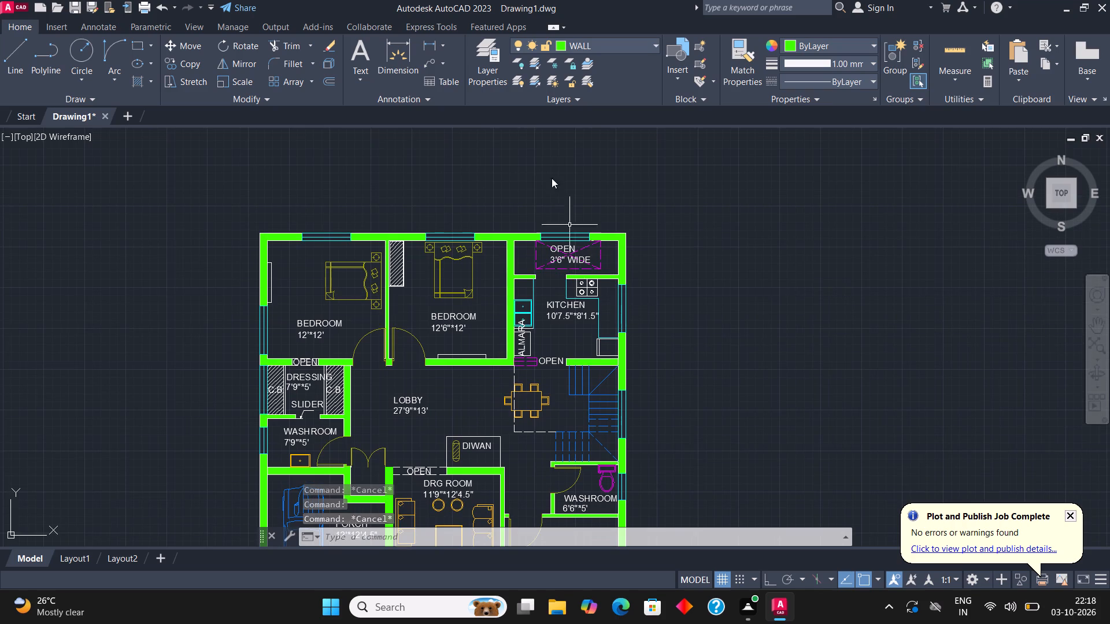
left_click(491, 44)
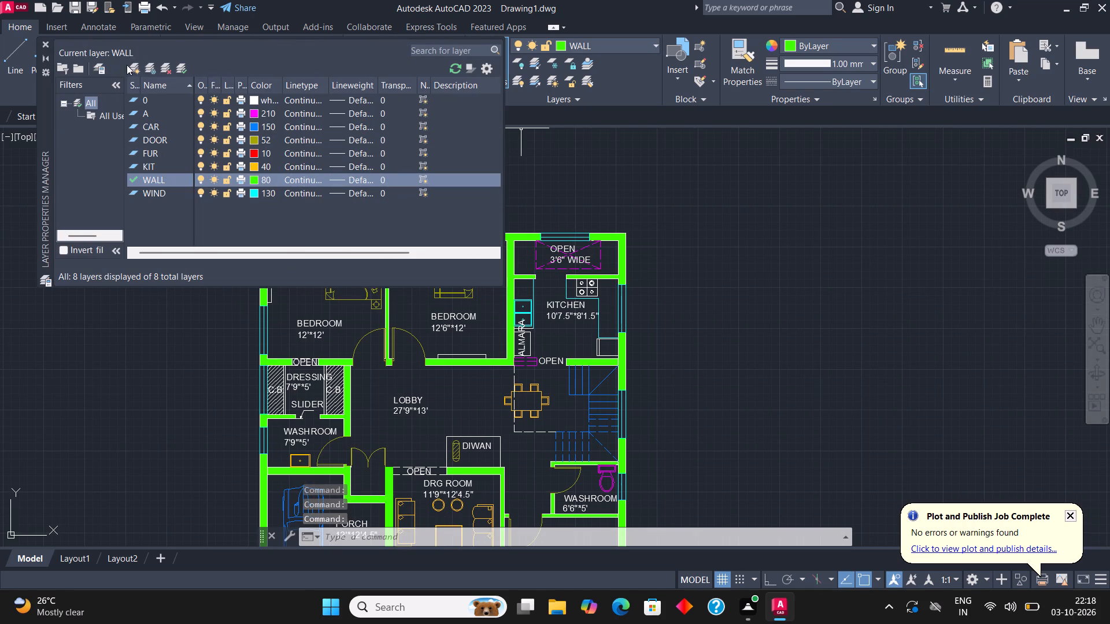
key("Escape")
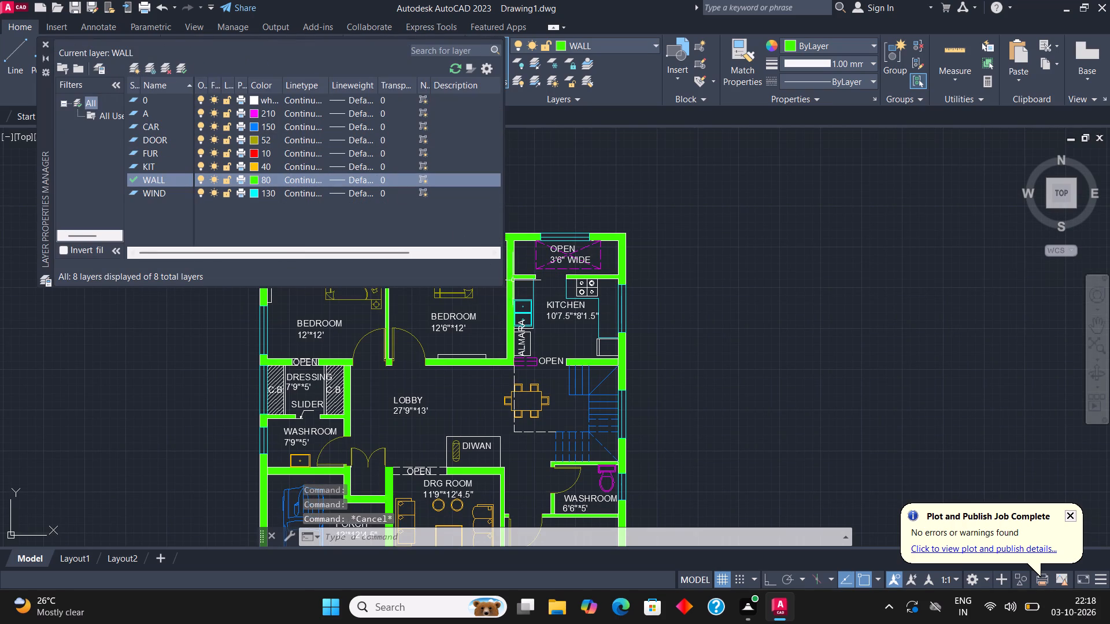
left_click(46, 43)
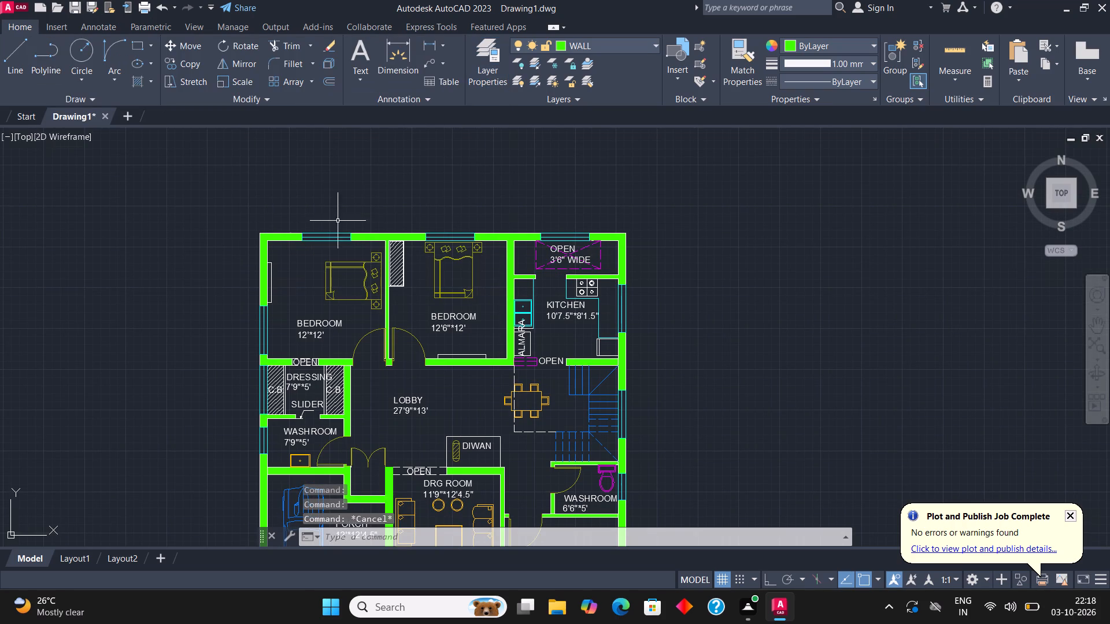
Move the four-burner stove on the KITCHEN counter to layer FUR.
scroll(586, 289, "up", 3)
middle_click_drag(608, 295, 609, 346)
scroll(609, 346, "up", 2)
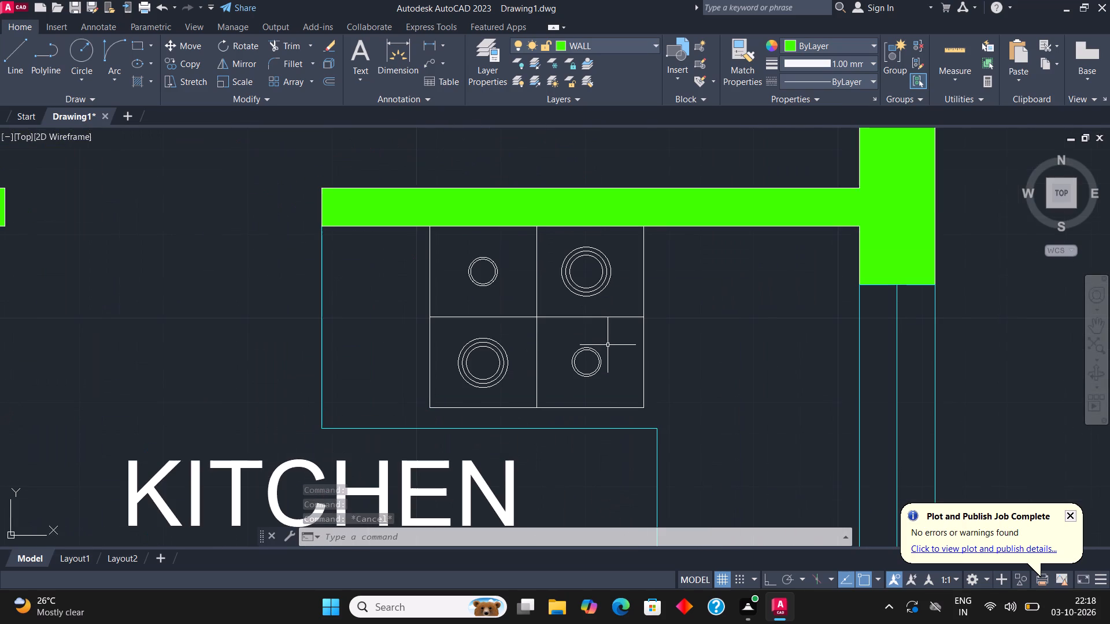
left_click(650, 415)
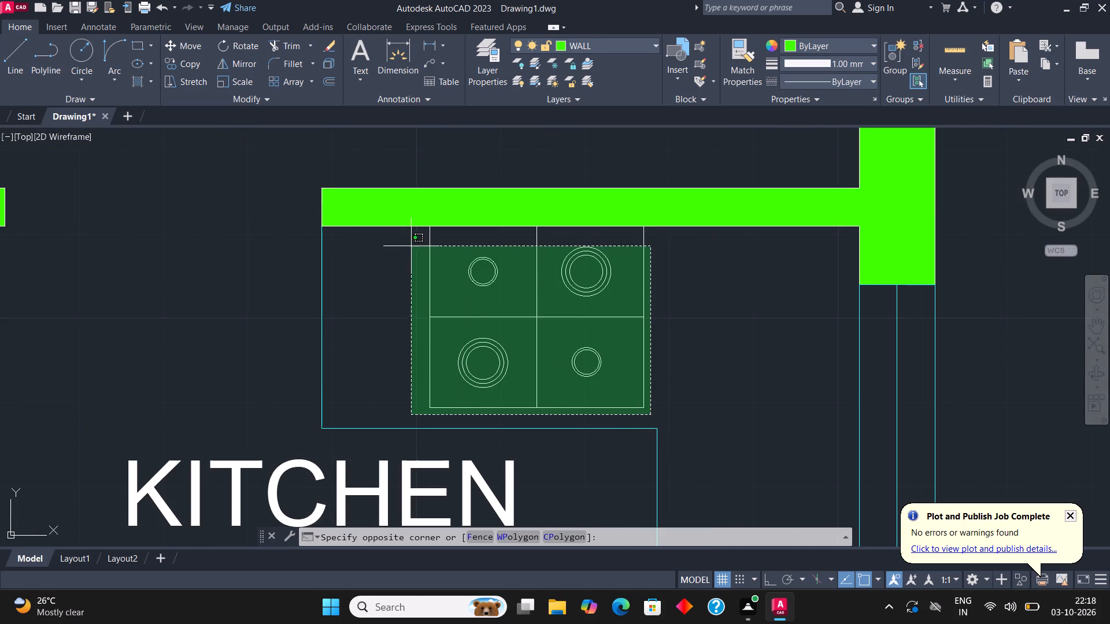
left_click(413, 246)
left_click(627, 48)
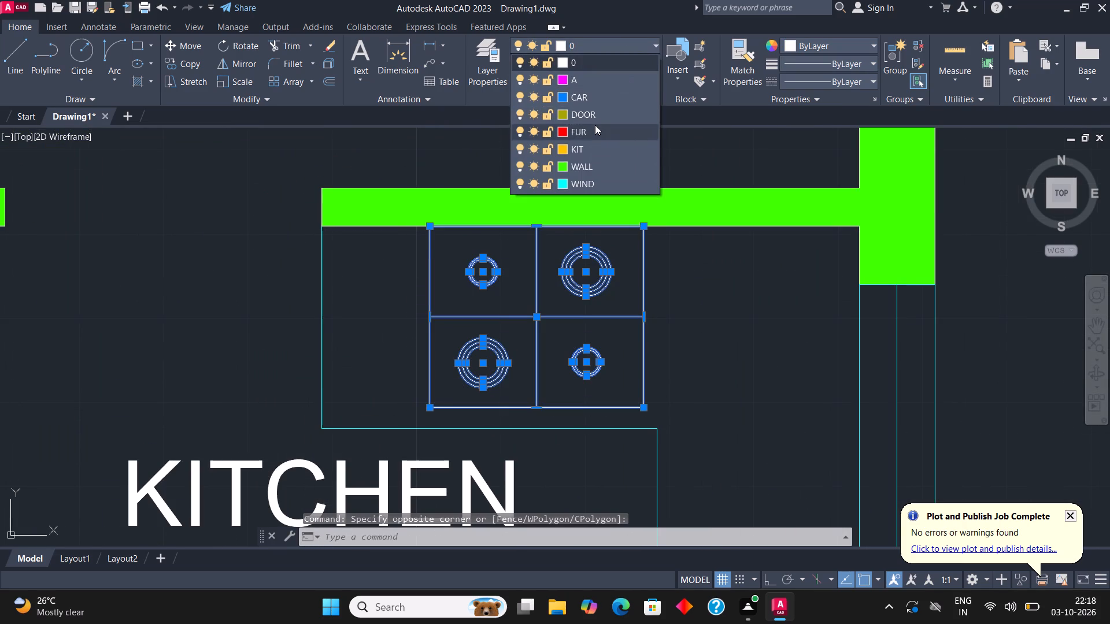
left_click(595, 127)
scroll(535, 199, "down", 2)
key("Escape")
scroll(542, 202, "down", 1)
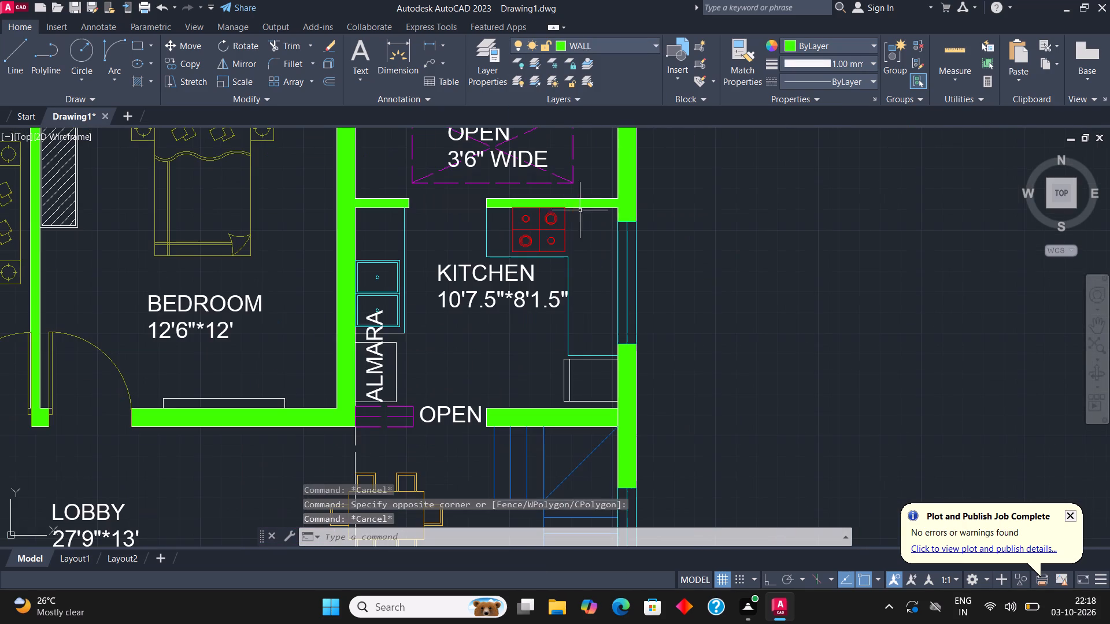
Make layer 0 current and dimension the plan's overall width between its outer corners, placing the dimension line above the bedrooms and kitchen.
middle_click_drag(469, 275, 472, 270)
scroll(511, 337, "down", 3)
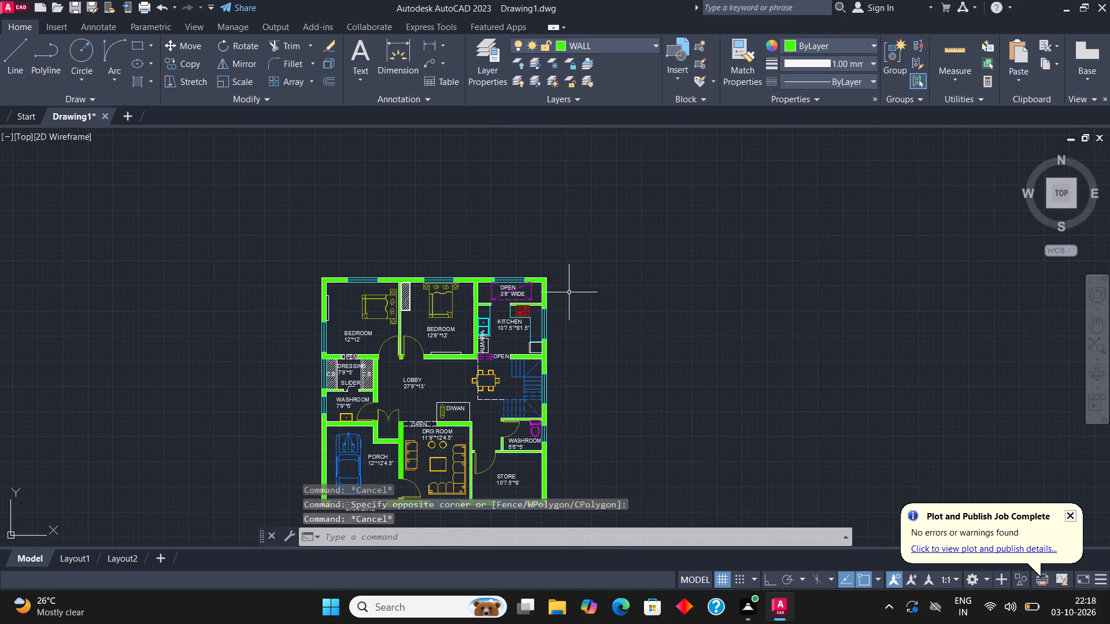
middle_click_drag(502, 325, 552, 232)
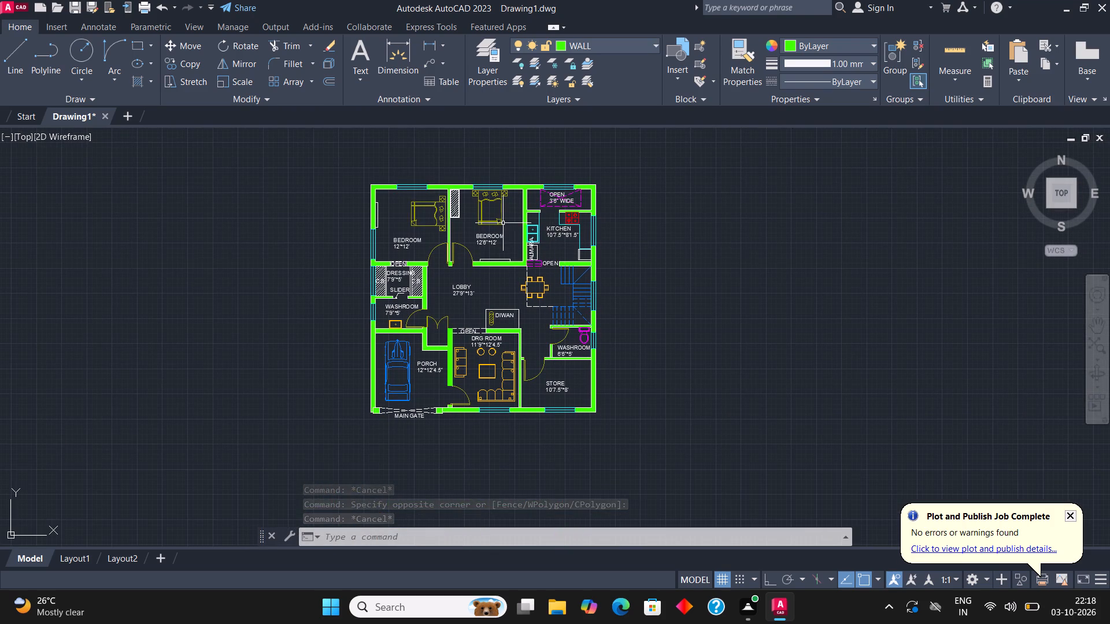
middle_click_drag(503, 224, 509, 289)
scroll(413, 243, "up", 2)
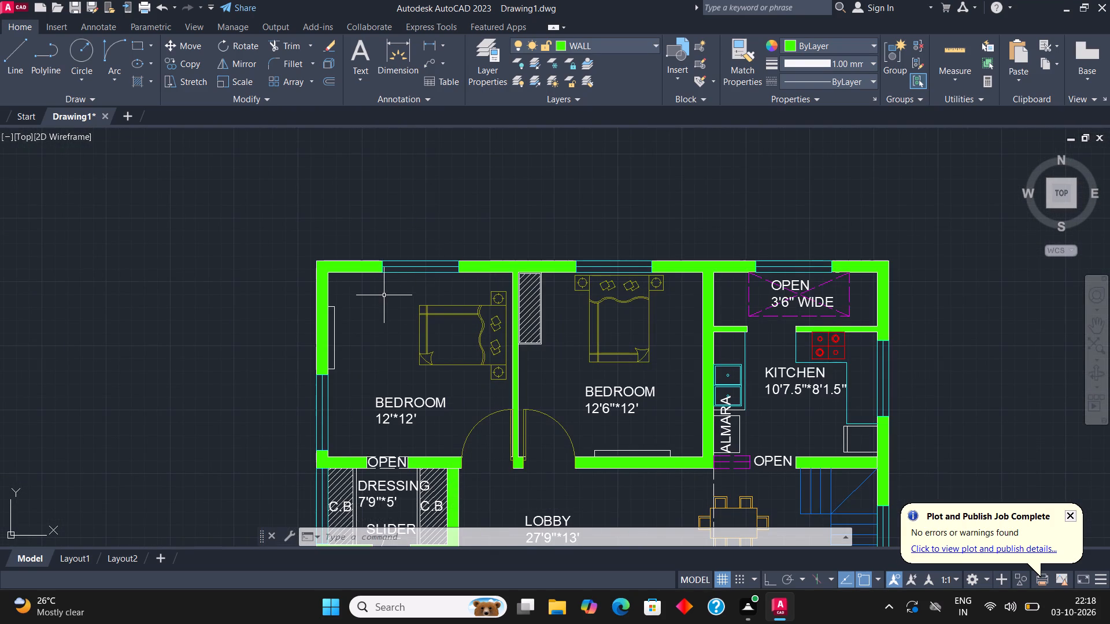
middle_click_drag(483, 244, 446, 296)
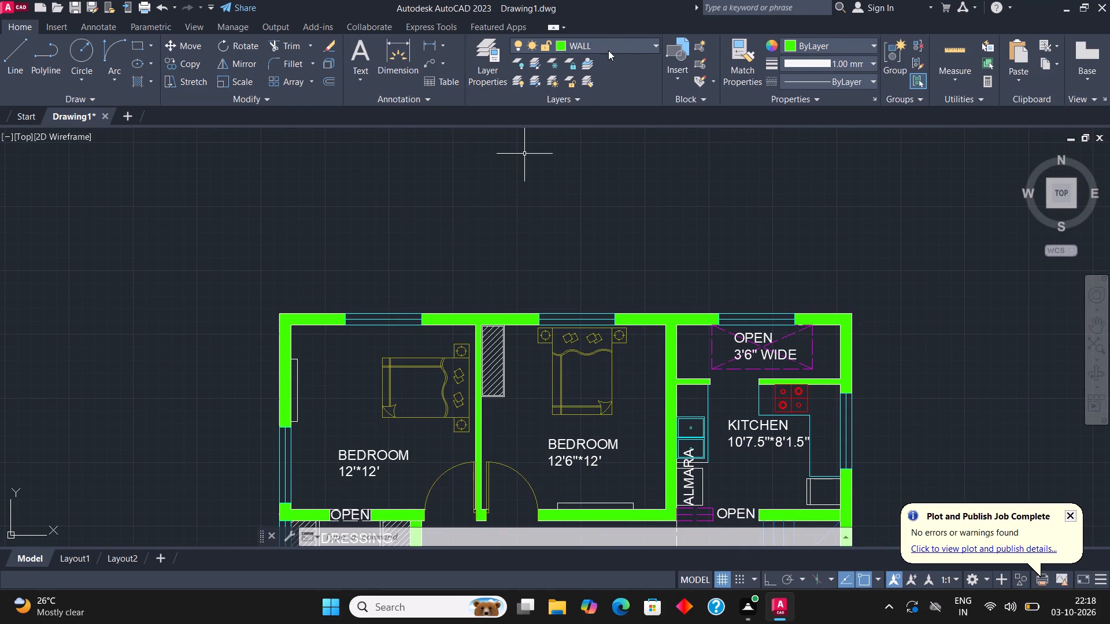
left_click(612, 40)
left_click(589, 61)
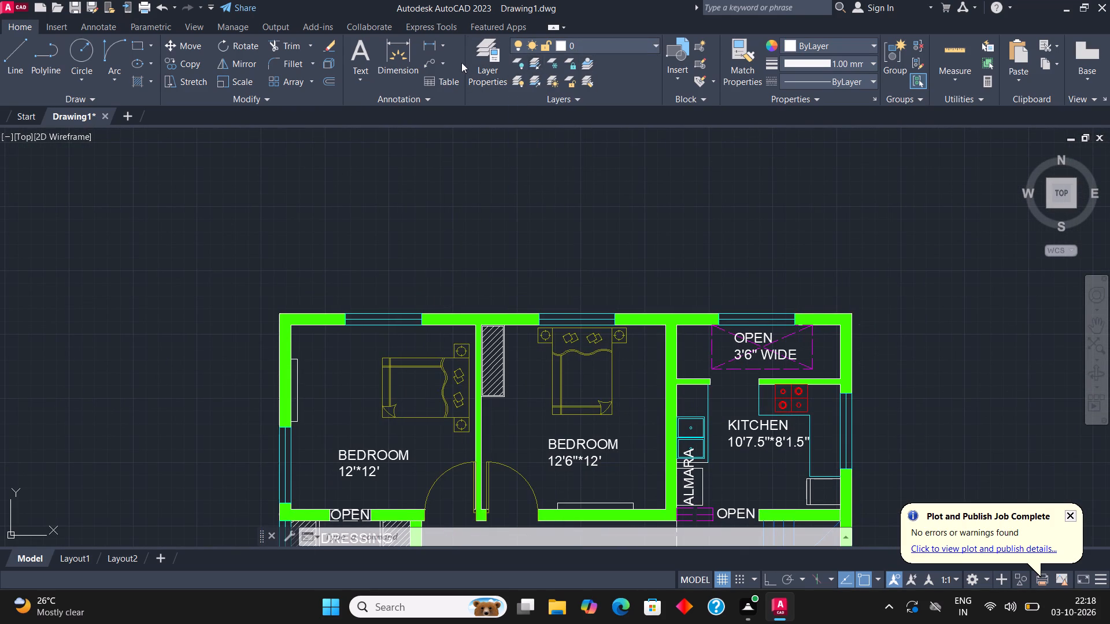
left_click(400, 55)
left_click(276, 315)
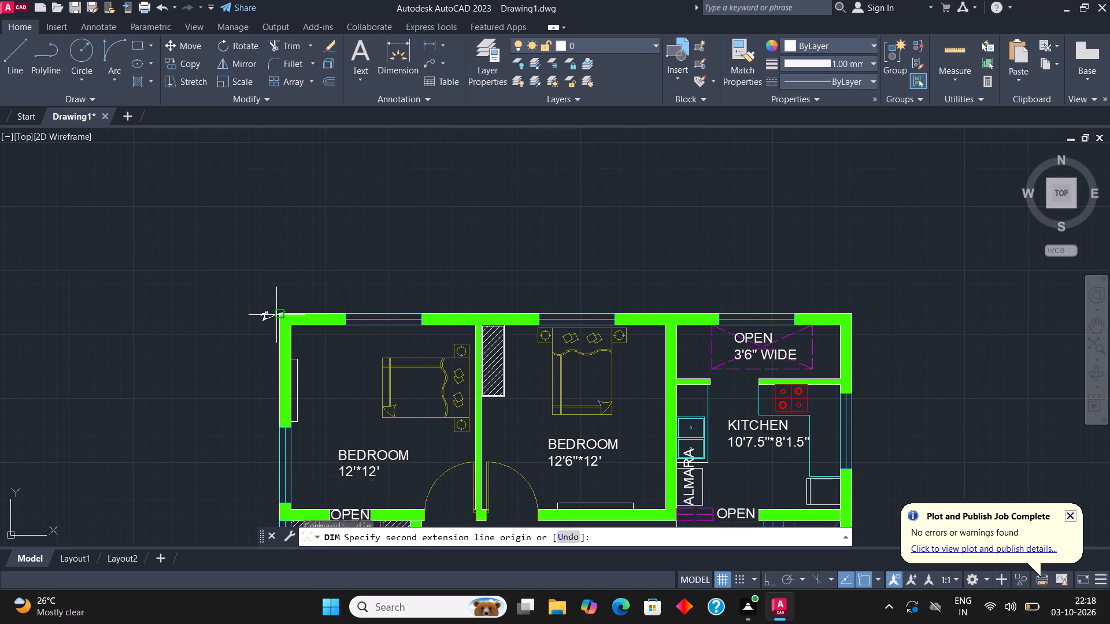
left_click(849, 313)
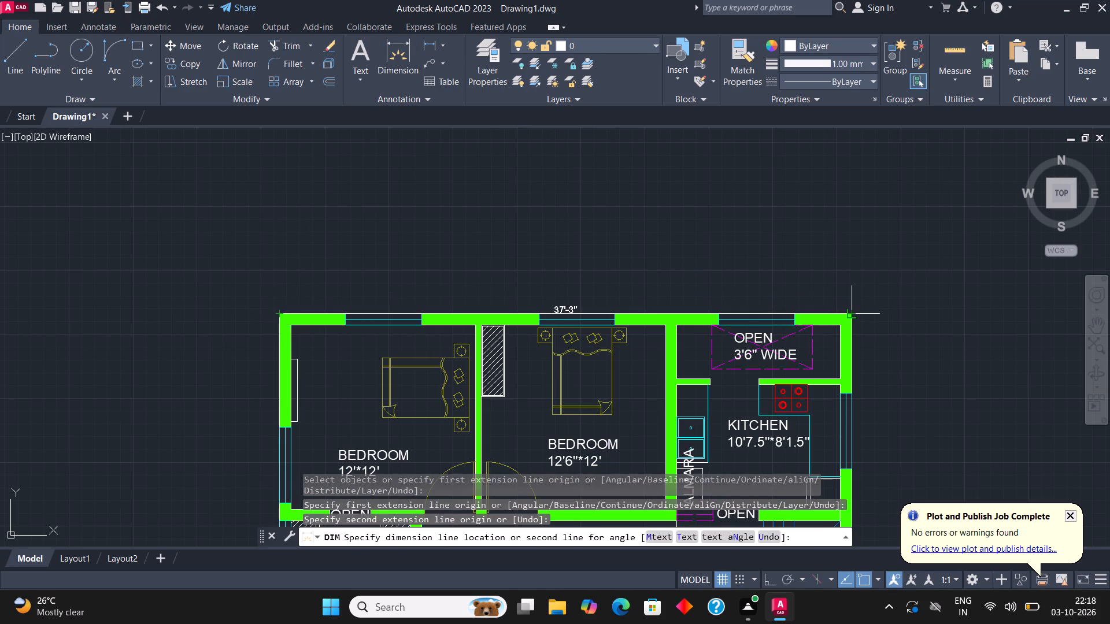
left_click(843, 259)
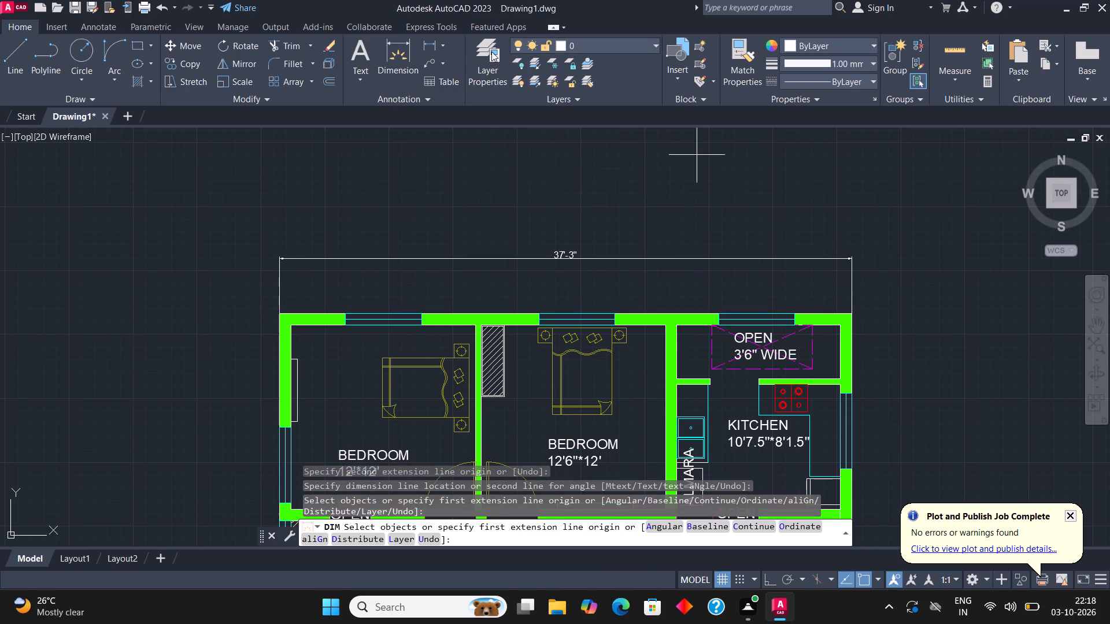
Dimension the plan's overall depth along the kitchen, staircase and STORE side, from outer corner to outer corner.
left_click(401, 47)
scroll(365, 167, "down", 2)
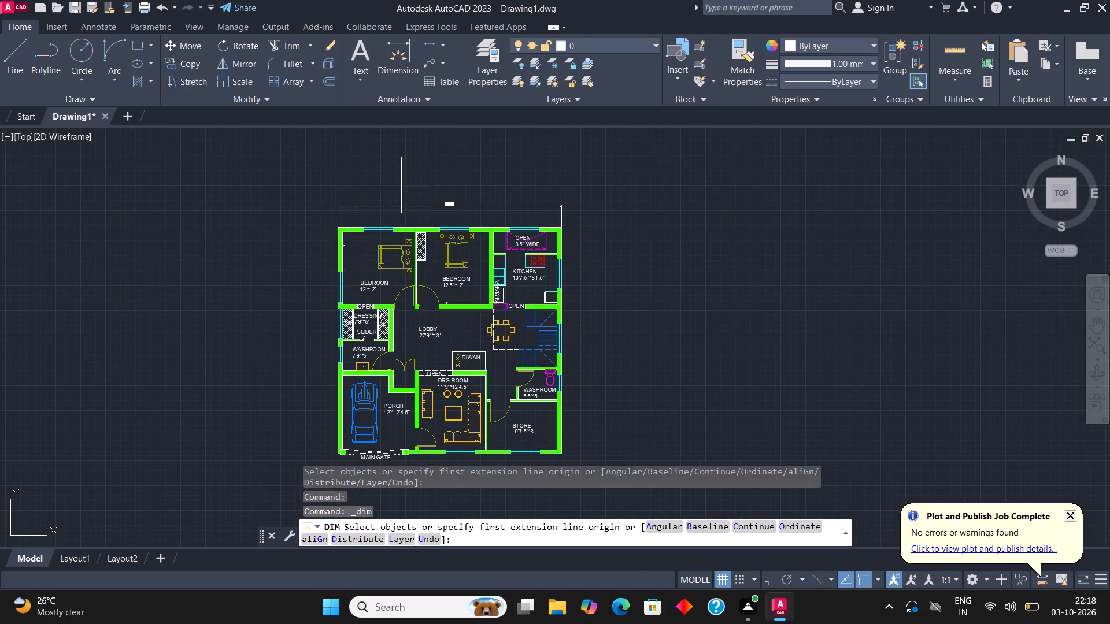
scroll(568, 238, "up", 3)
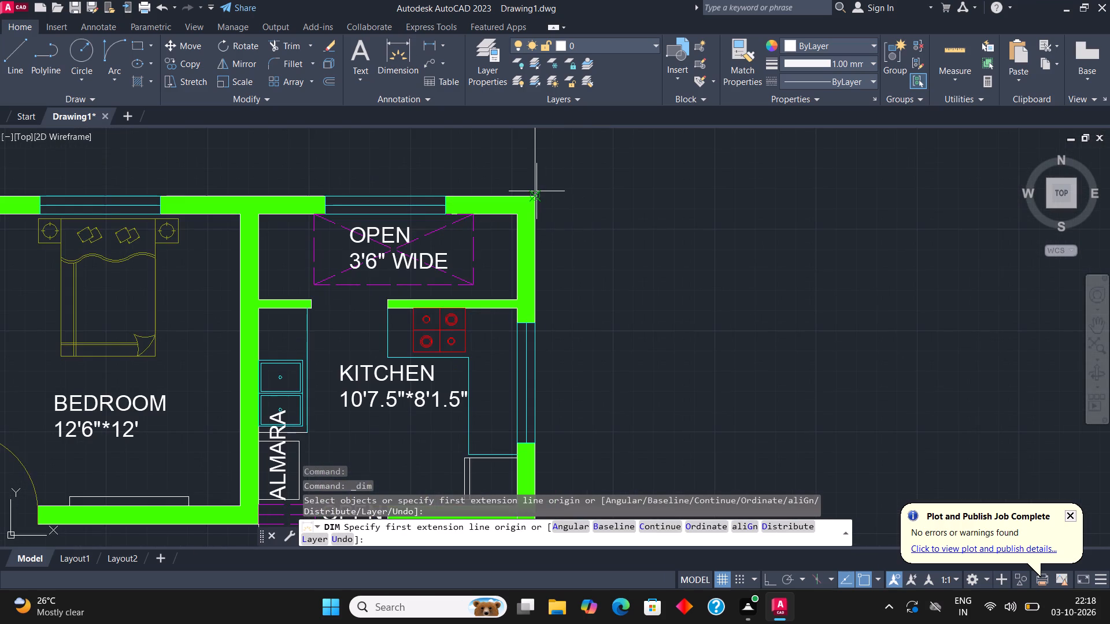
left_click(535, 195)
scroll(556, 169, "down", 1)
scroll(573, 256, "down", 2)
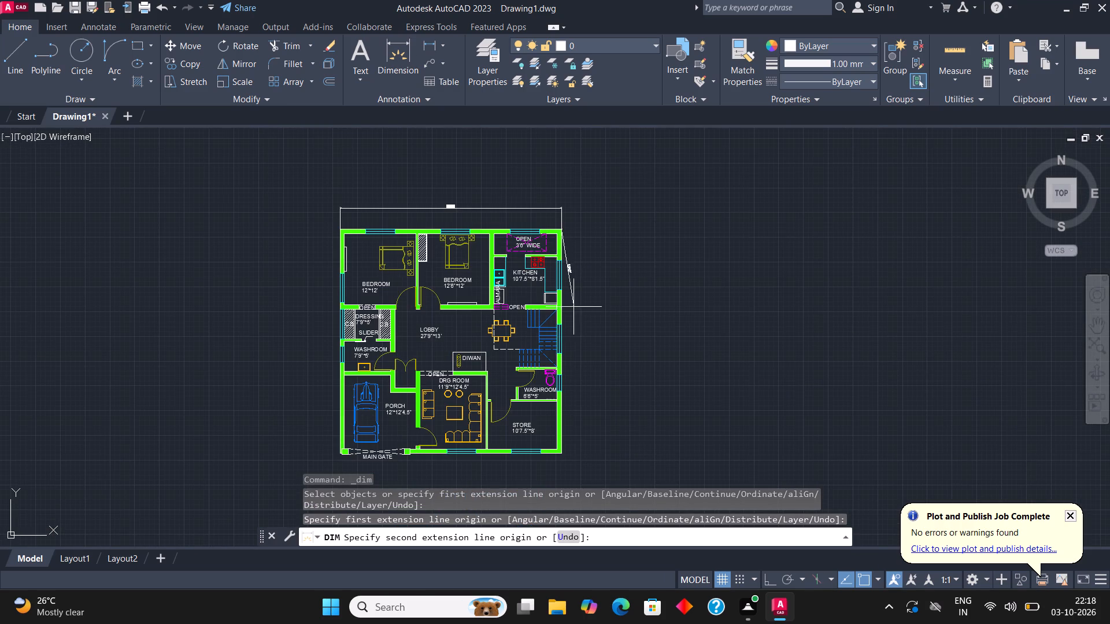
scroll(561, 452, "up", 4)
left_click(559, 454)
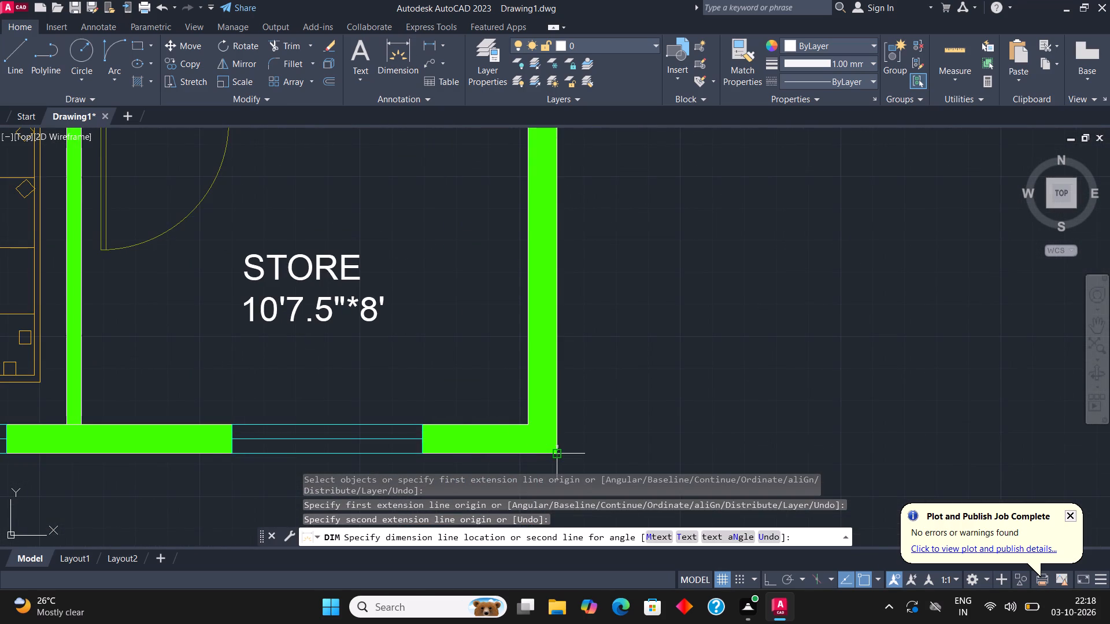
scroll(558, 454, "down", 3)
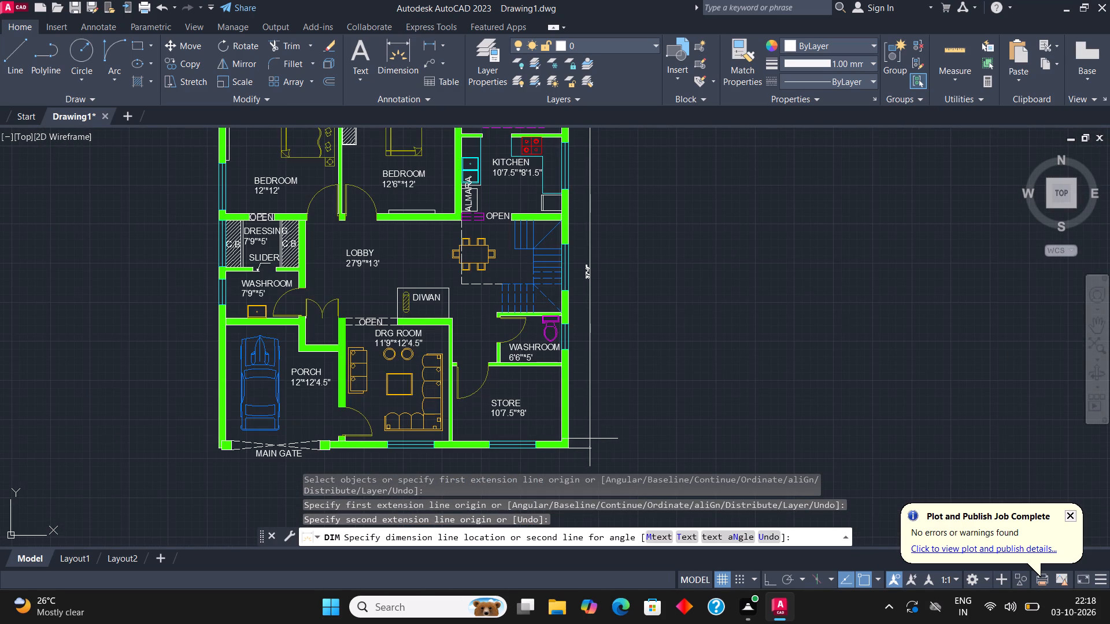
left_click(600, 436)
scroll(605, 285, "up", 1)
scroll(534, 267, "down", 3)
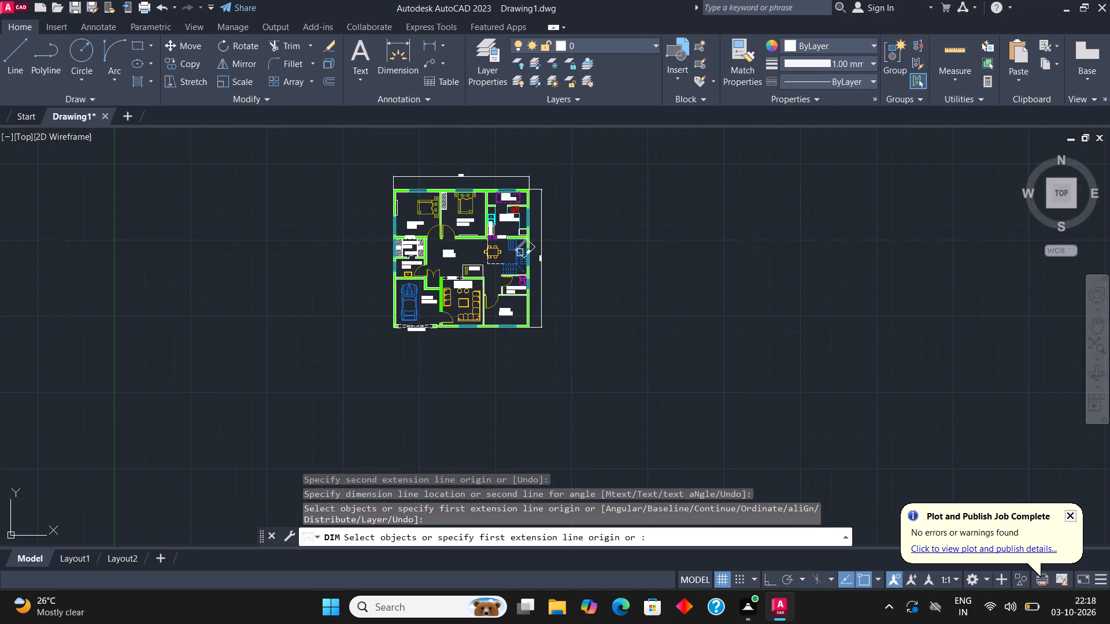
key("Escape")
Shift the overall depth dimension line slightly farther out from the staircase-side wall.
middle_click_drag(514, 241, 524, 265)
scroll(549, 271, "up", 1)
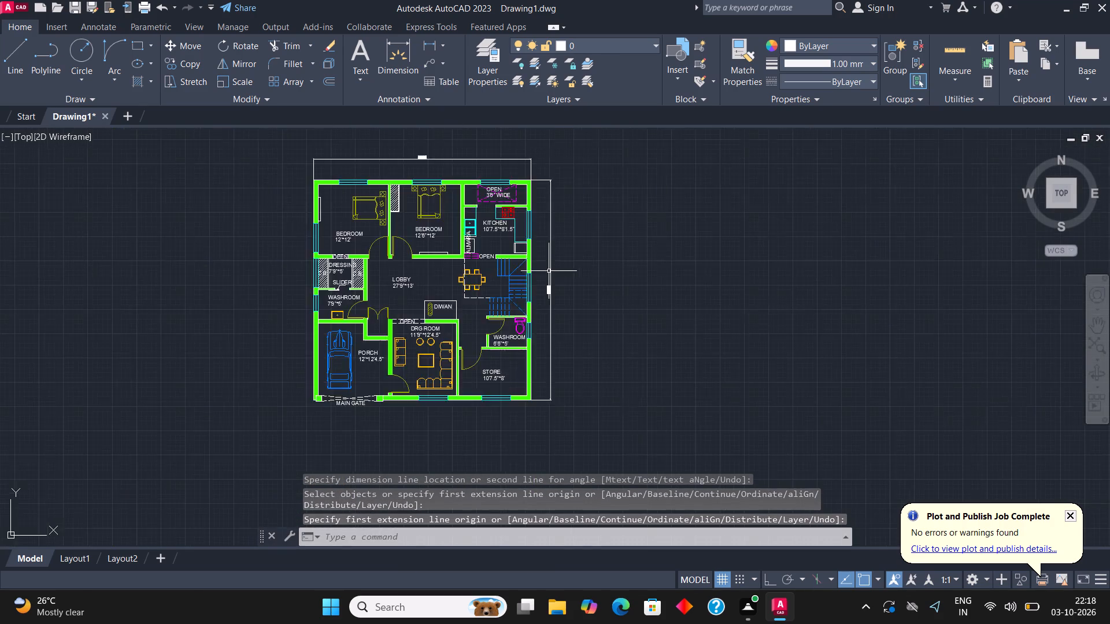
scroll(549, 271, "up", 1)
scroll(554, 302, "down", 2)
scroll(556, 307, "up", 2)
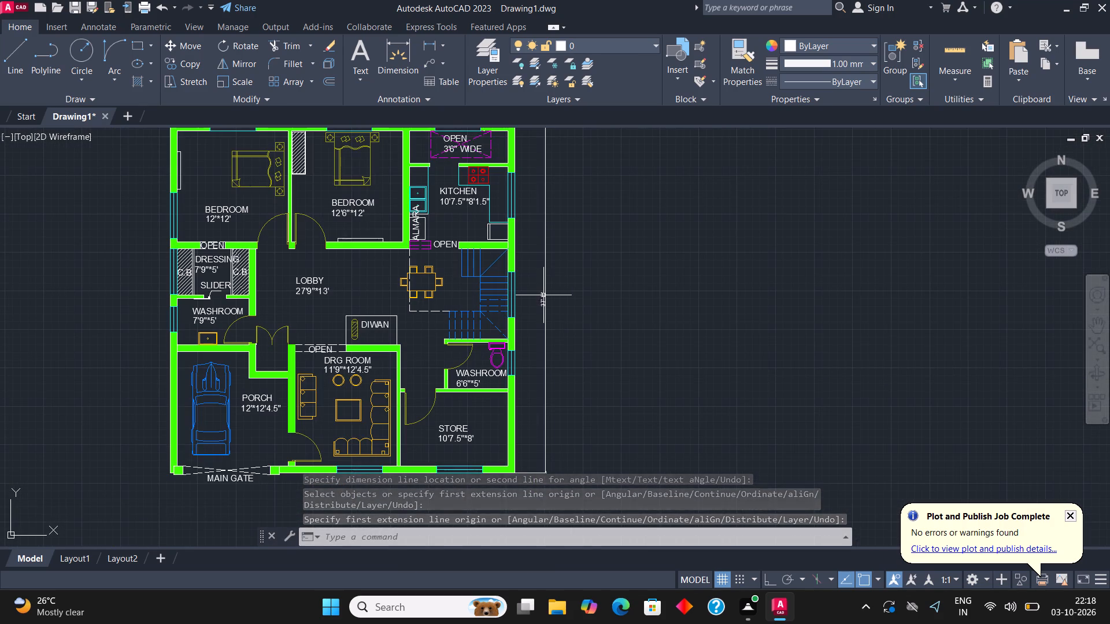
left_click(543, 295)
scroll(549, 303, "up", 2)
left_click(527, 293)
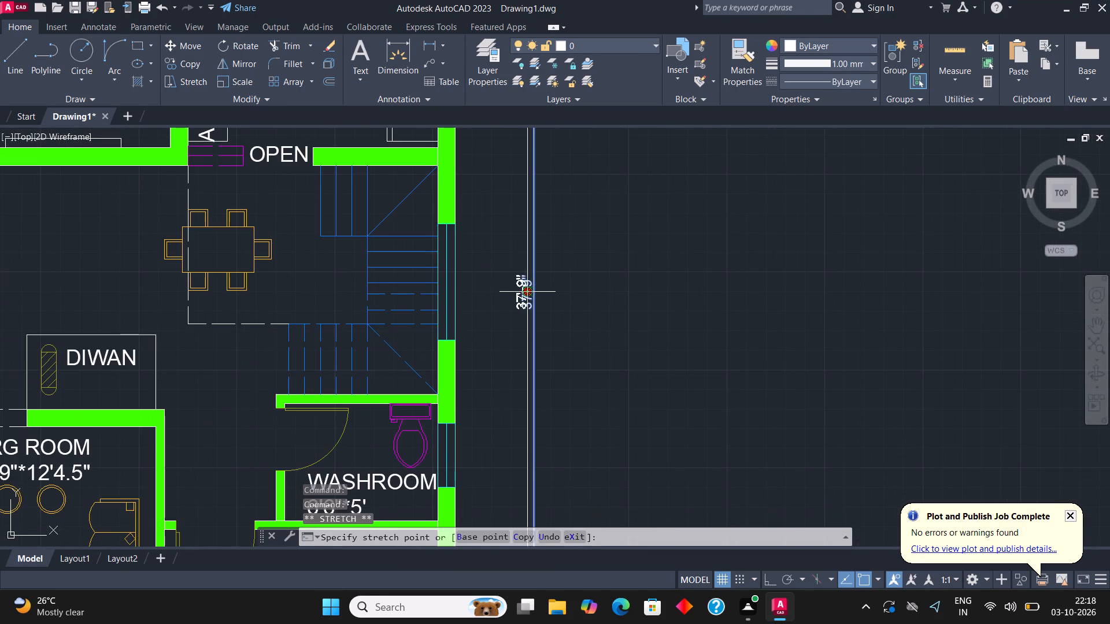
left_click(552, 296)
scroll(554, 303, "down", 3)
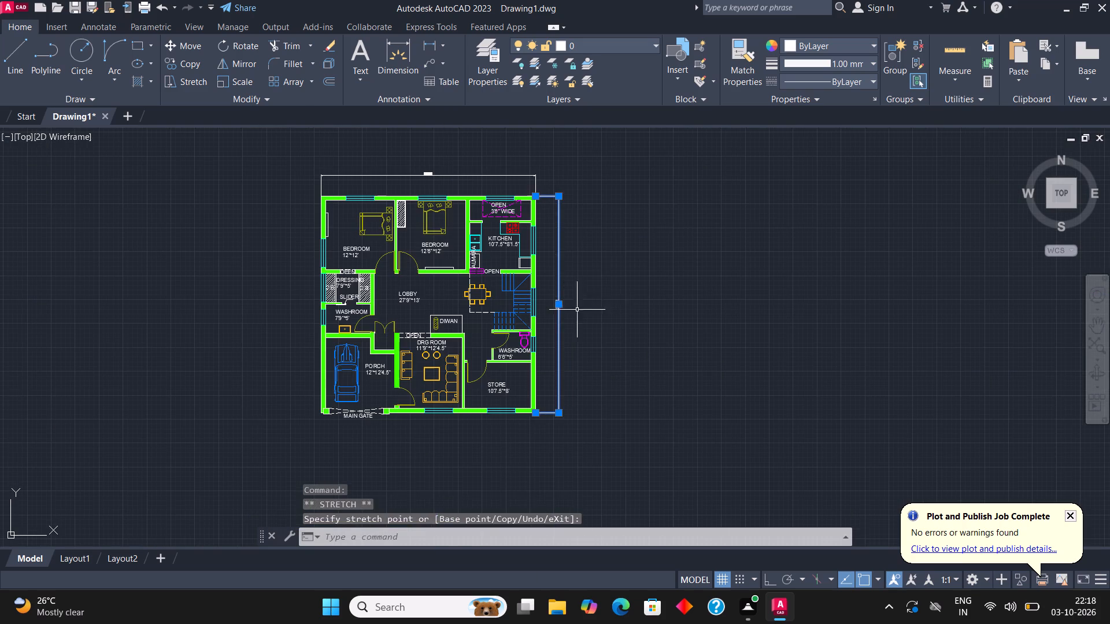
key("Escape")
Copy the MAIN GATE label to the empty space below the plan, under the DRG ROOM.
middle_click_drag(591, 290, 649, 249)
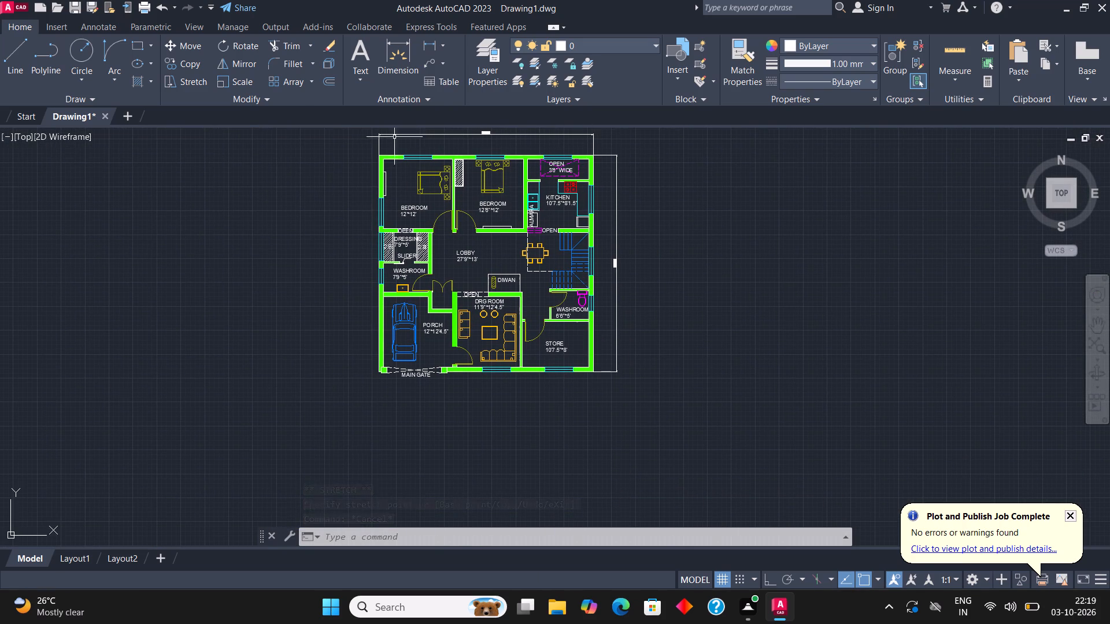
middle_click_drag(564, 344, 583, 320)
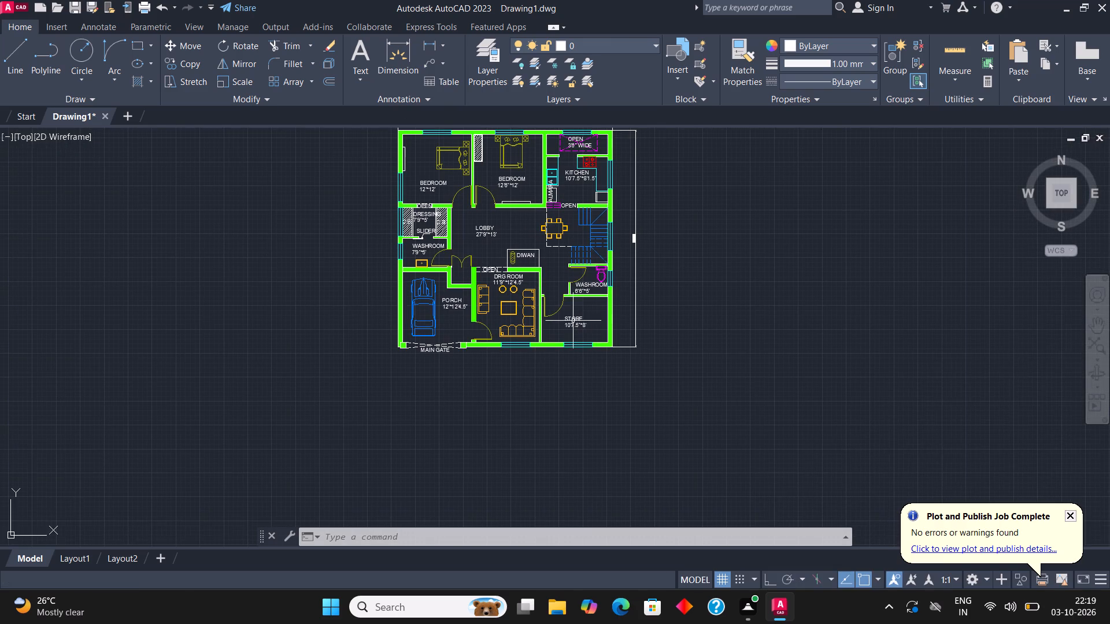
scroll(499, 382, "up", 2)
left_click(314, 304)
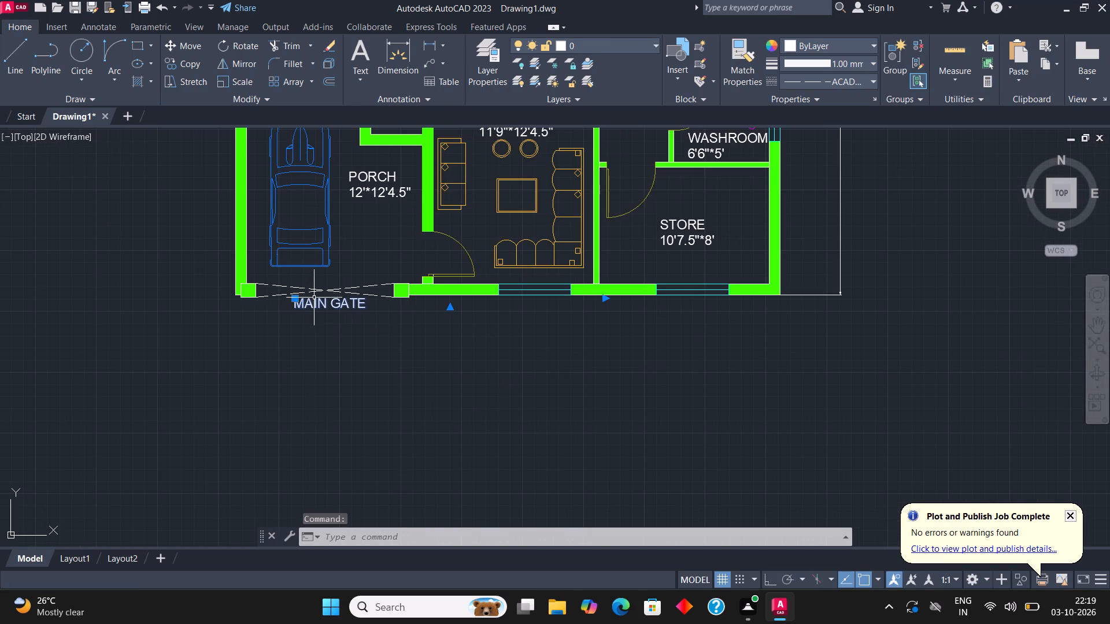
left_click(191, 64)
left_click(317, 301)
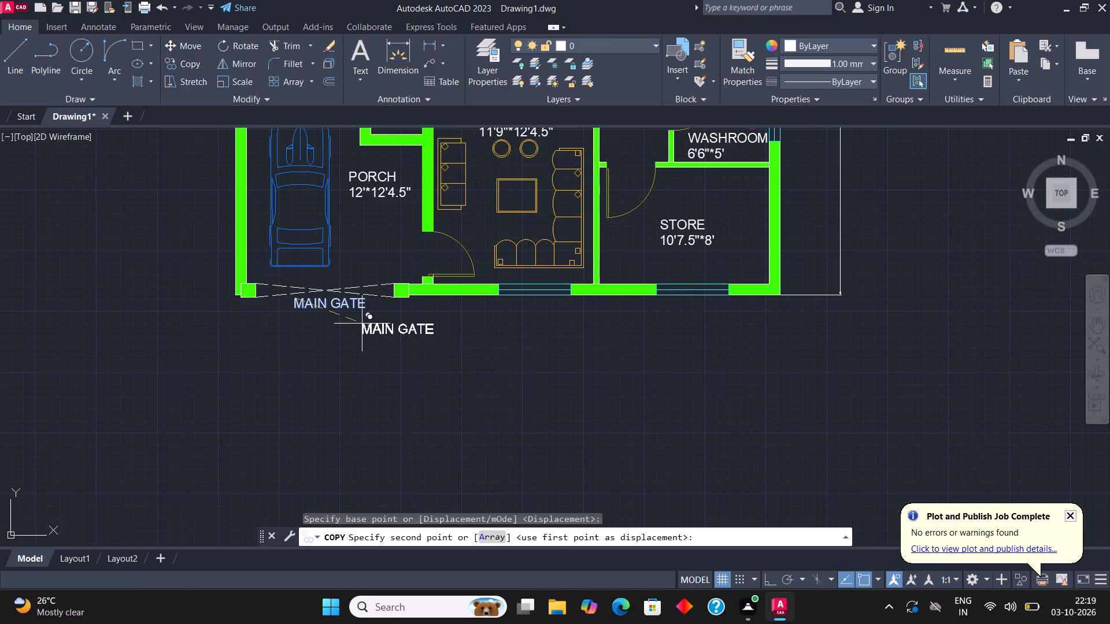
left_click(486, 346)
scroll(486, 346, "up", 3)
key("Escape")
Replace the copied label's text with 2BHK HOUSE PLAN.
left_click(501, 369)
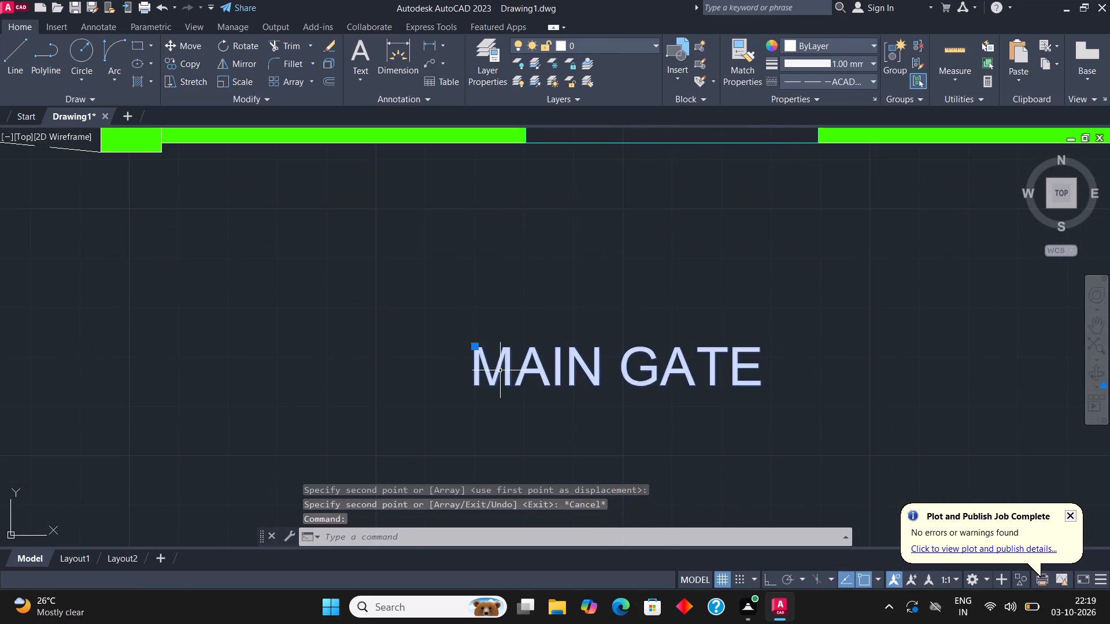
right_click(499, 370)
left_click(567, 225)
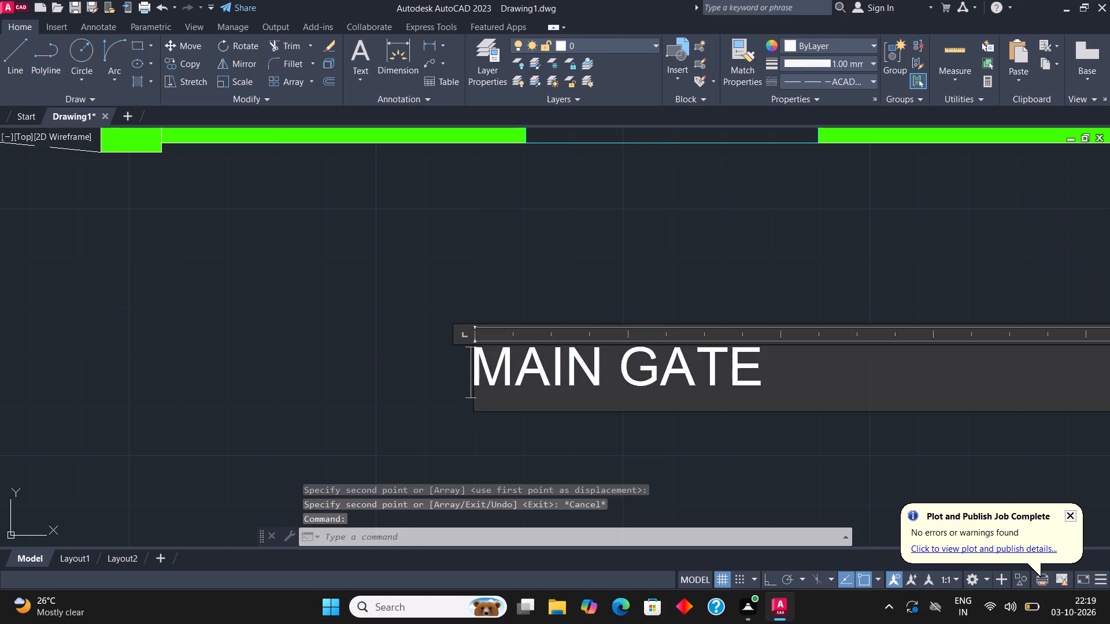
left_click(812, 370)
key("BackSpace")
key("BackSpace")
key("BackSpace")
key("BackSpace")
key("BackSpace")
key("BackSpace")
key("BackSpace")
key("BackSpace")
key("BackSpace")
key("BackSpace")
key("BackSpace")
key("BackSpace")
key("BackSpace")
key("BackSpace")
key("BackSpace")
key("BackSpace")
key("BackSpace")
key("BackSpace")
key("BackSpace")
key("BackSpace")
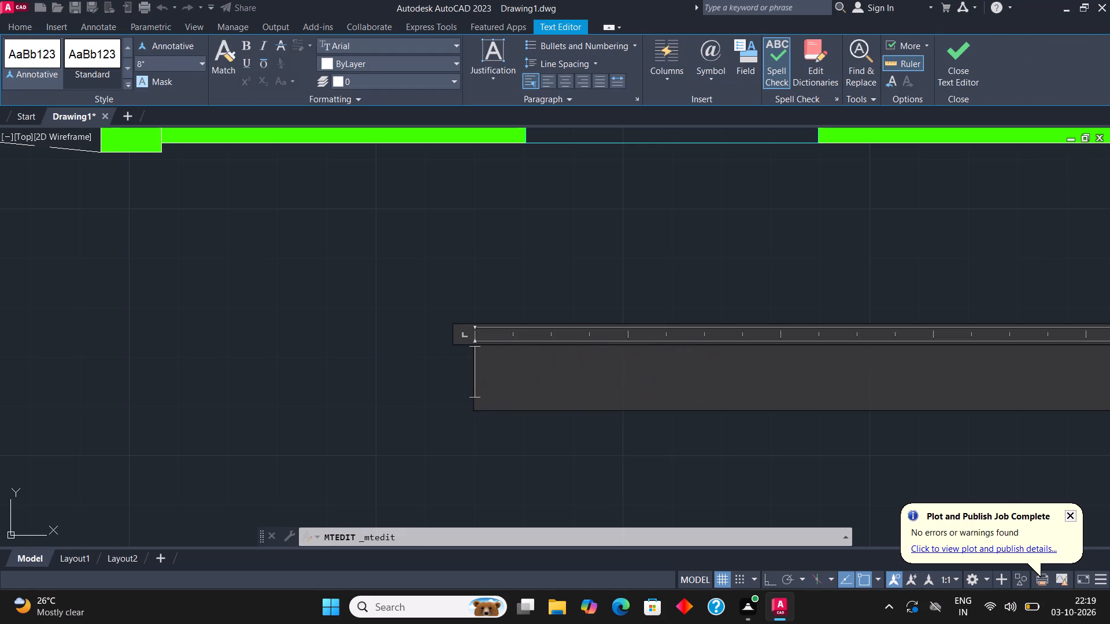
type("2BHK HOUSE PLAN")
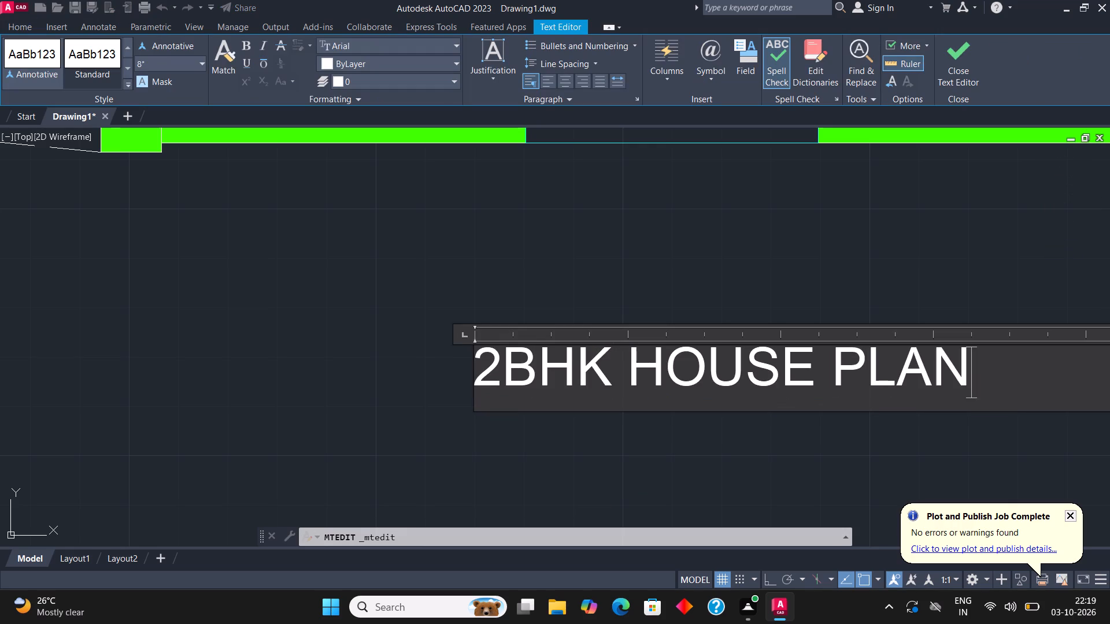
left_click(959, 58)
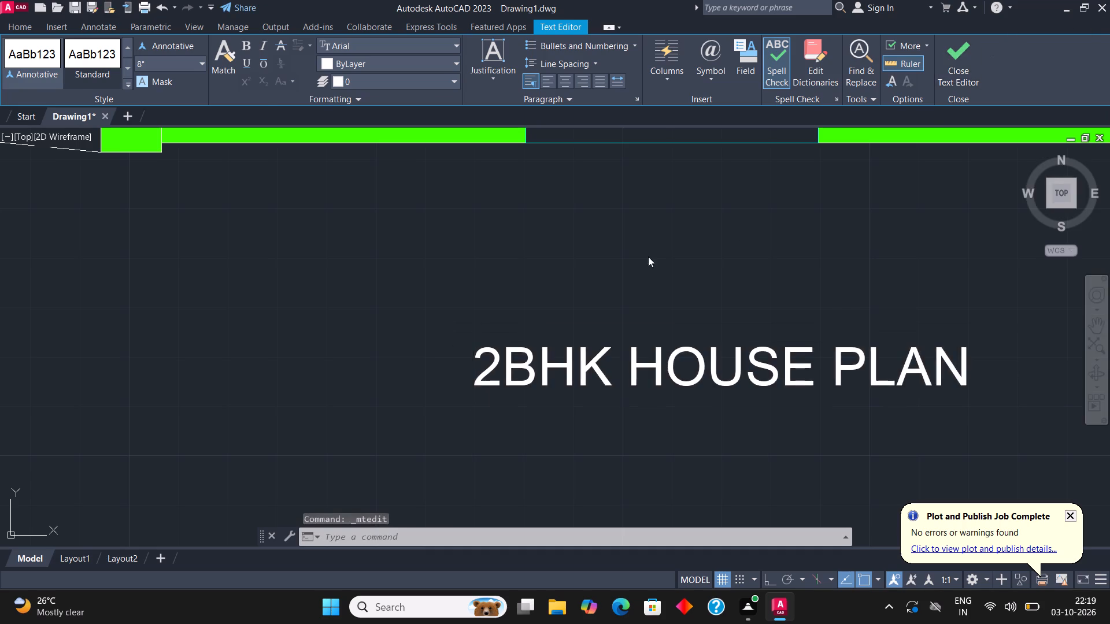
Scale up the 2BHK HOUSE PLAN title so it is larger than the room labels.
scroll(512, 280, "down", 4)
middle_click_drag(524, 286, 530, 303)
scroll(523, 302, "up", 2)
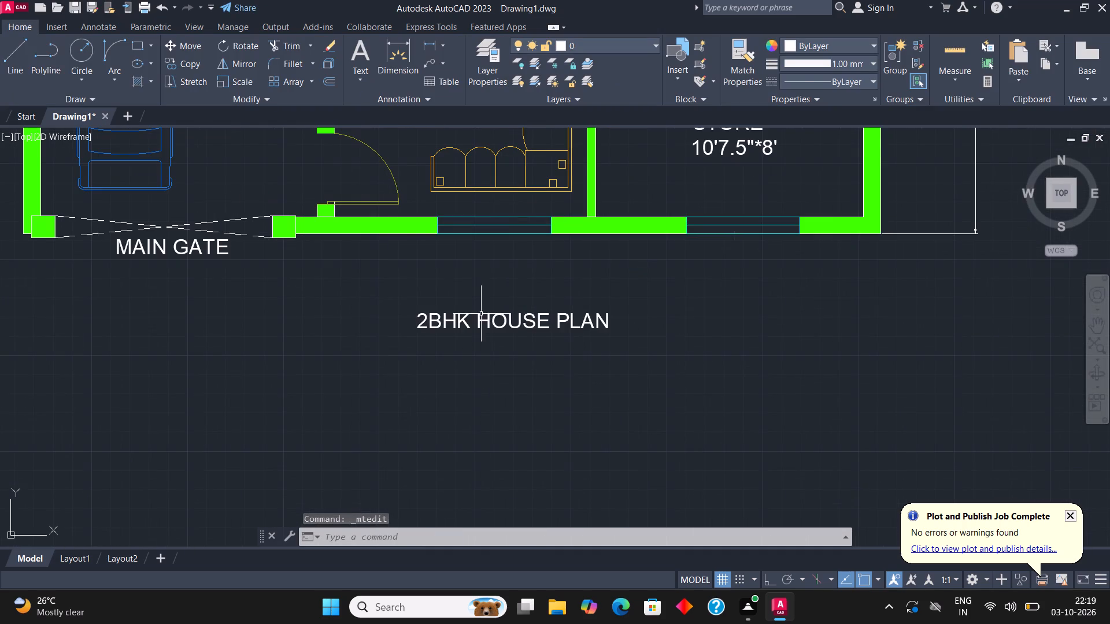
left_click(481, 316)
left_click(242, 77)
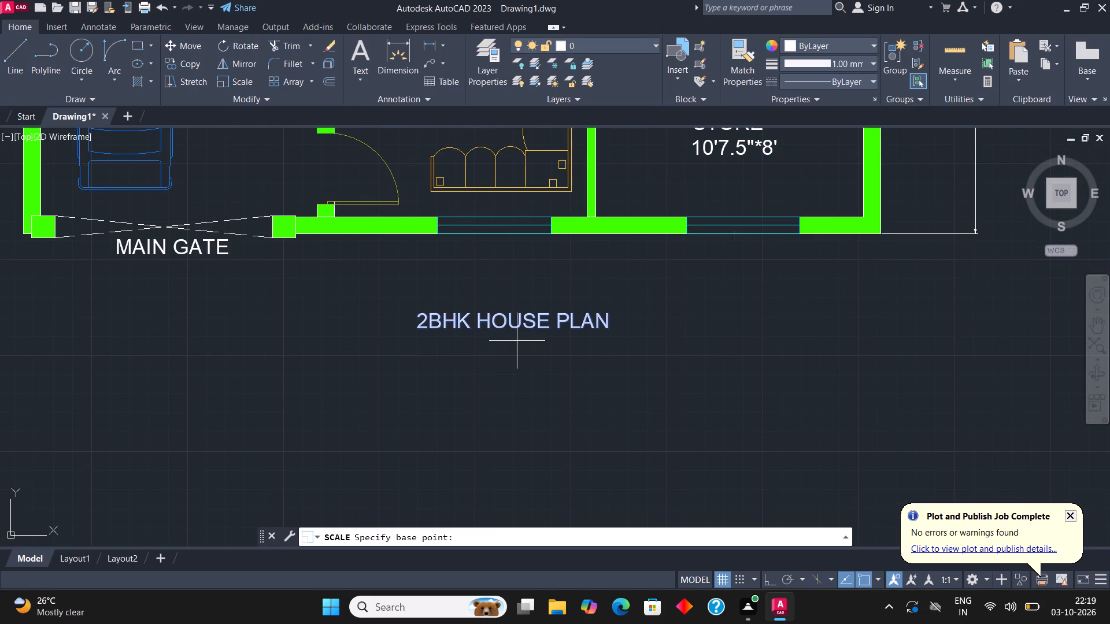
left_click(482, 332)
left_click(819, 343)
Move the enlarged 2BHK HOUSE PLAN title sideways toward the main gate, centring it better below the plan.
left_click(539, 325)
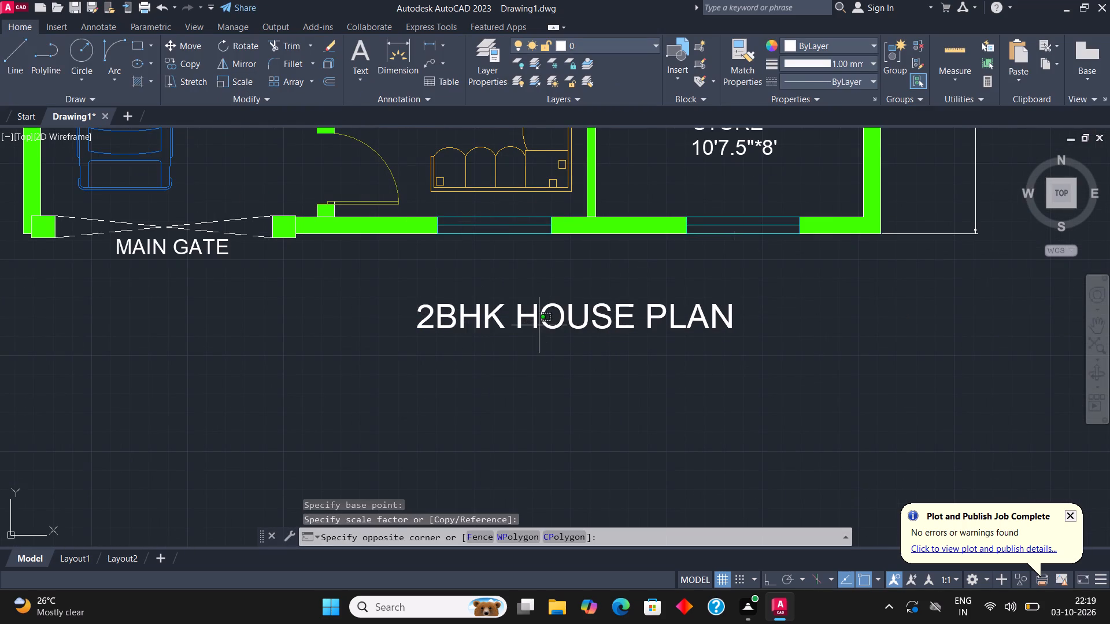
left_click_drag(490, 269, 489, 278)
left_click(182, 45)
scroll(451, 405, "down", 1)
left_click(493, 350)
left_click(442, 349)
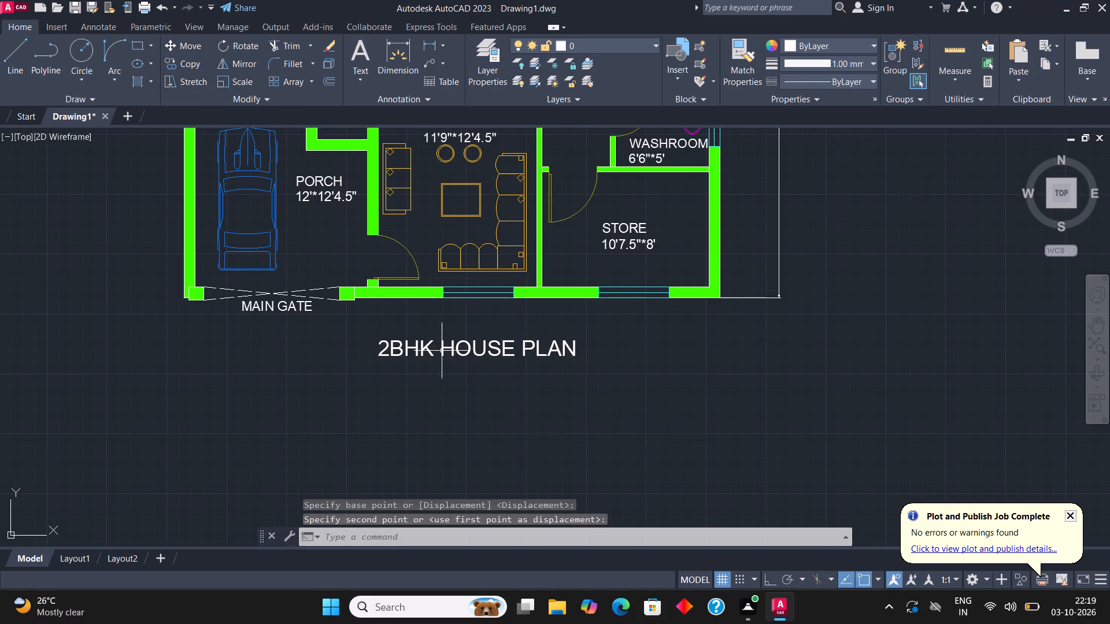
Assign the dashed lines of the opening between the lobby and the DRG ROOM to layer A.
scroll(458, 399, "down", 3)
middle_click_drag(502, 320, 518, 330)
scroll(518, 332, "up", 2)
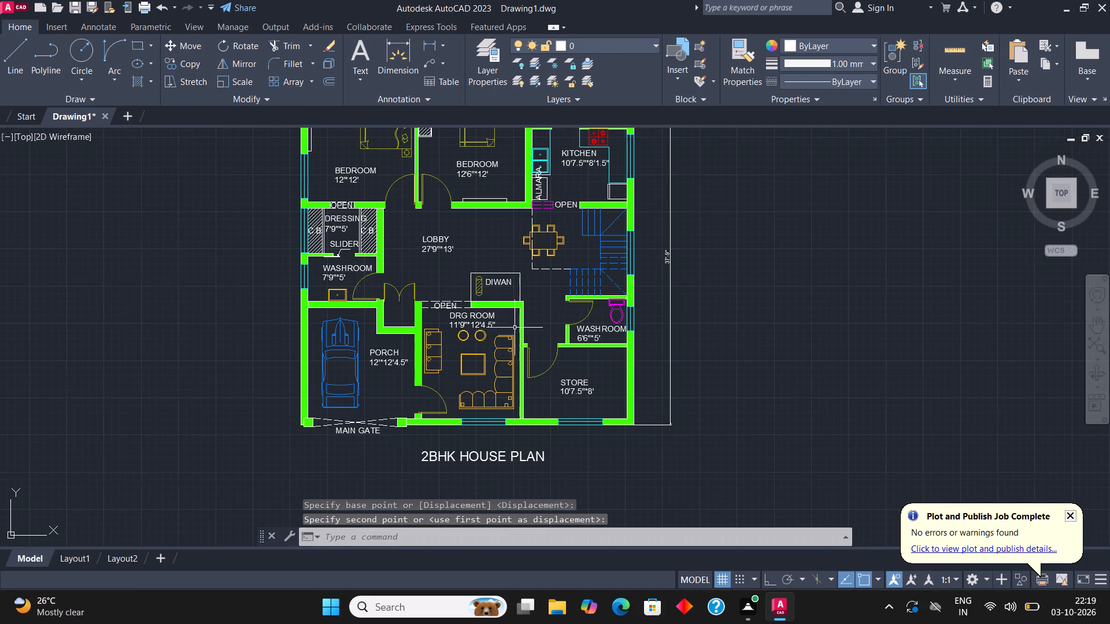
middle_click_drag(516, 322, 527, 385)
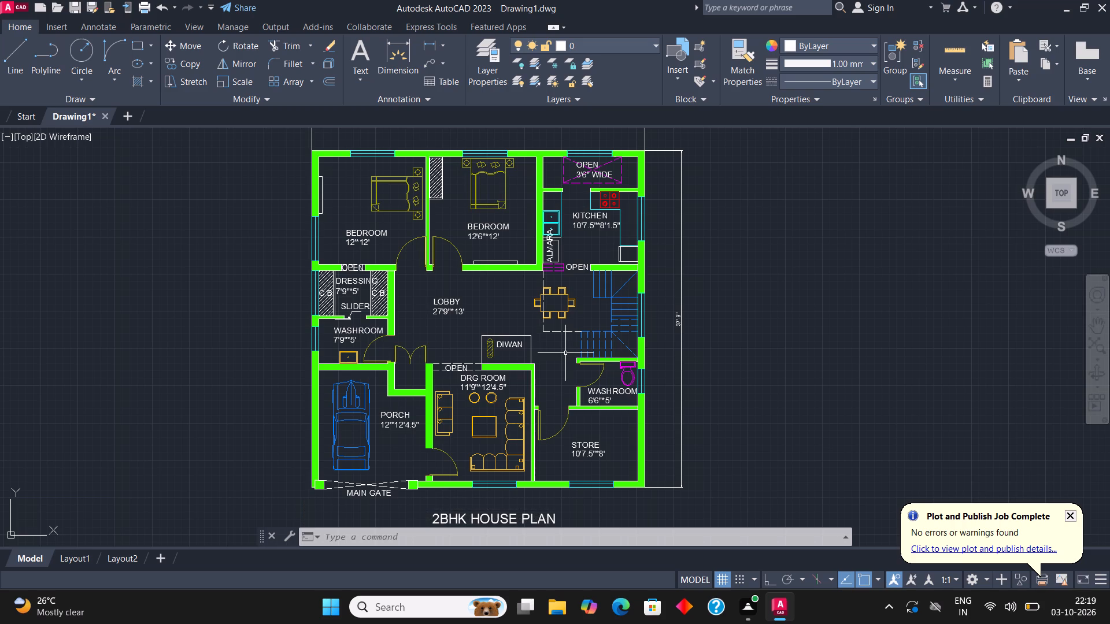
scroll(448, 356, "up", 3)
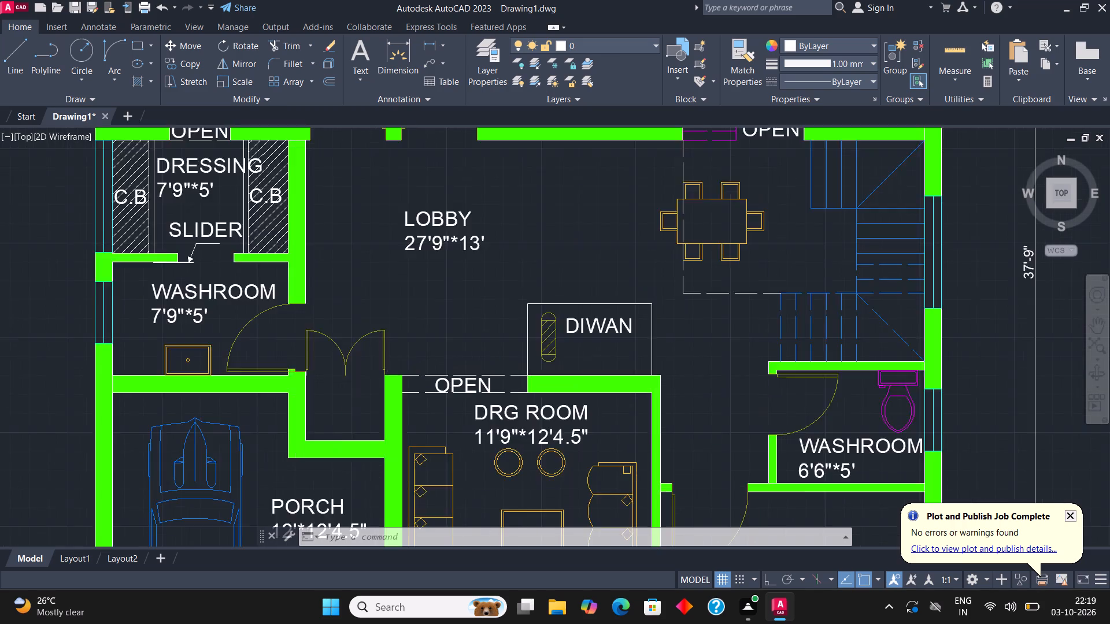
left_click(413, 428)
left_click(398, 376)
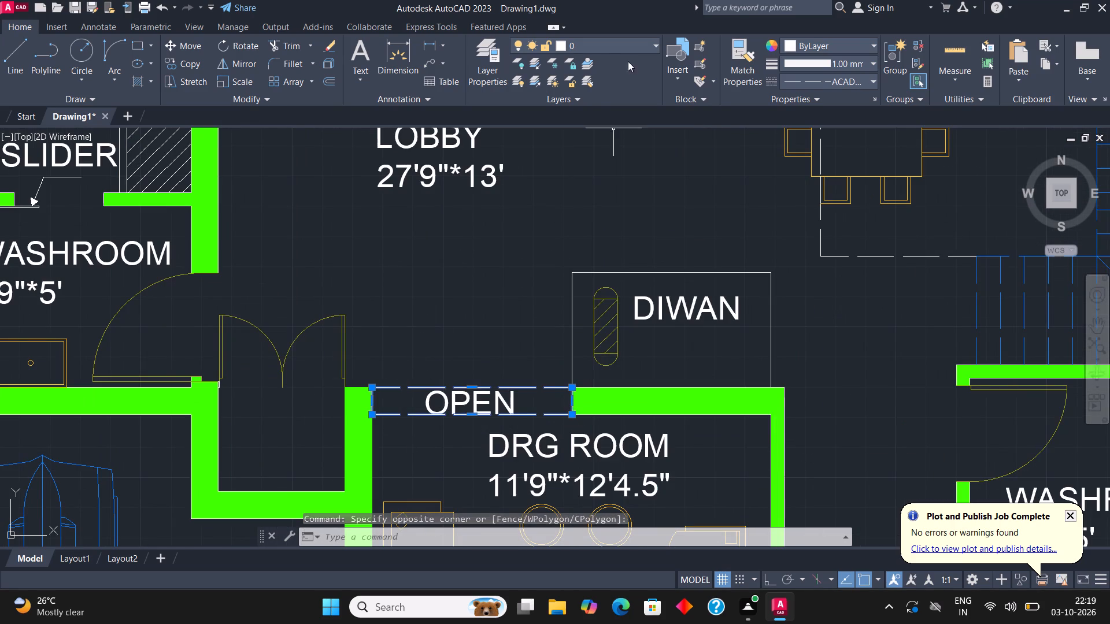
left_click(617, 47)
left_click(589, 75)
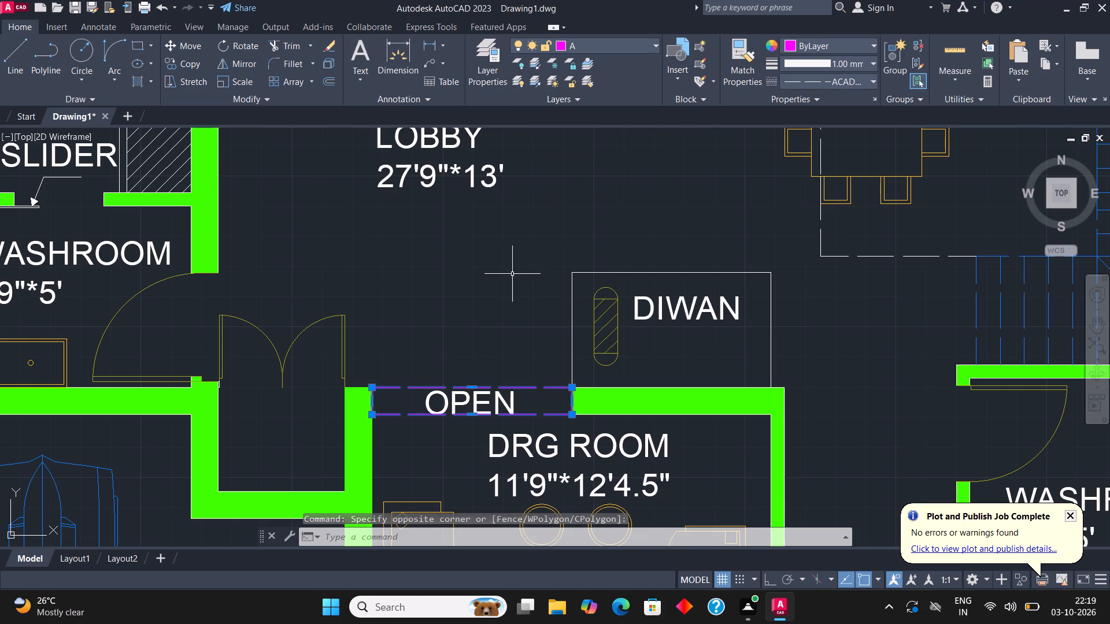
key("Escape")
Assign the three outline edges of the DIWAN above the DRG ROOM to the DOOR layer.
middle_click_drag(708, 316, 663, 344)
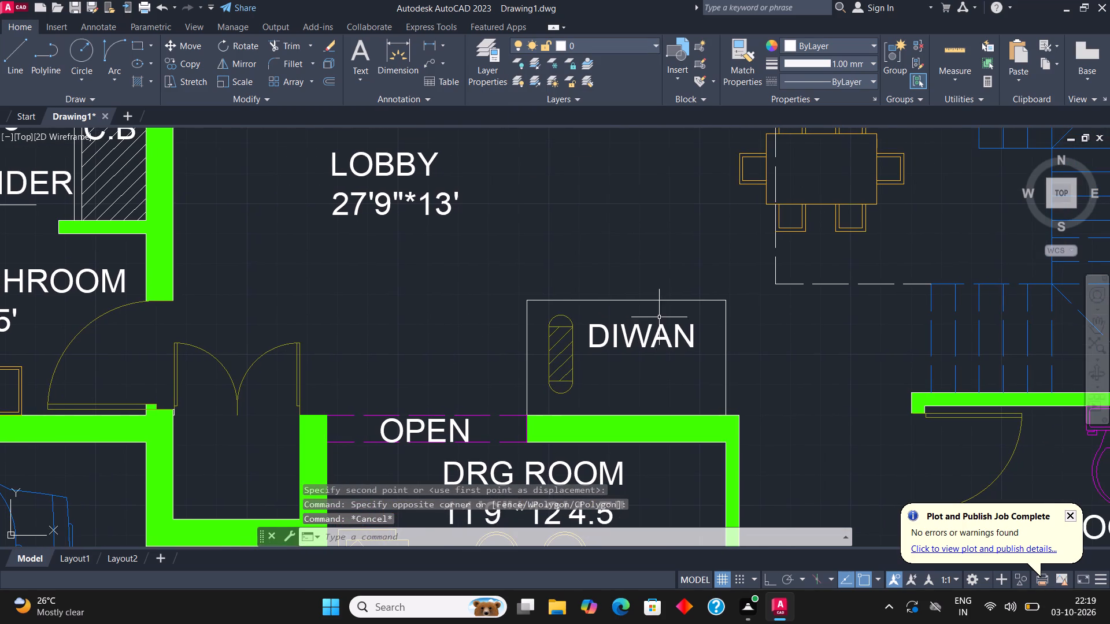
scroll(659, 311, "up", 1)
left_click_drag(661, 311, 652, 297)
left_click(605, 235)
left_click_drag(454, 413, 446, 393)
left_click(420, 356)
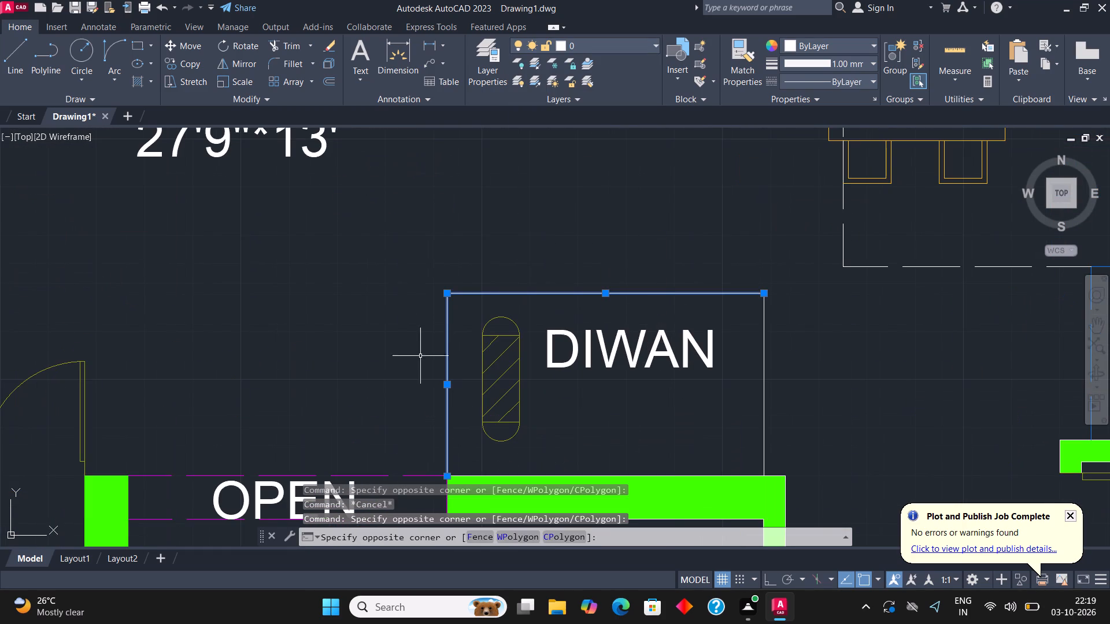
left_click(782, 419)
left_click(737, 382)
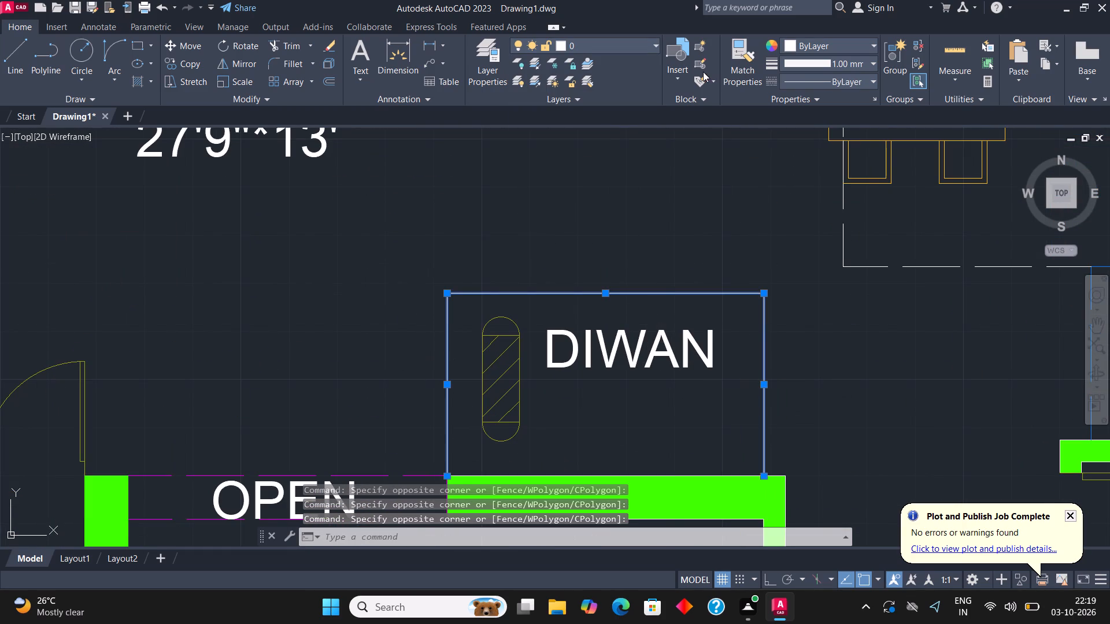
left_click(612, 48)
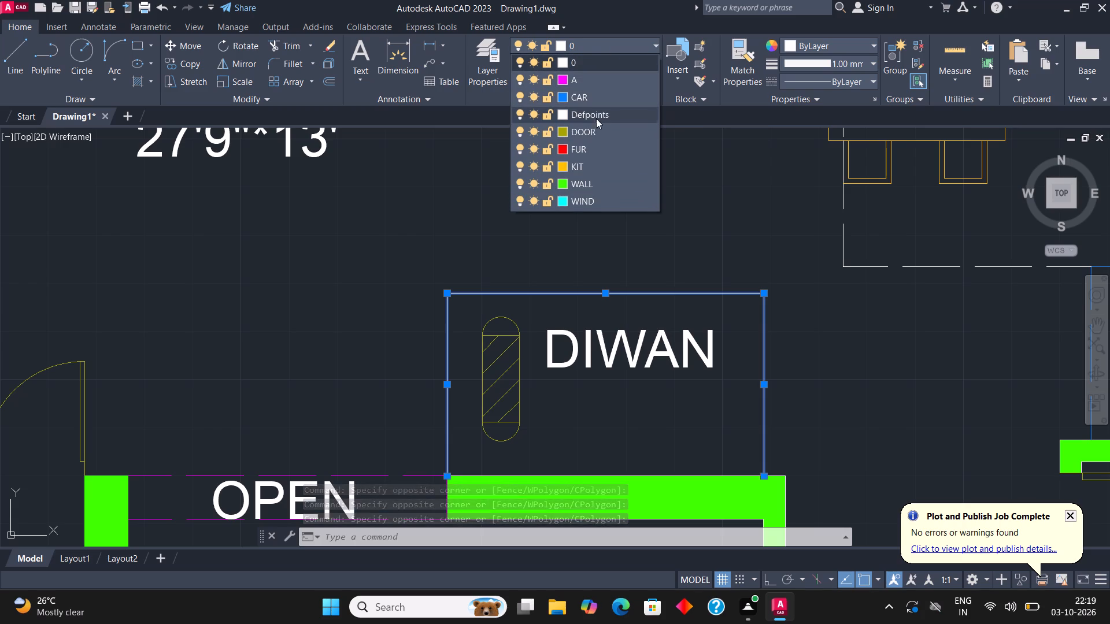
left_click(596, 133)
scroll(595, 233, "down", 3)
key("Escape")
scroll(620, 226, "down", 1)
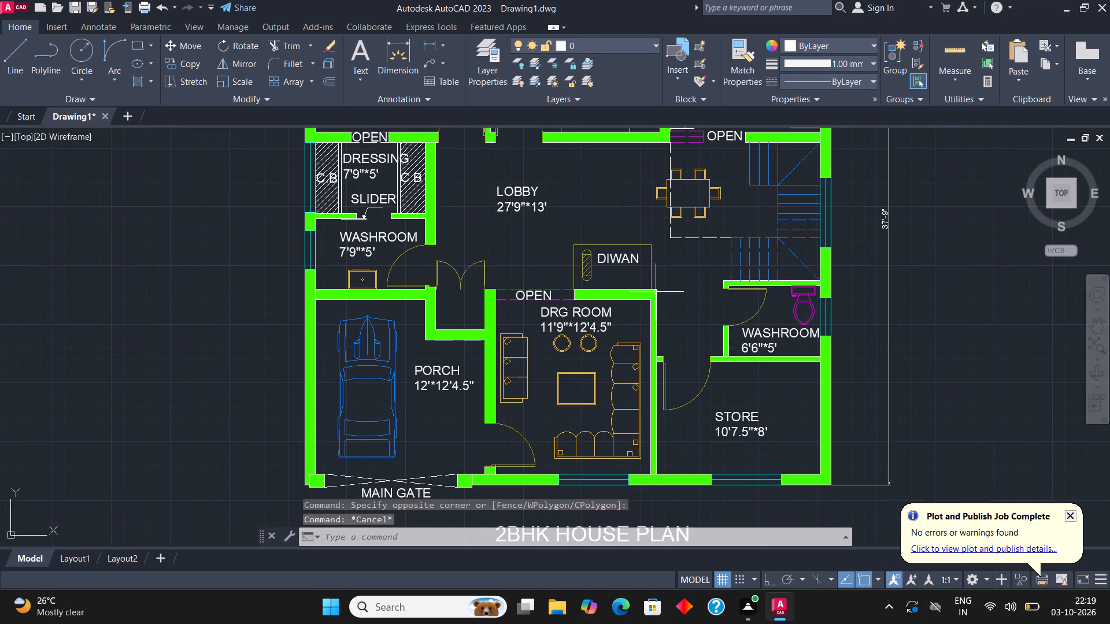
Assign the two dashed lines bounding the dining area beside the staircase to layer A.
middle_click_drag(656, 311, 637, 312)
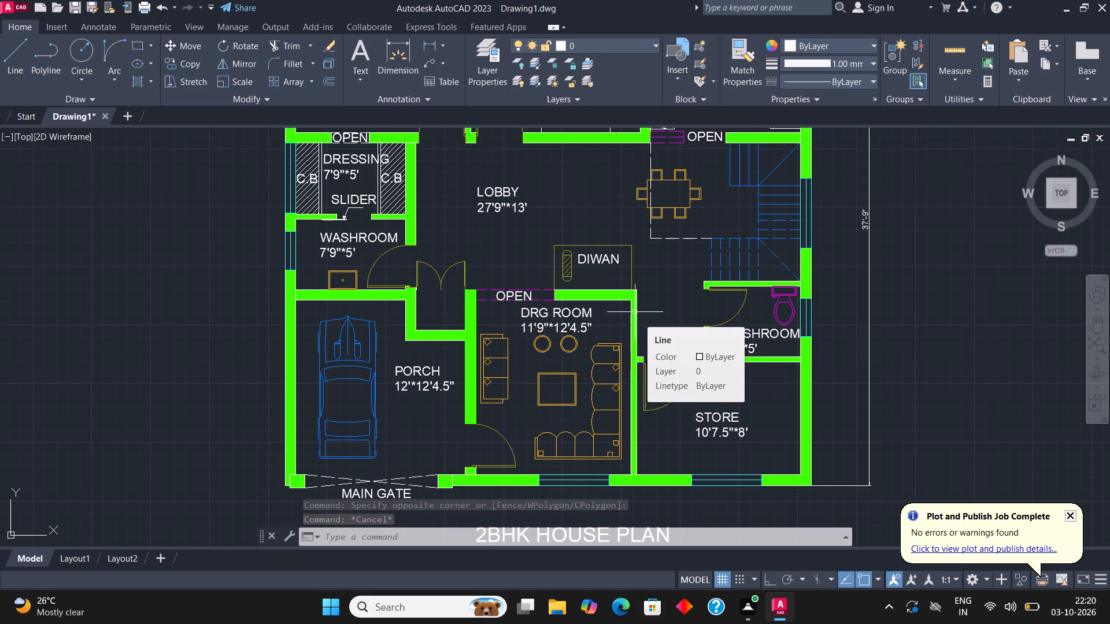
middle_click_drag(683, 321, 599, 435)
scroll(591, 360, "up", 1)
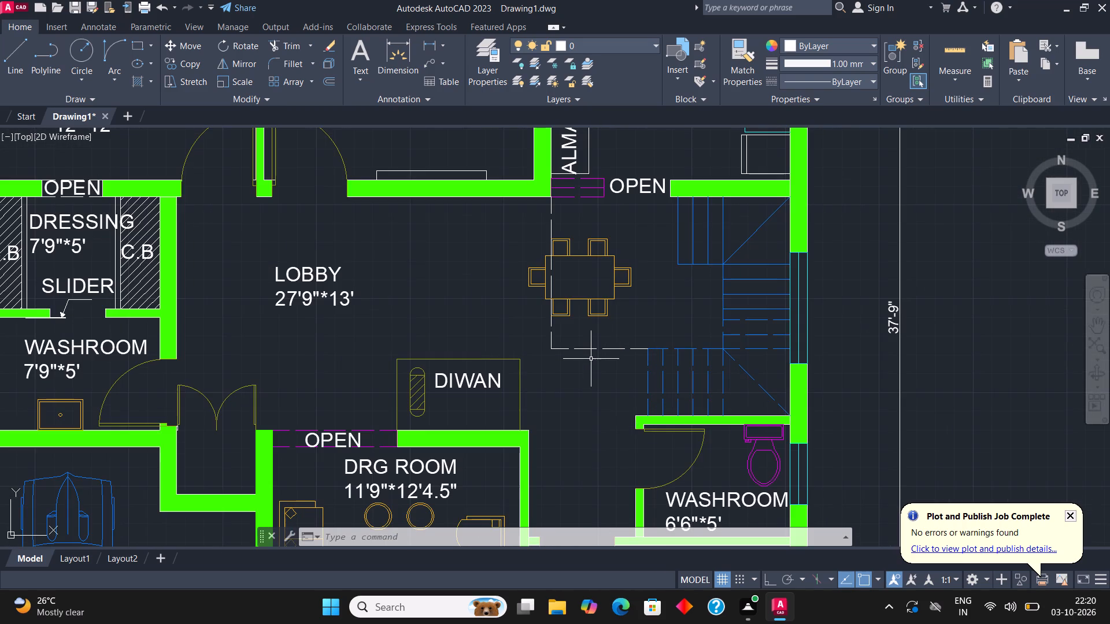
left_click(591, 359)
left_click(581, 342)
left_click(556, 215)
left_click(532, 218)
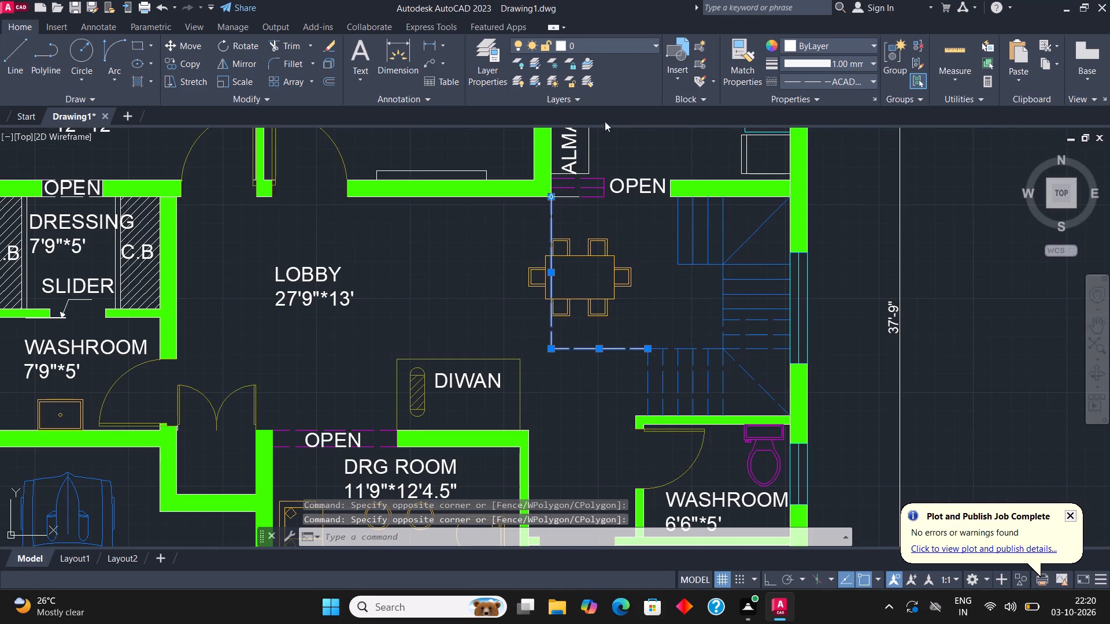
left_click(621, 47)
left_click(612, 79)
scroll(644, 278, "down", 1)
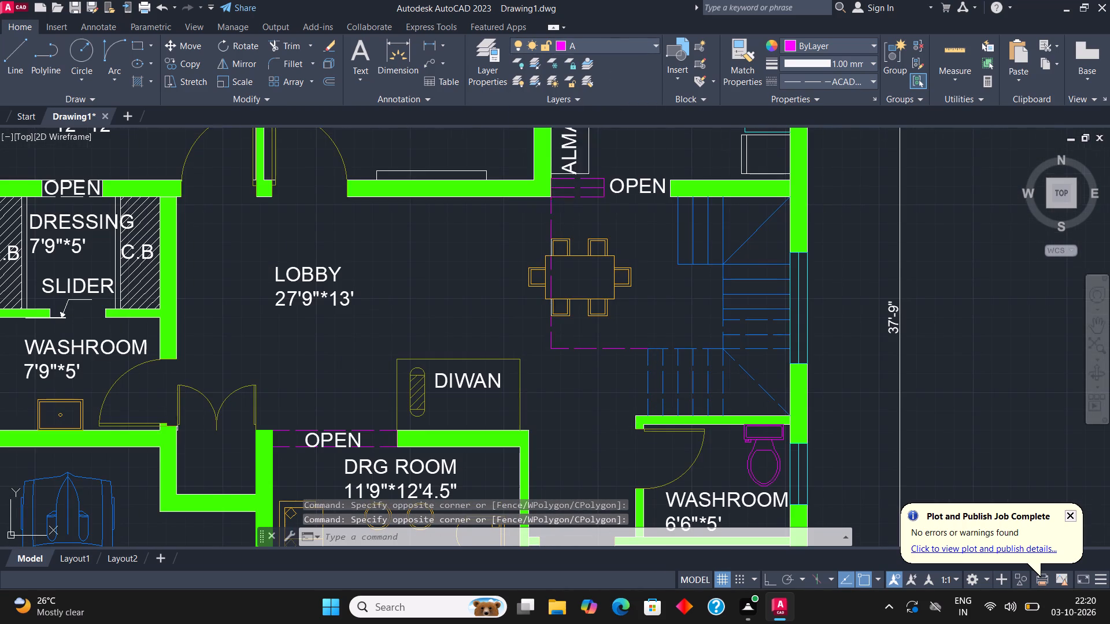
scroll(644, 278, "down", 1)
key("Escape")
Assign the white outer edge of the upper-left dining chair to the KIT layer.
middle_click(550, 282)
scroll(626, 237, "up", 3)
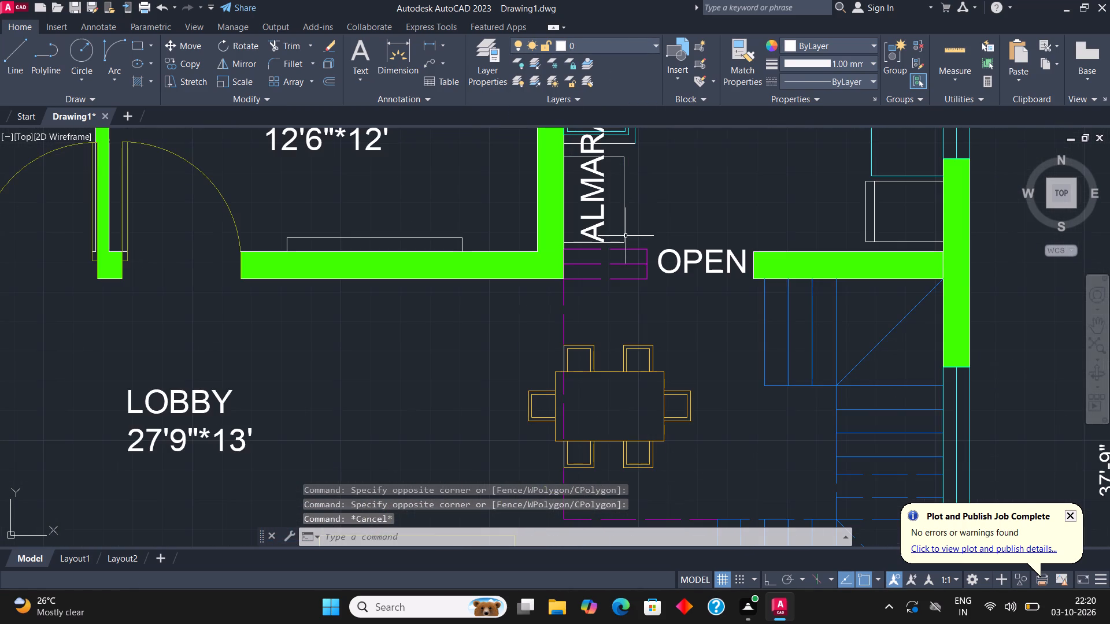
scroll(553, 369, "up", 4)
scroll(594, 347, "up", 1)
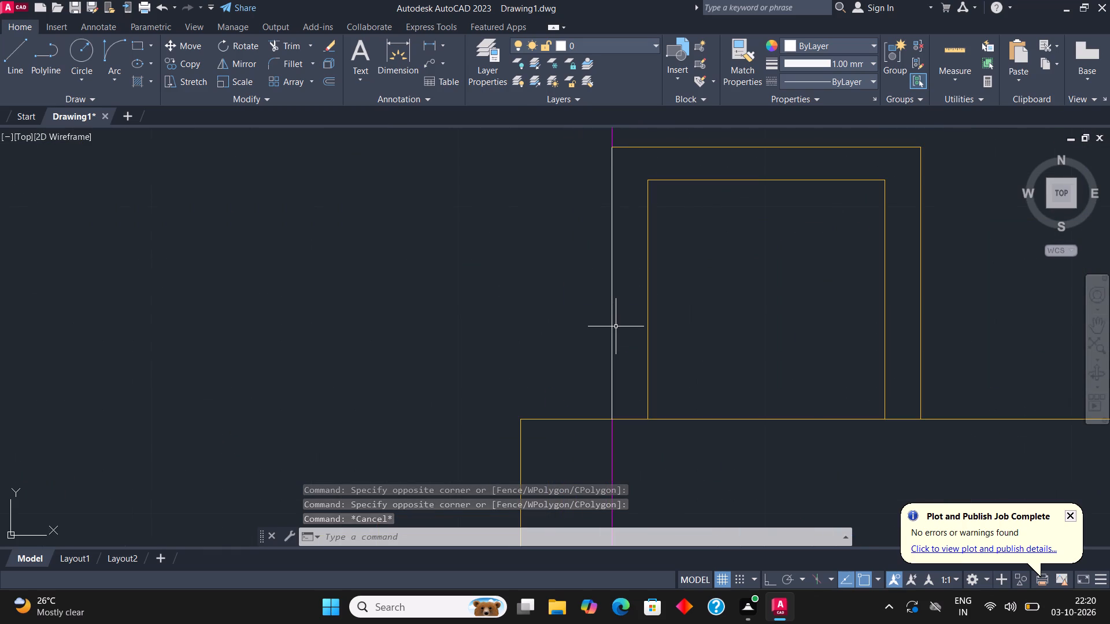
left_click(613, 286)
left_click(625, 44)
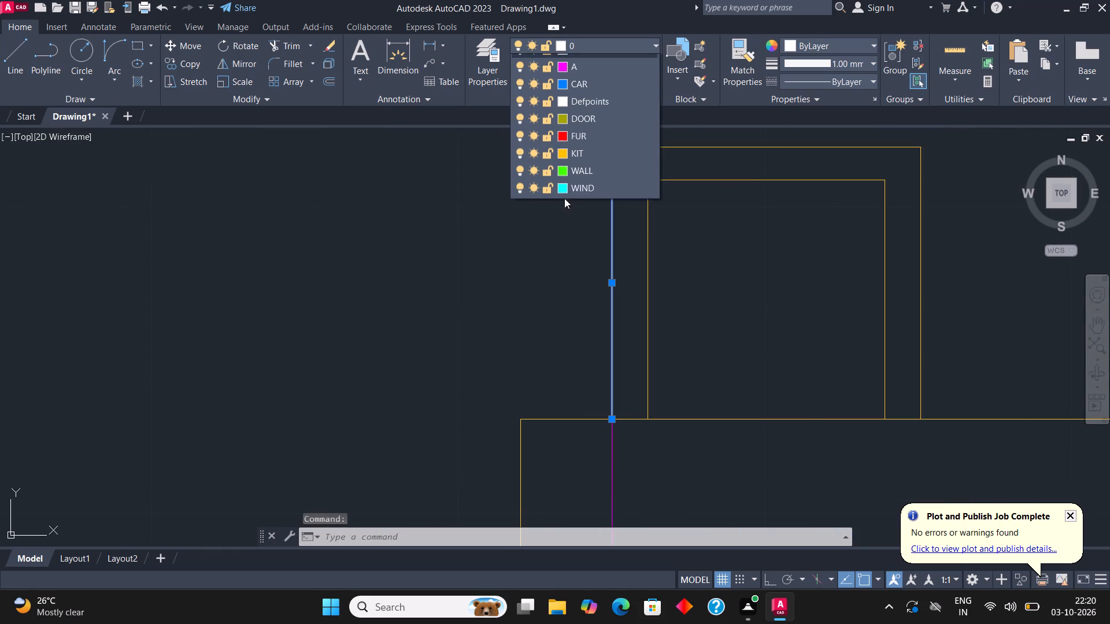
left_click(589, 167)
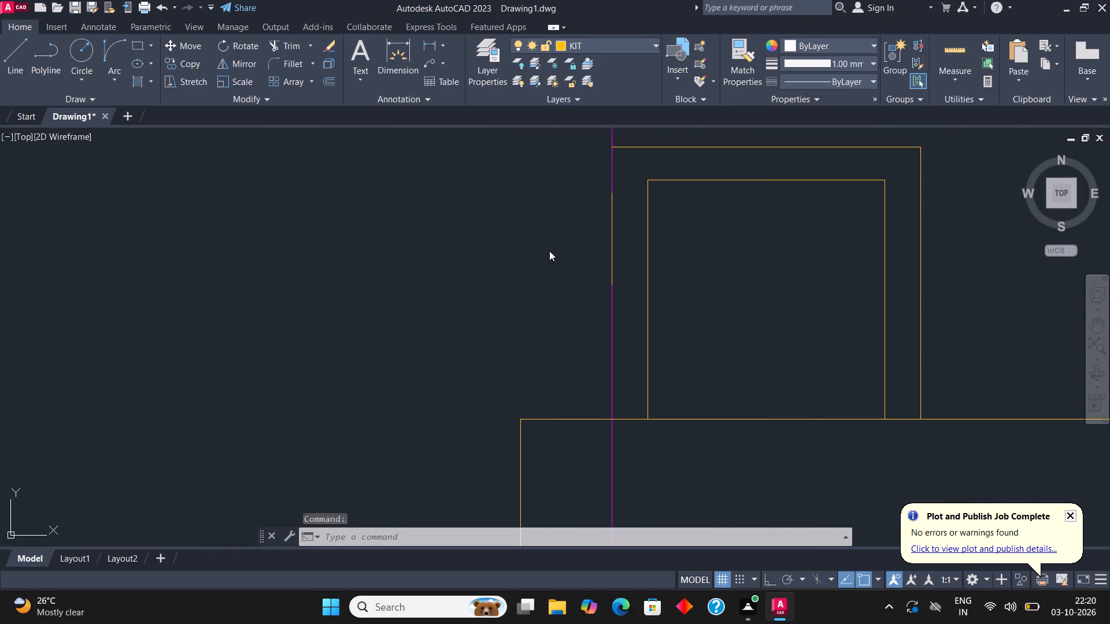
scroll(519, 317, "down", 2)
key("Escape")
scroll(659, 246, "down", 3)
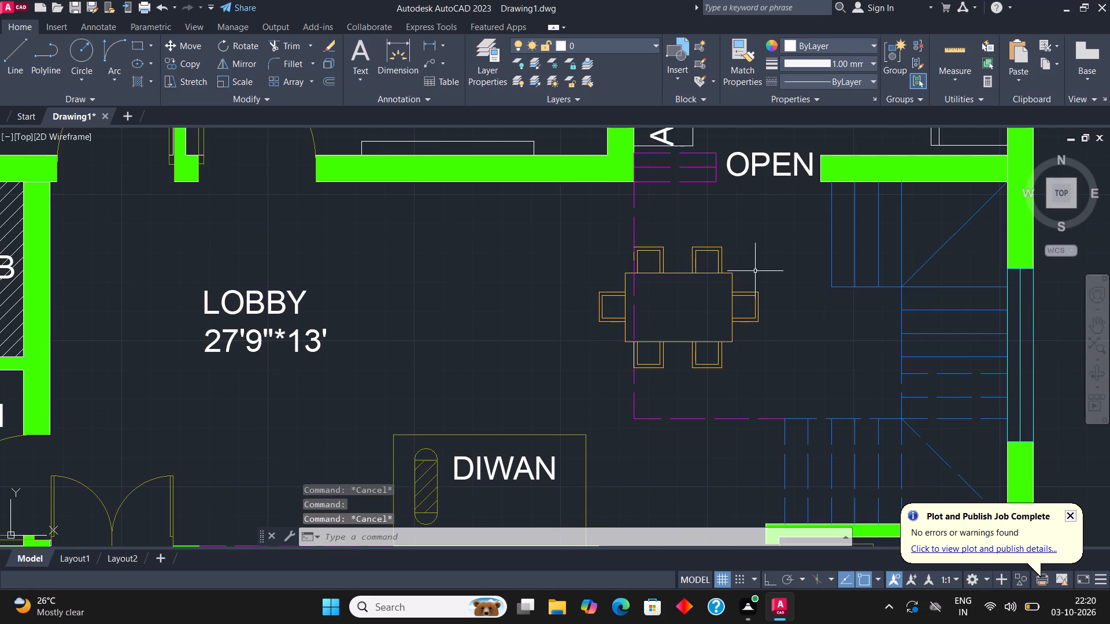
Assign the white outer edge of the lower-left dining chair, together with the overlapping dashed line, to the KIT layer.
scroll(615, 259, "down", 2)
scroll(610, 275, "up", 3)
scroll(640, 329, "up", 3)
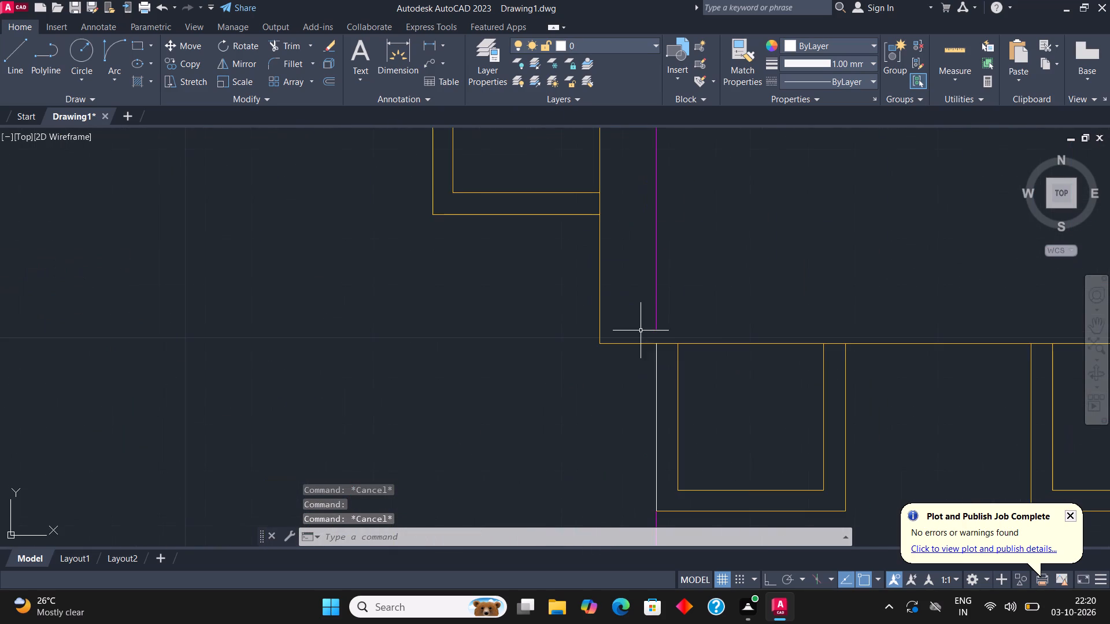
left_click(658, 372)
left_click(636, 372)
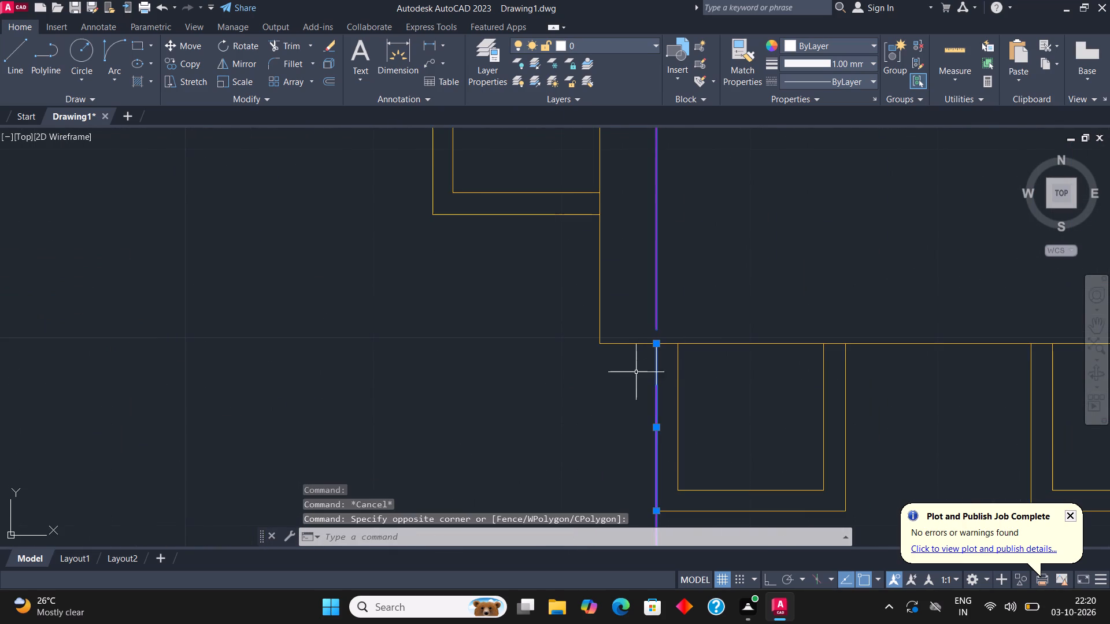
left_click(624, 35)
left_click(624, 48)
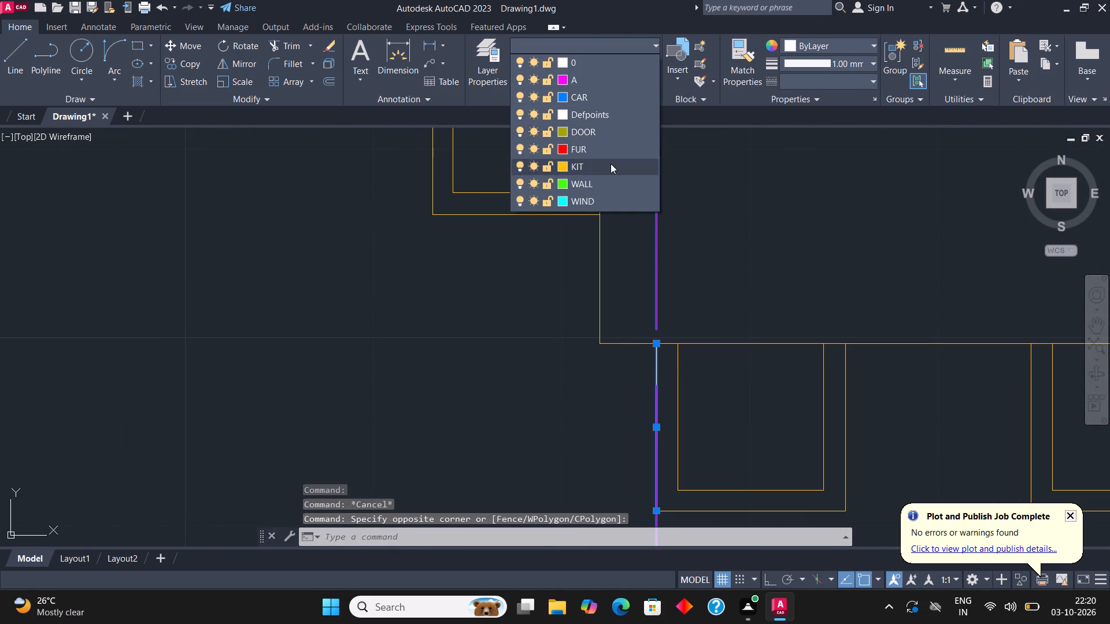
left_click(605, 170)
scroll(541, 249, "down", 3)
key("Escape")
scroll(568, 295, "down", 2)
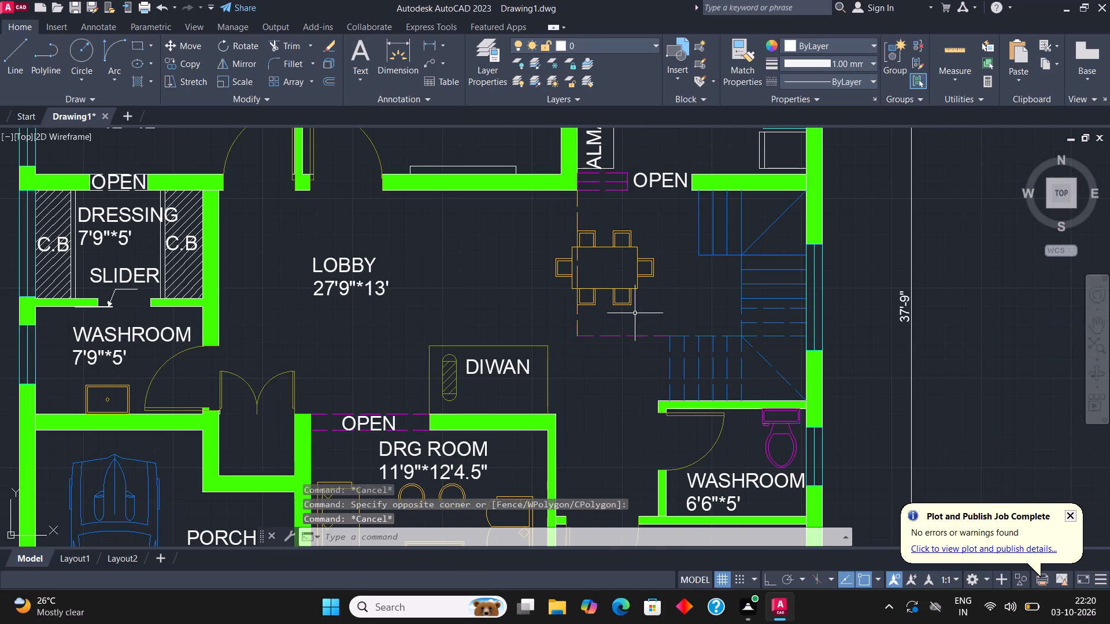
Assign the vertical dashed line running through the dining table back to layer A.
middle_click(648, 315)
scroll(600, 188, "up", 1)
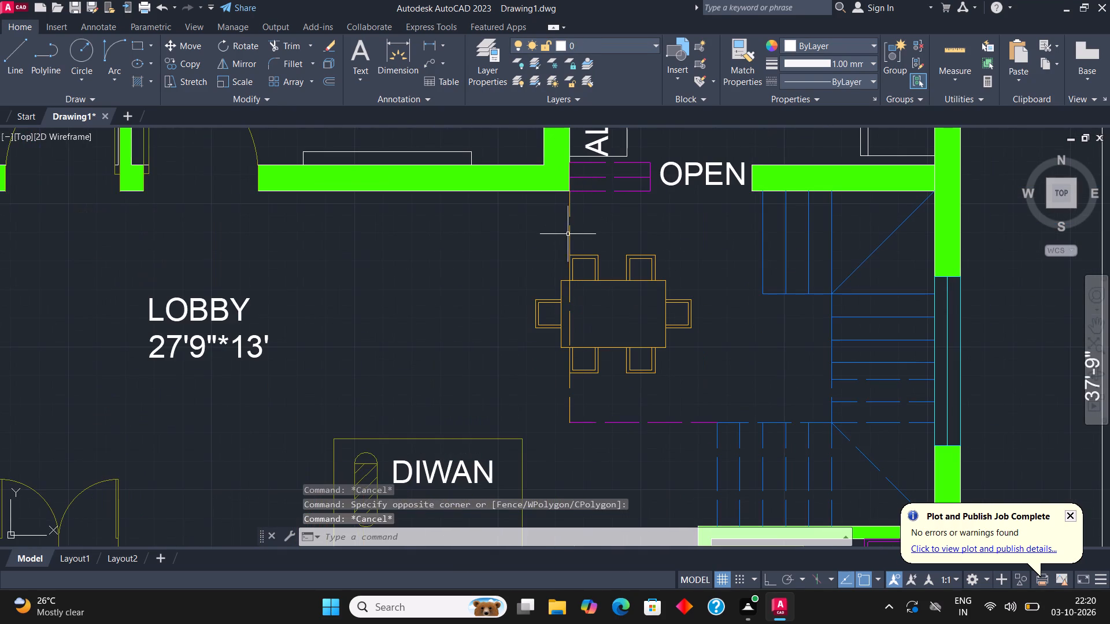
left_click(569, 235)
left_click(587, 49)
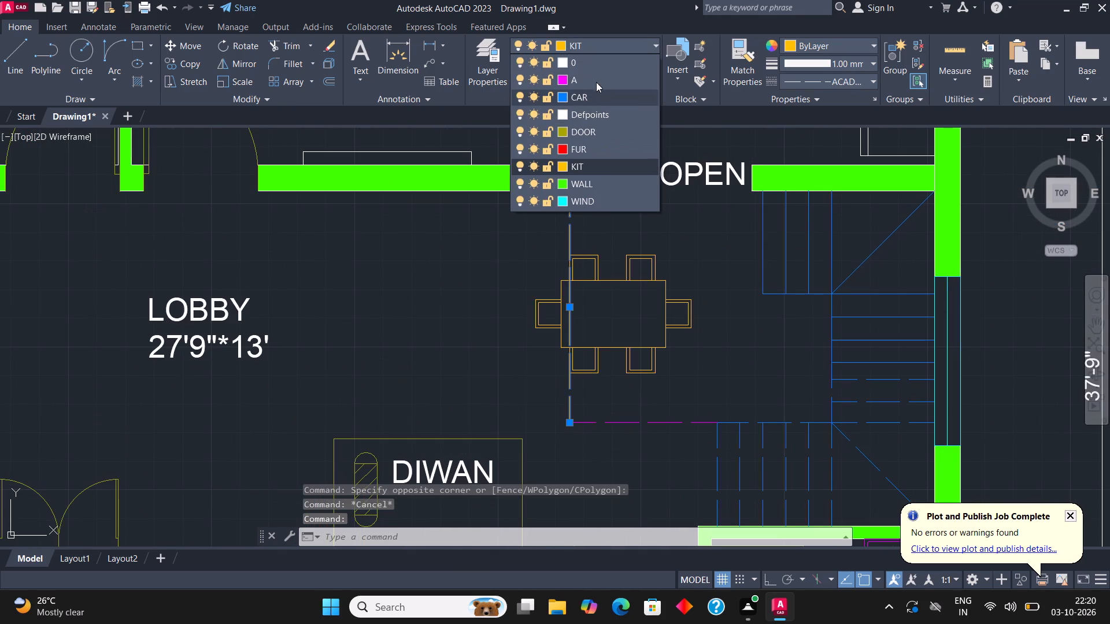
left_click(599, 75)
scroll(565, 254, "down", 2)
key("Escape")
scroll(643, 272, "down", 1)
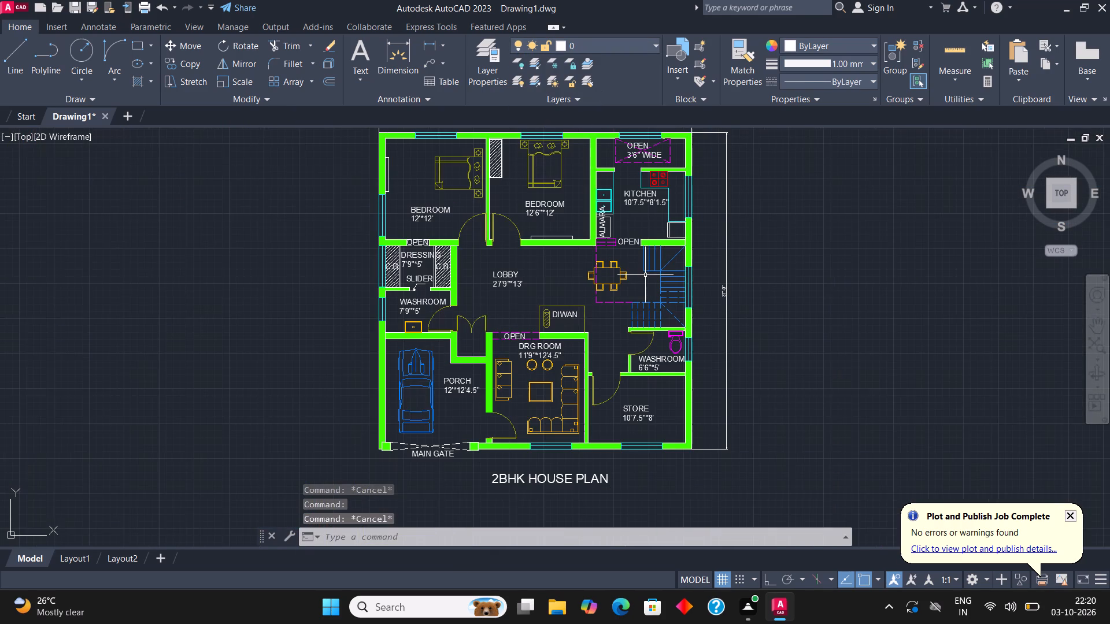
Save the drawing in the Downloads folder under the file name 2BHK HOUSE PLAN.
middle_click_drag(638, 265, 628, 251)
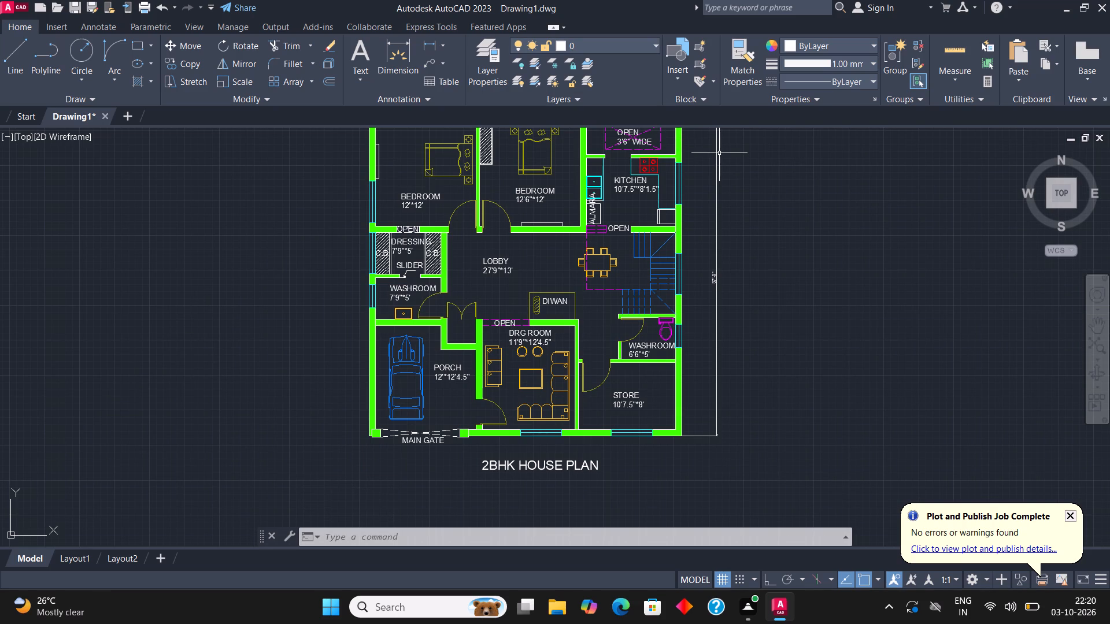
middle_click_drag(721, 154, 683, 222)
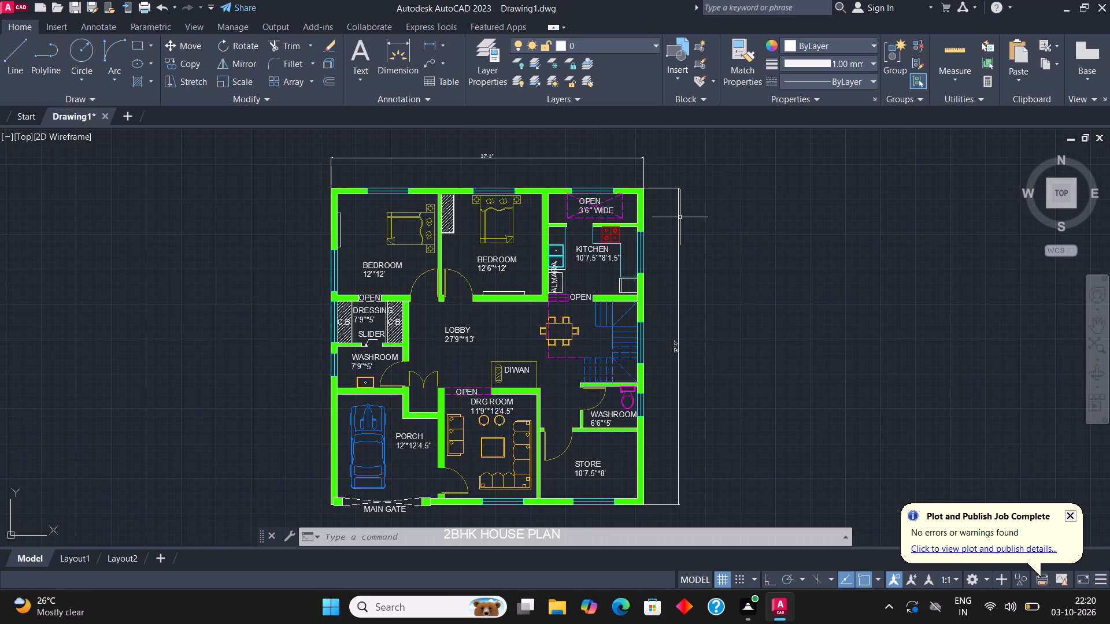
key("ctrl+s")
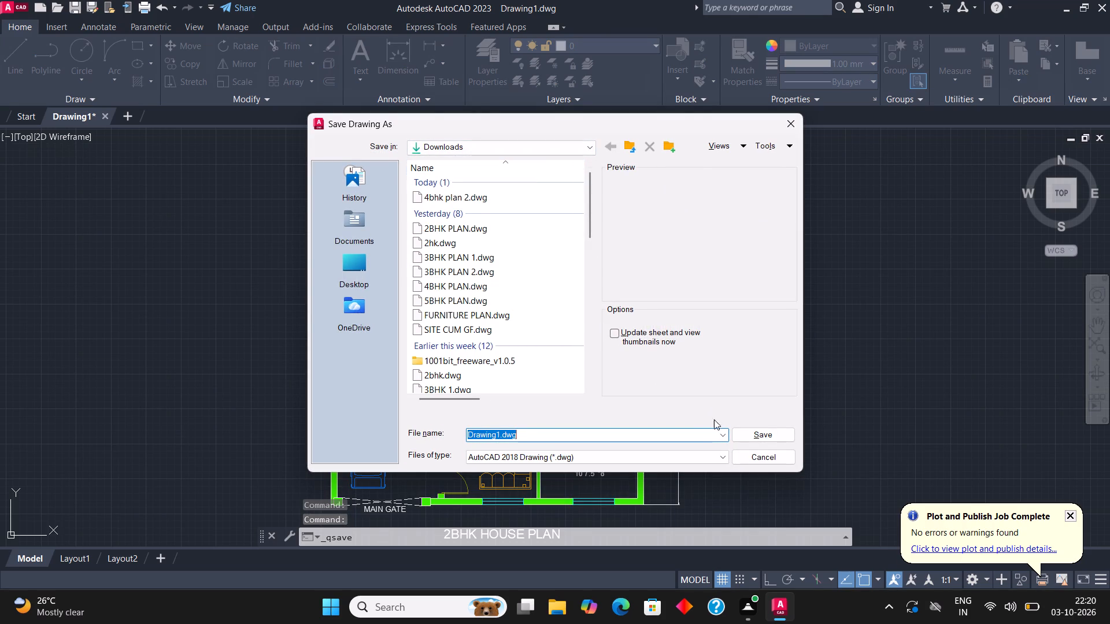
left_click(790, 122)
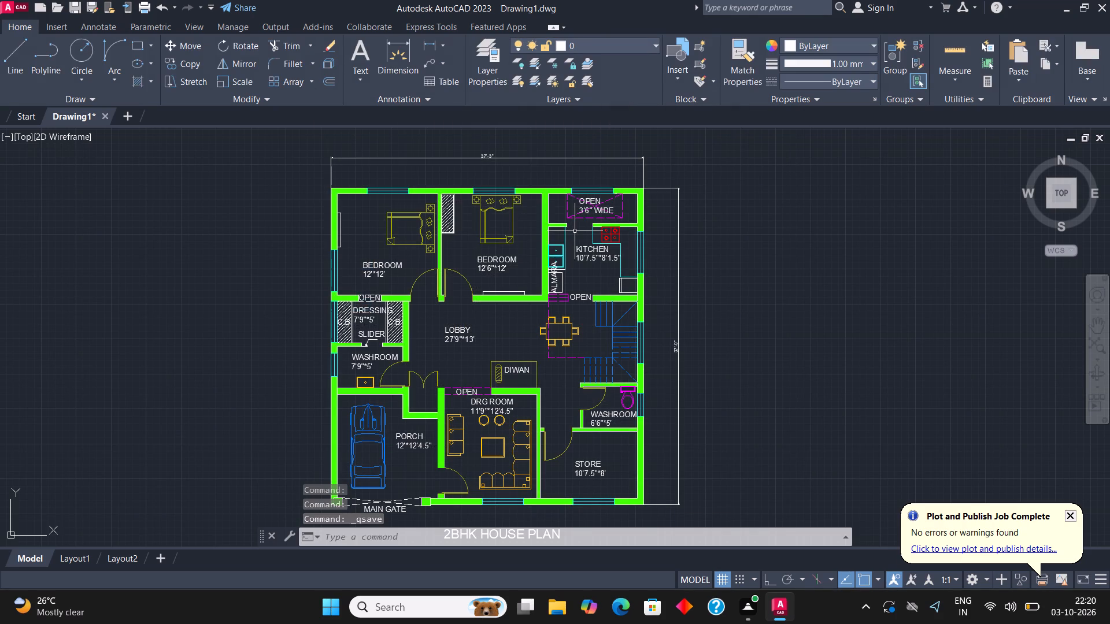
key("ctrl+s")
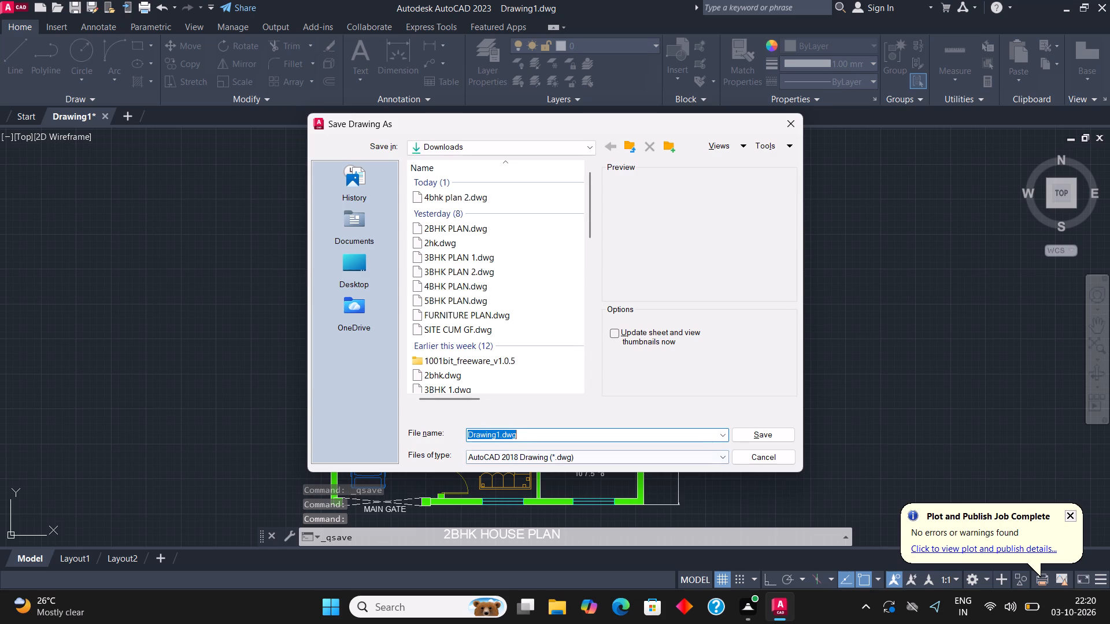
type("2BHK HO")
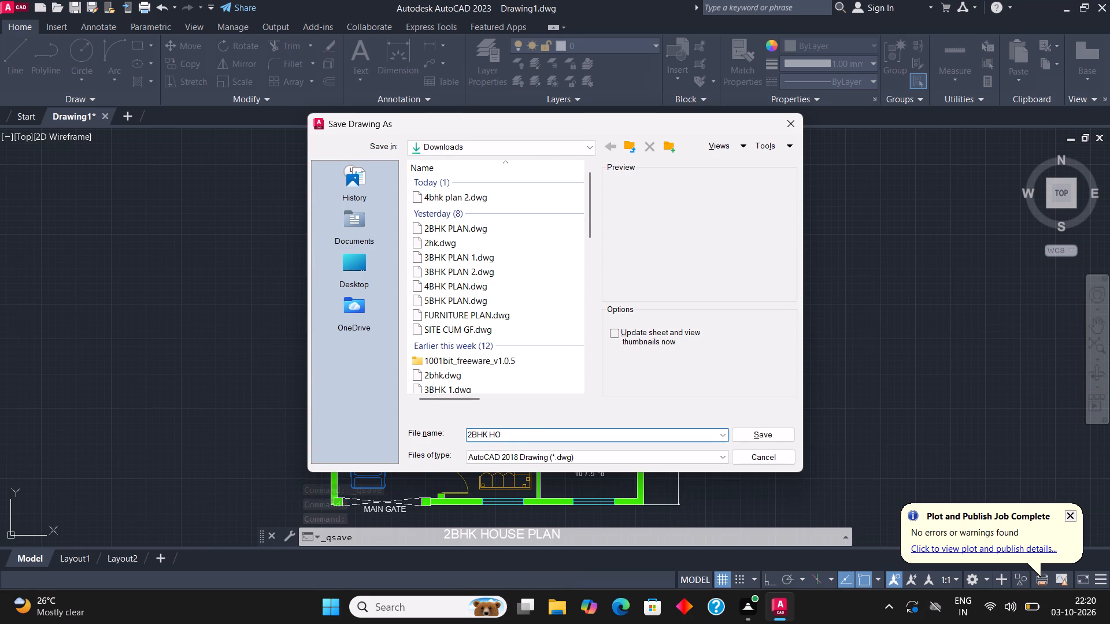
type("USE PLAN")
left_click(749, 433)
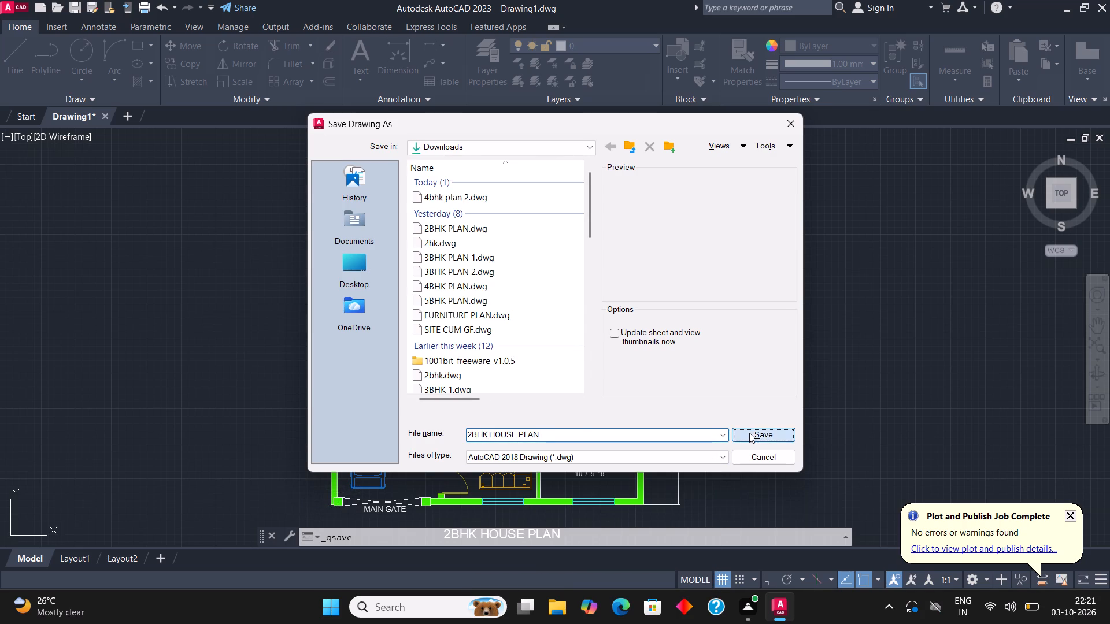
Set up a plot with AutoCAD PDF (High Quality Print).pc3 and a window area enclosing the whole floor plan, its dimensions and title.
scroll(342, 248, "down", 1)
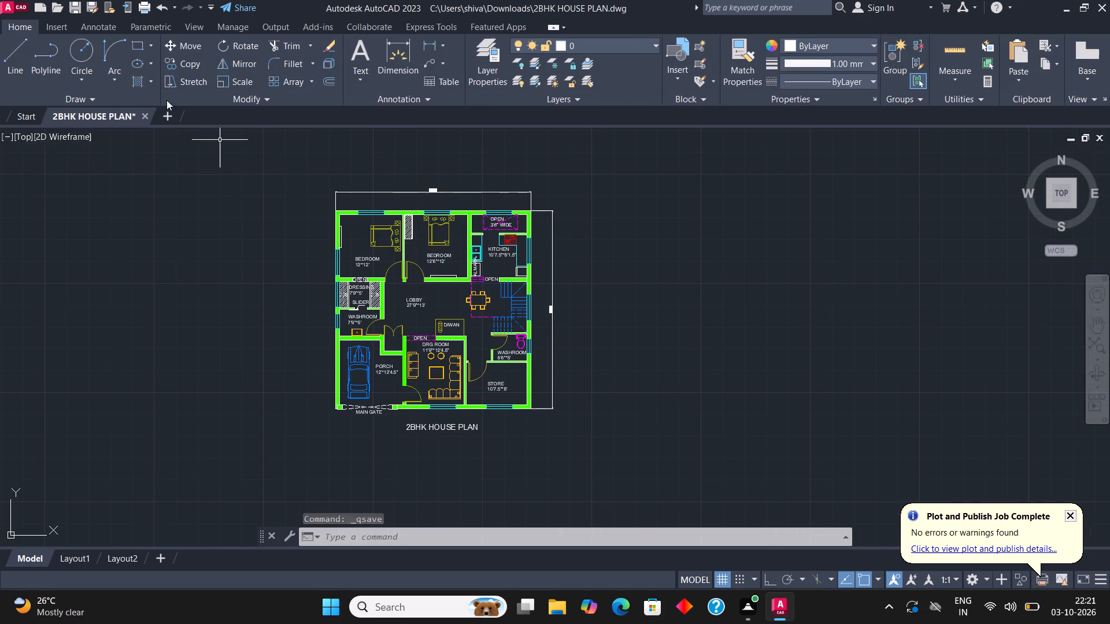
left_click(8, 3)
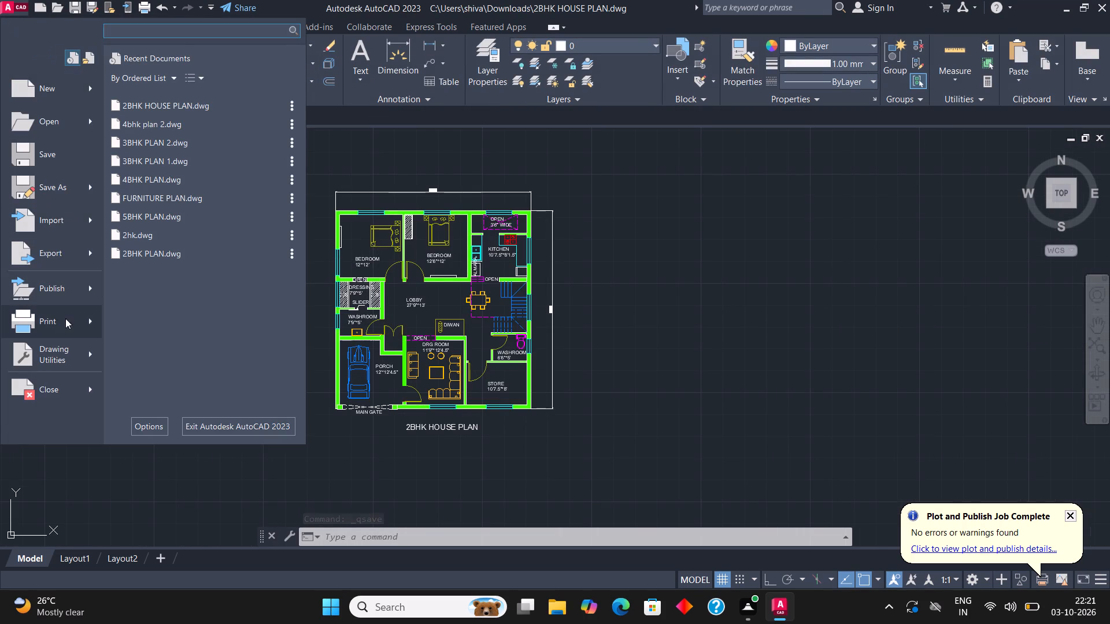
left_click(64, 318)
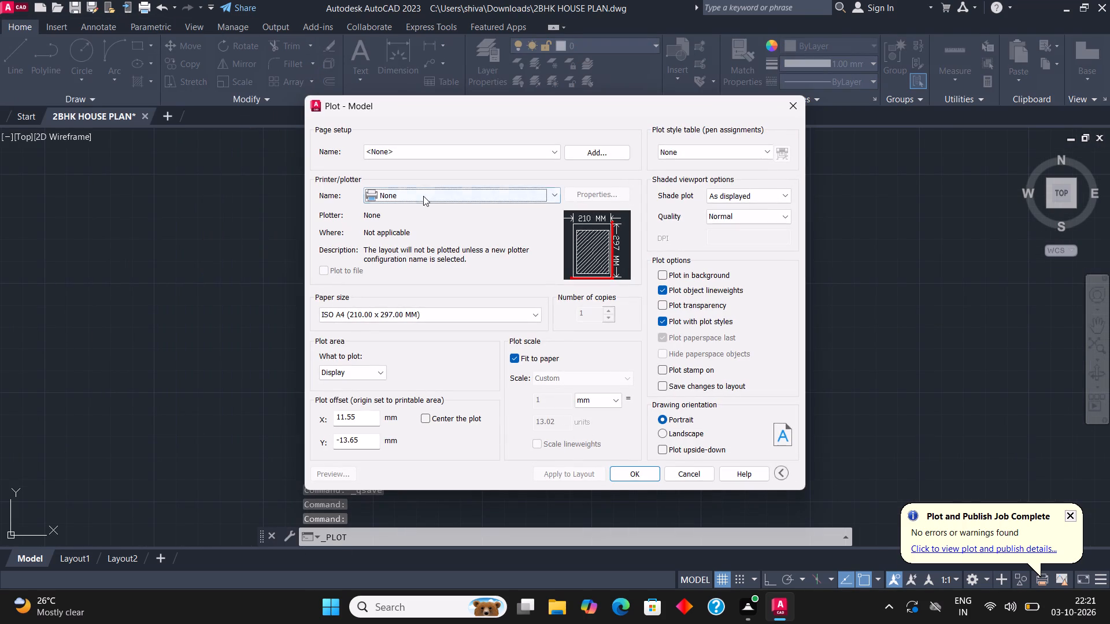
left_click(424, 195)
left_click(467, 261)
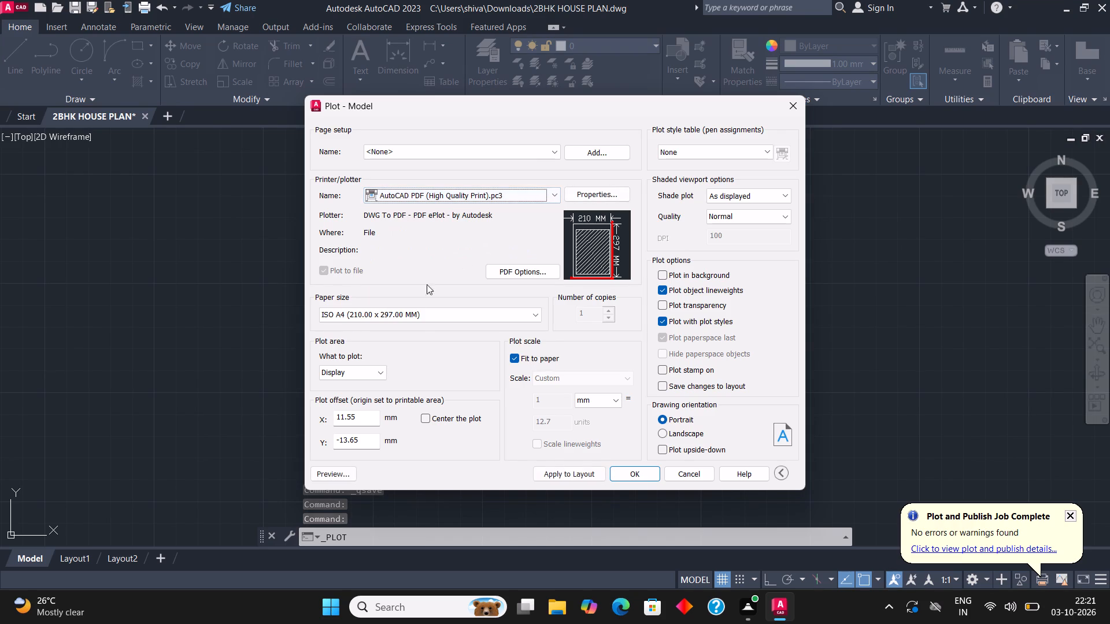
left_click(379, 371)
left_click(373, 415)
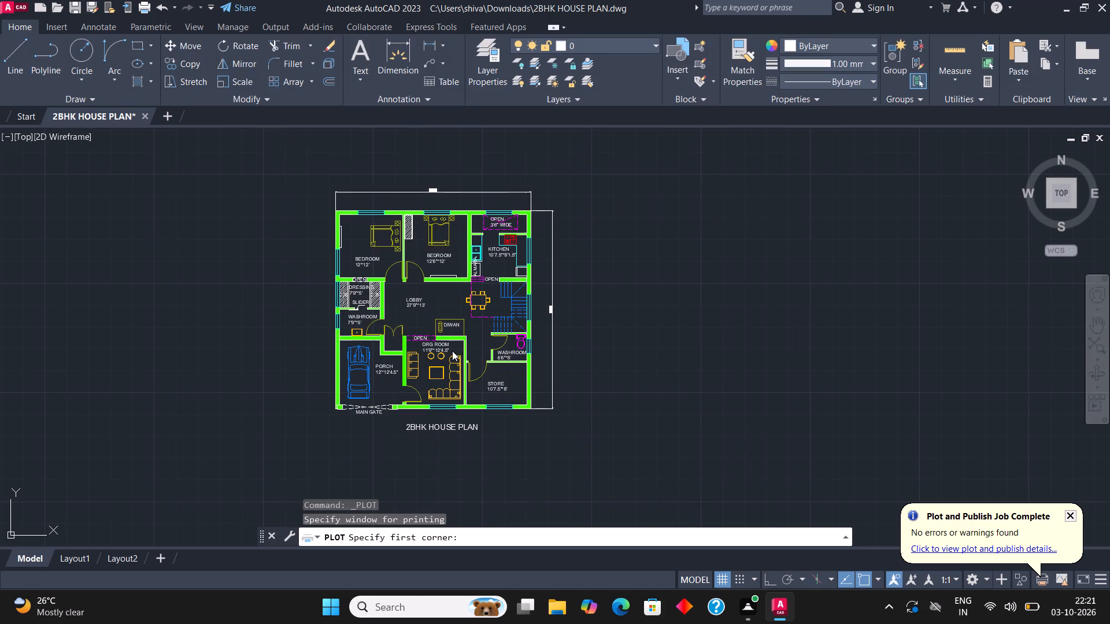
left_click_drag(295, 168, 582, 431)
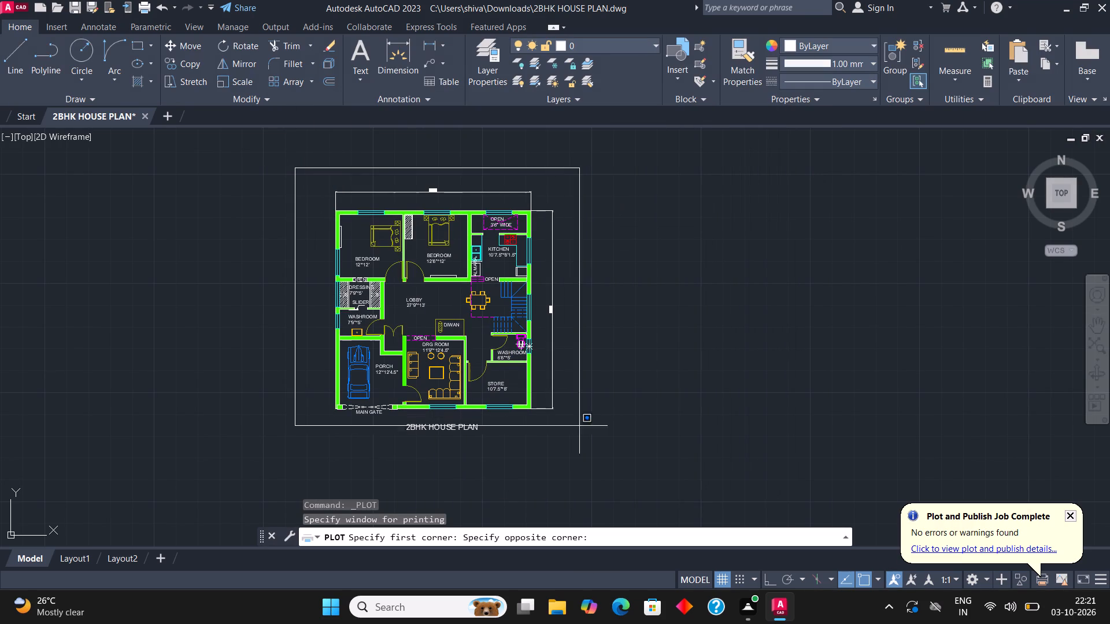
left_click_drag(582, 431, 584, 459)
left_click(584, 459)
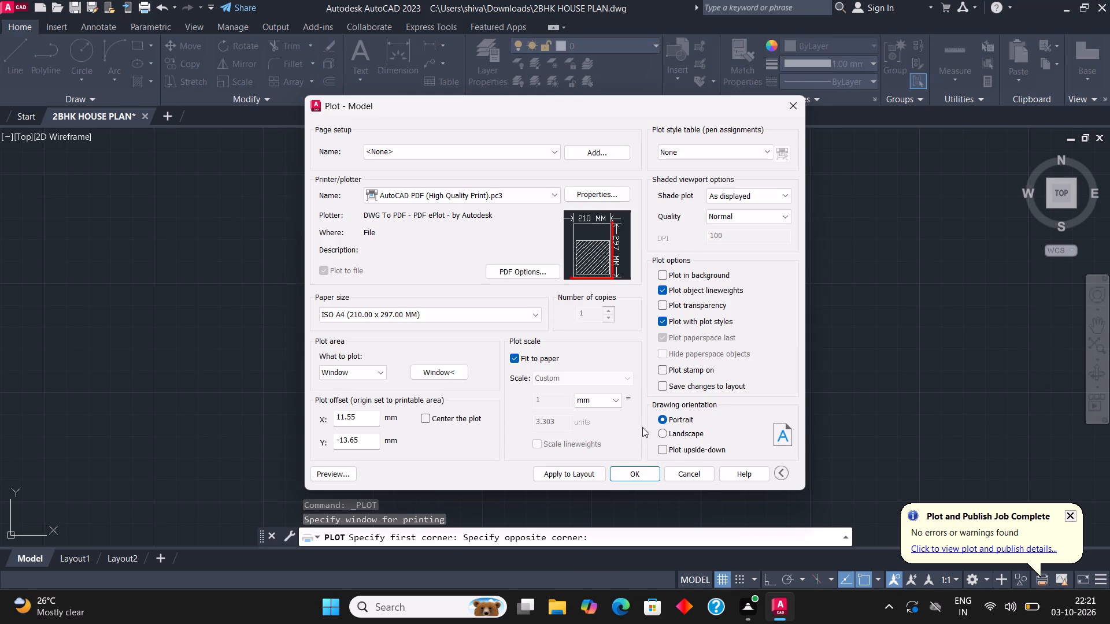
Plot the plan to 2BHK HOUSE PLAN-Model.pdf in the Downloads folder, check the output and close the PDF viewer.
left_click(637, 477)
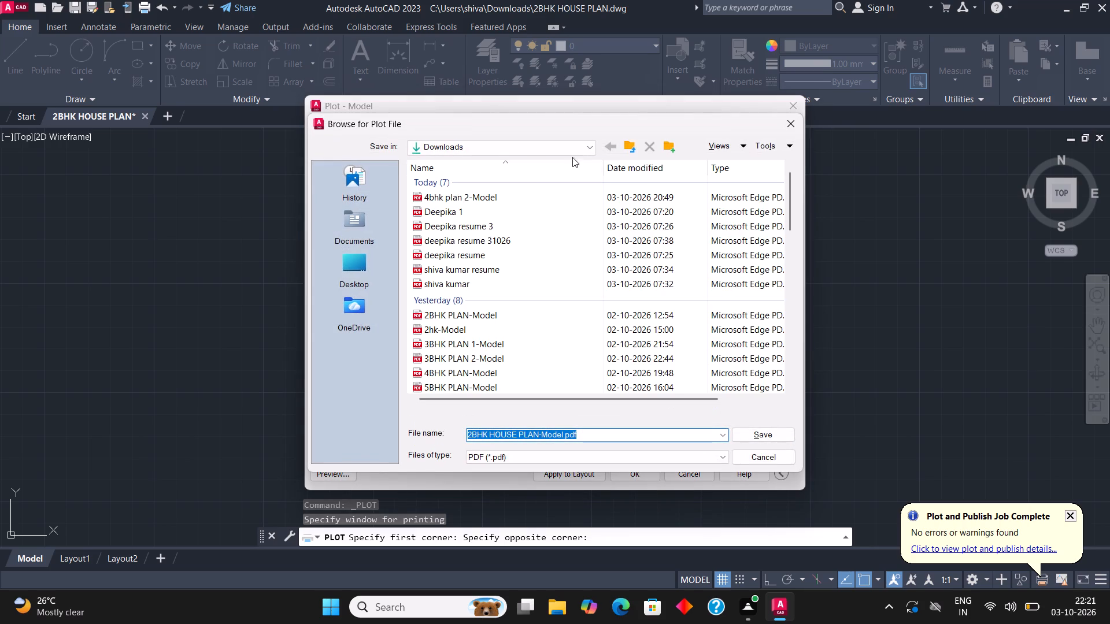
left_click(772, 437)
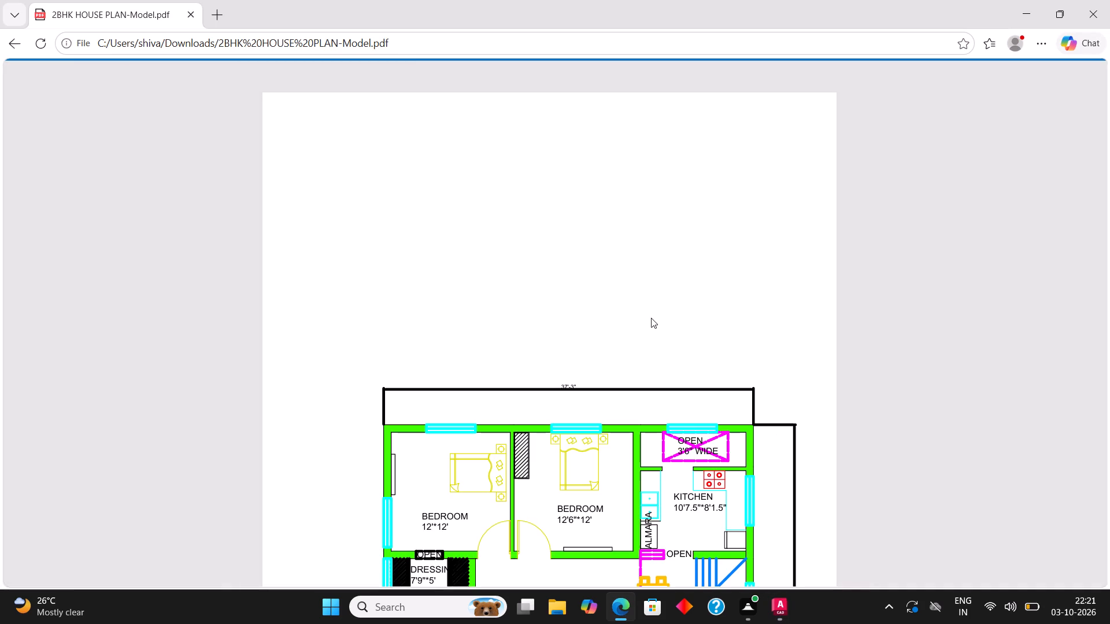
scroll(651, 320, "down", 5)
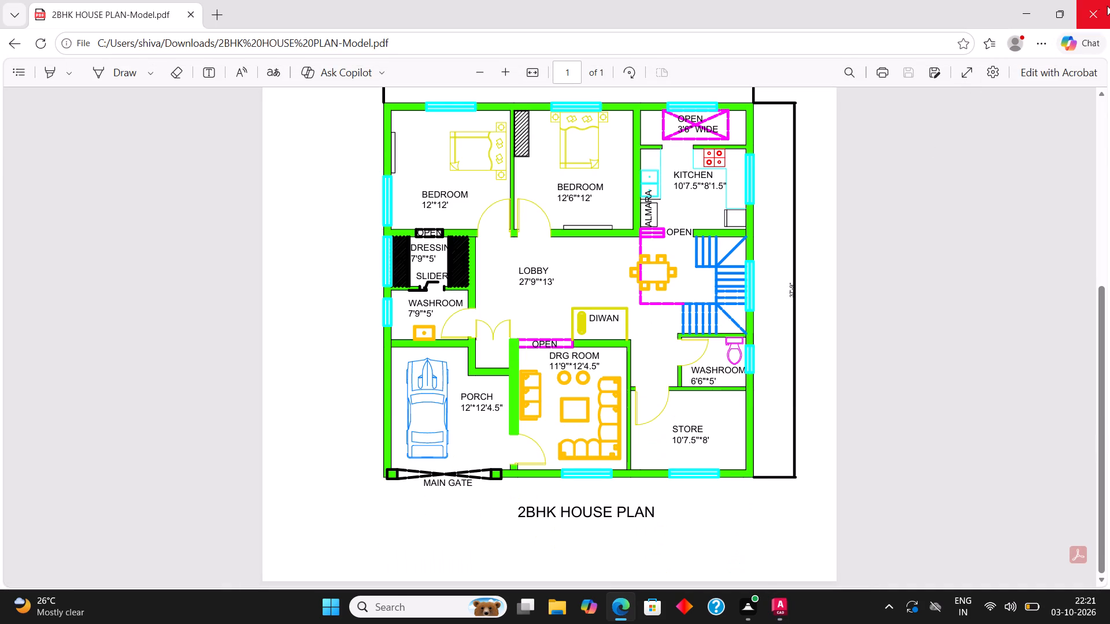
left_click(1100, 12)
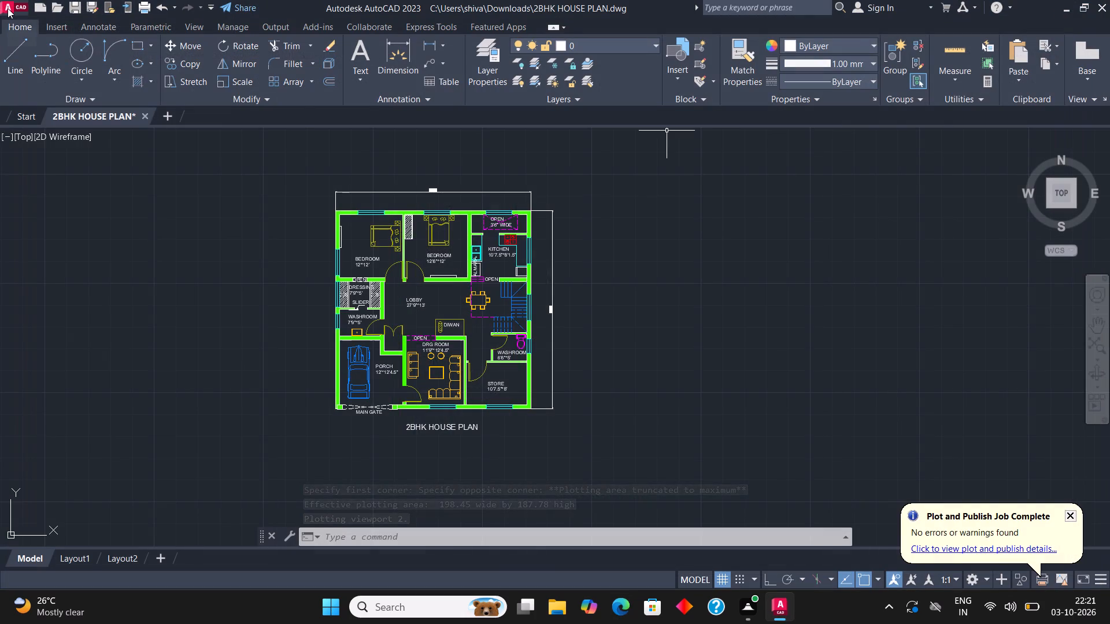
Export the drawing in DWF format to the Downloads folder as 2BHK HOUSE PLAN.dwf.
left_click(8, 8)
left_click(57, 249)
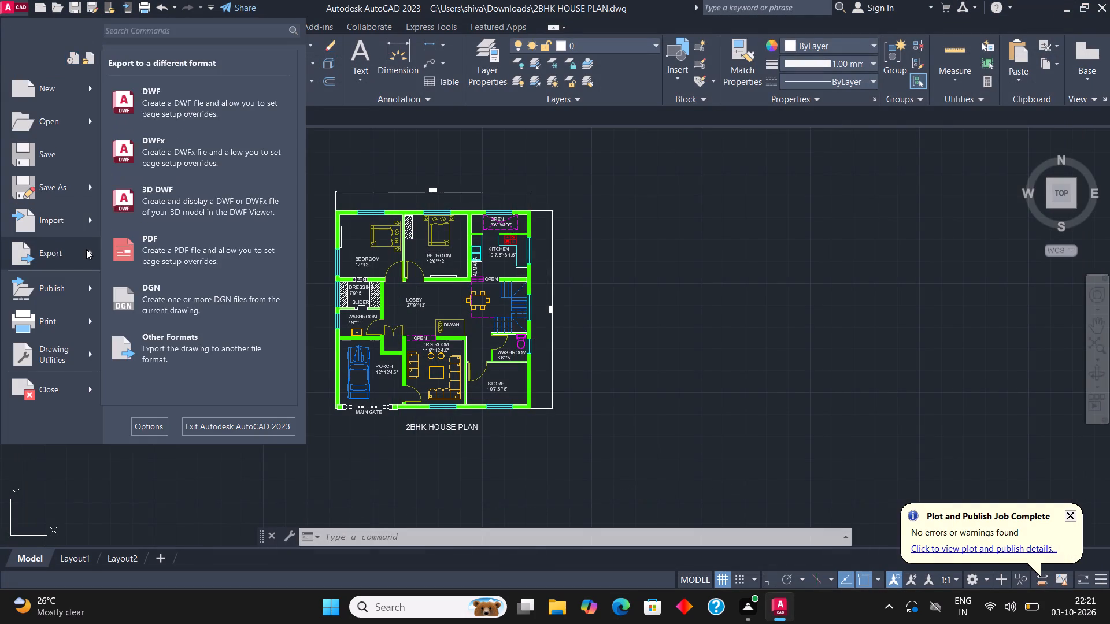
left_click(195, 103)
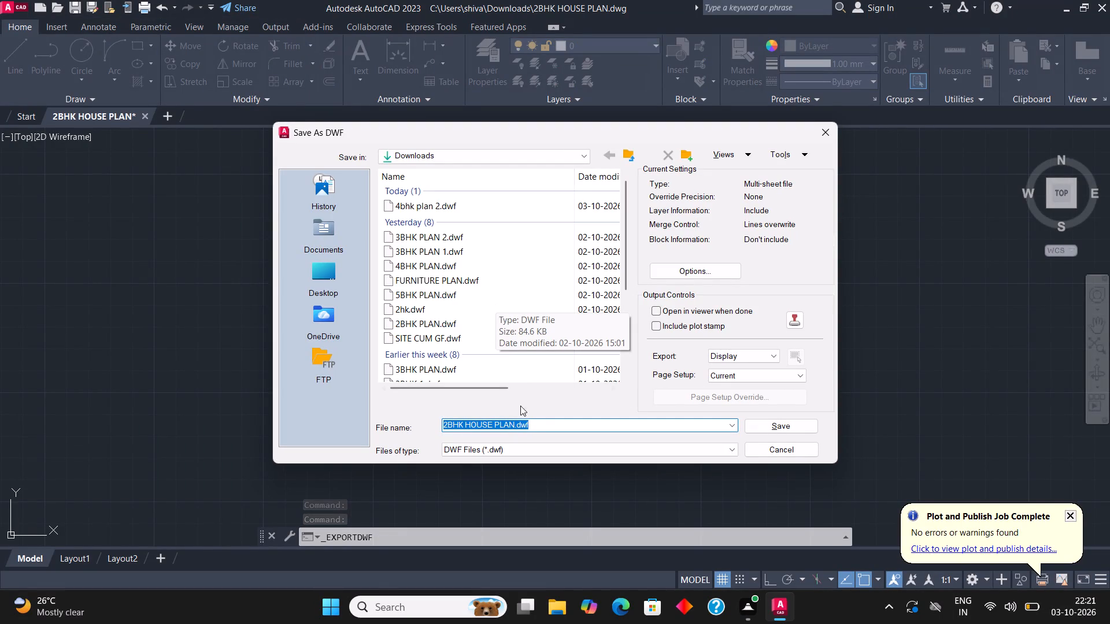
left_click(764, 425)
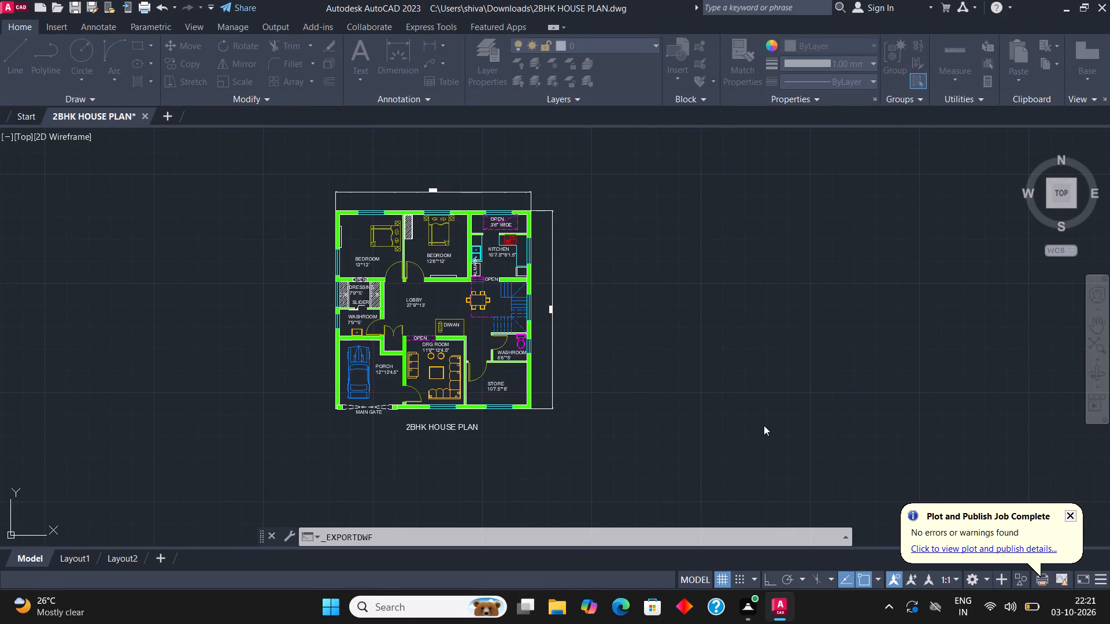